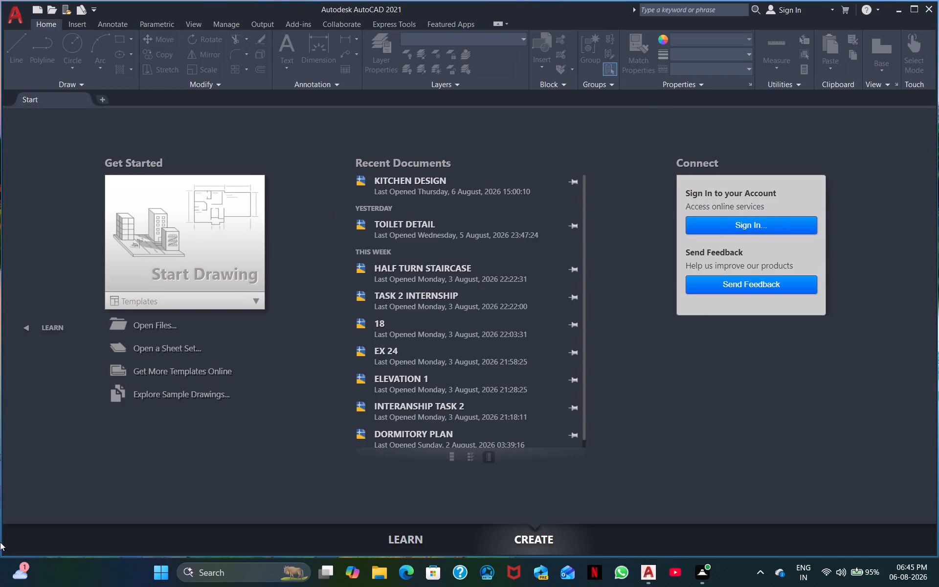
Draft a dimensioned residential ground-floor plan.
Start a new blank drawing.
{"action": "left_click", "coordinate": [142, 241]}
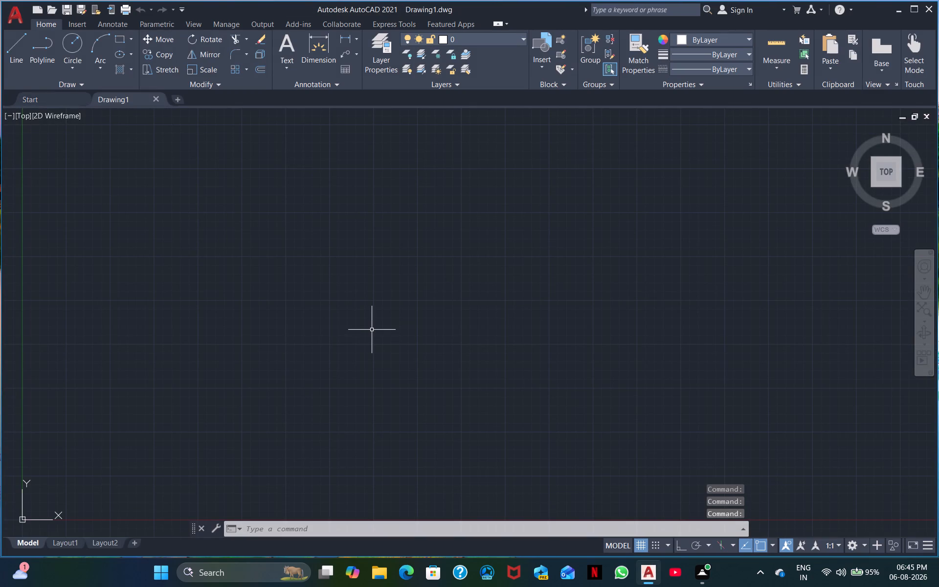
Modify the Standard dimension style so its linear dimensions use the Engineering unit format.
{"action": "key", "text": "d"}
{"action": "key", "text": "space"}
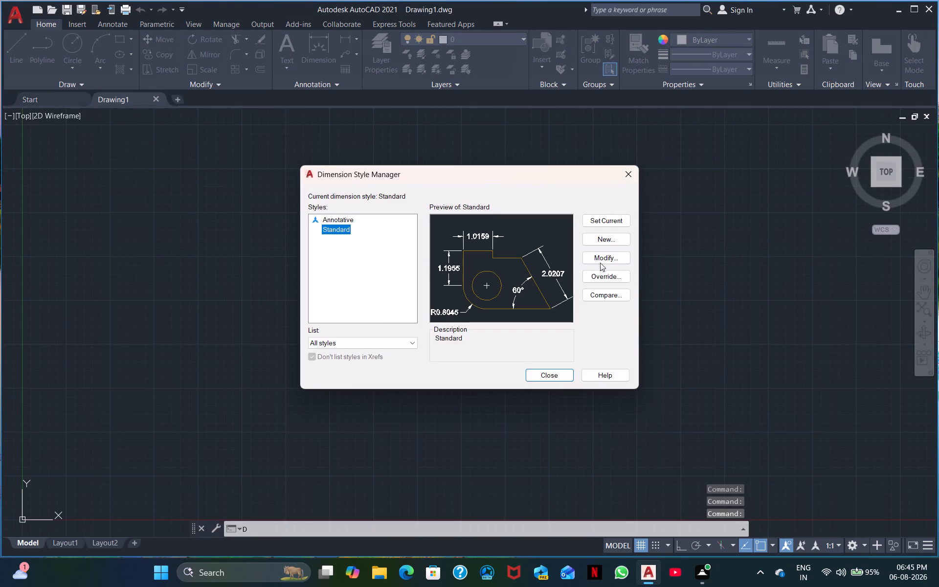
{"action": "left_click", "coordinate": [607, 259]}
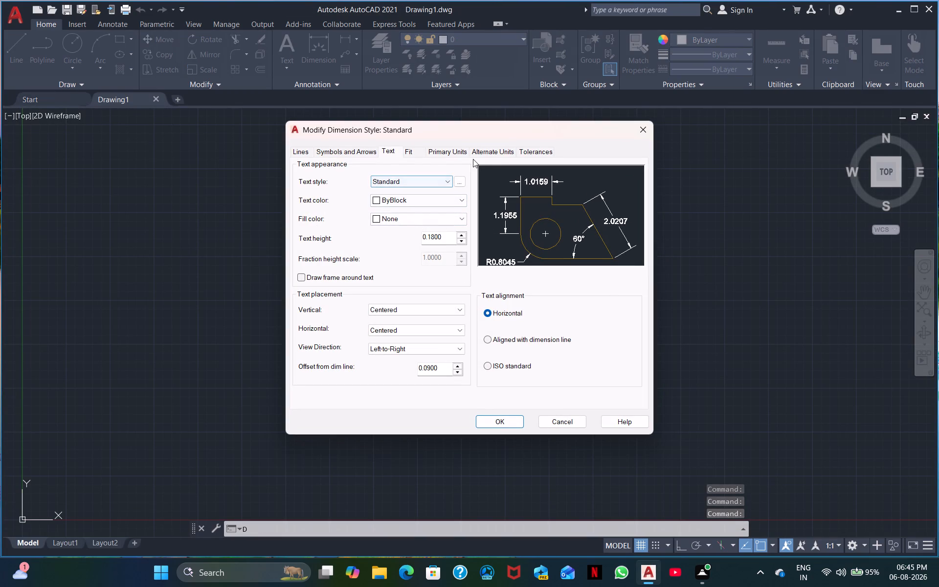
{"action": "left_click", "coordinate": [443, 151]}
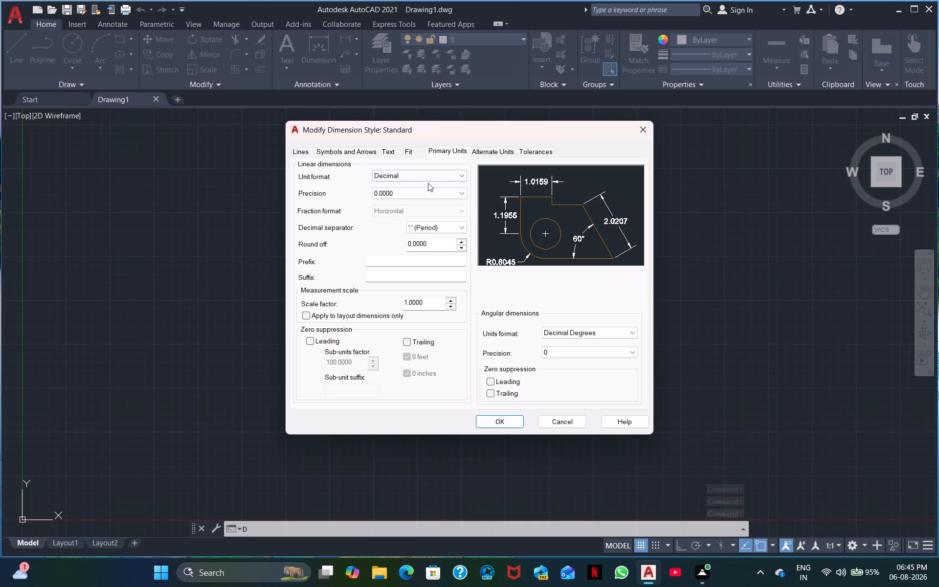
{"action": "left_click", "coordinate": [429, 177]}
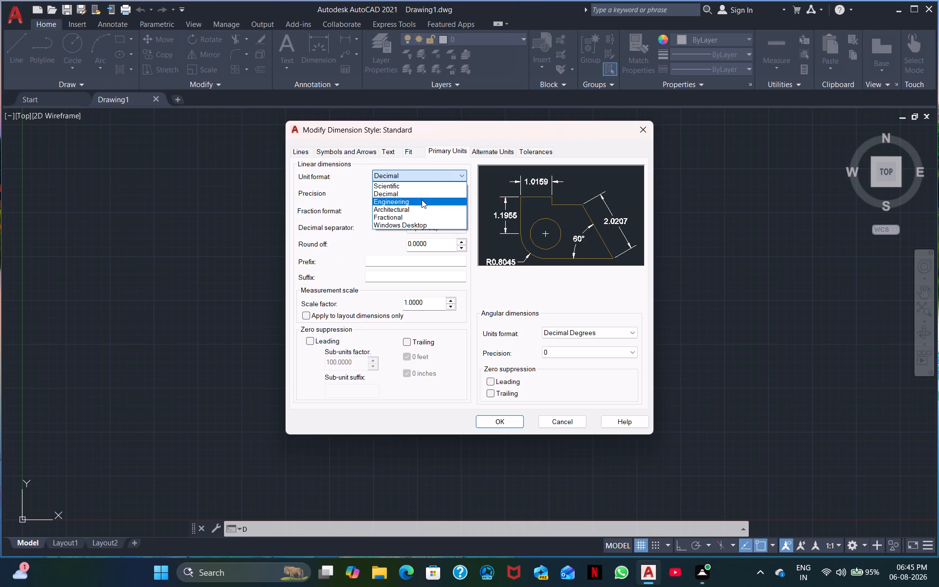
{"action": "left_click", "coordinate": [422, 201]}
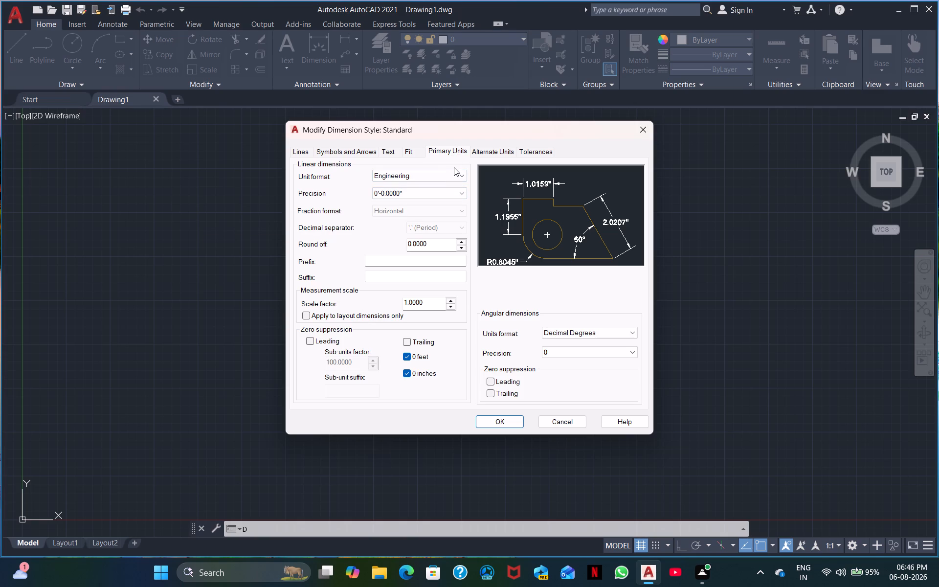
{"action": "left_click", "coordinate": [454, 167]}
{"action": "left_click", "coordinate": [453, 172]}
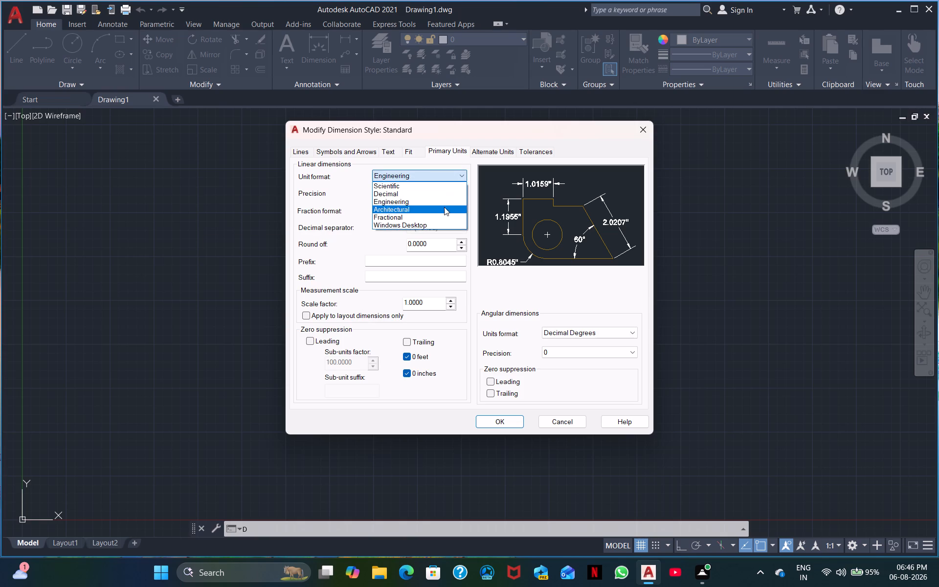
{"action": "left_click", "coordinate": [444, 207]}
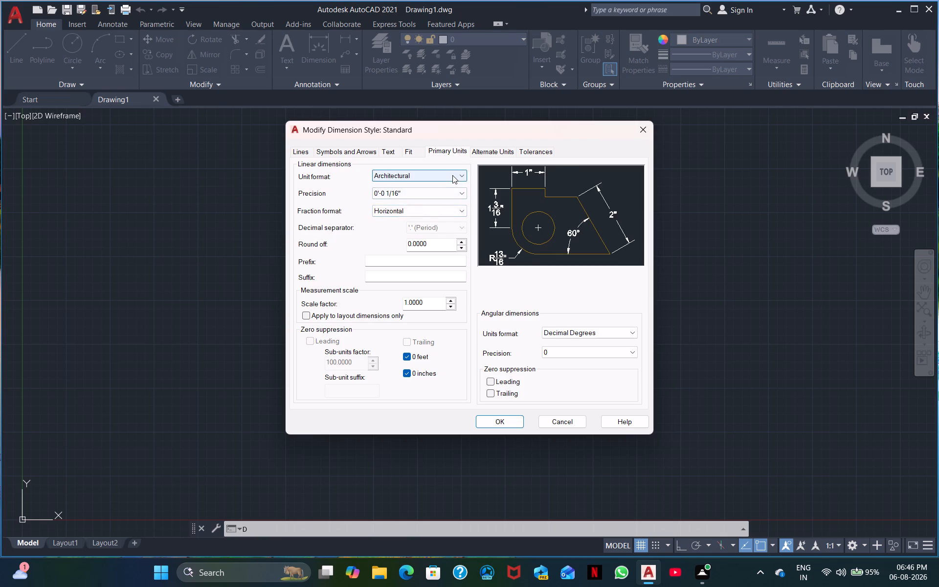
{"action": "left_click", "coordinate": [452, 175]}
{"action": "left_click", "coordinate": [427, 202]}
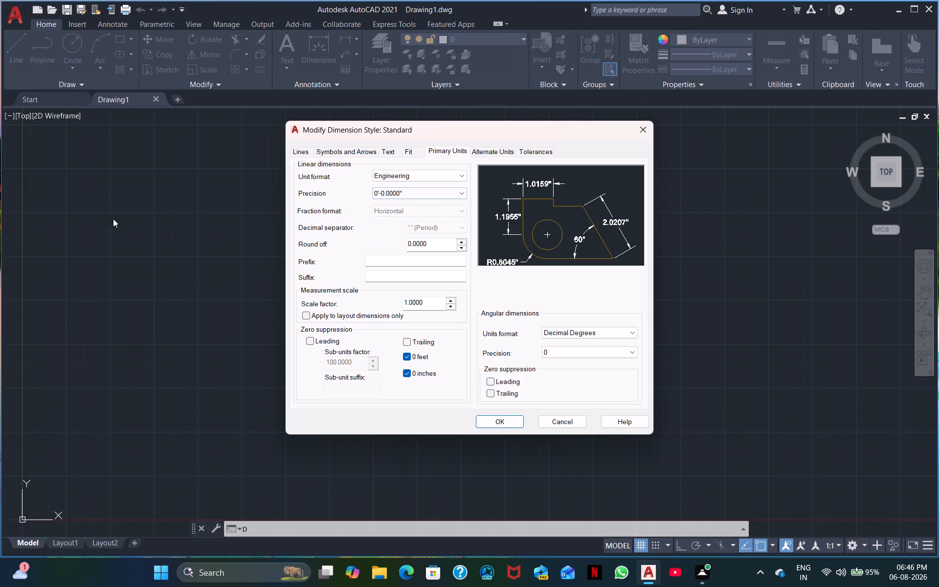
Set the Standard style's linear dimension precision to 0'-0" and make the style current.
{"action": "left_click", "coordinate": [442, 193]}
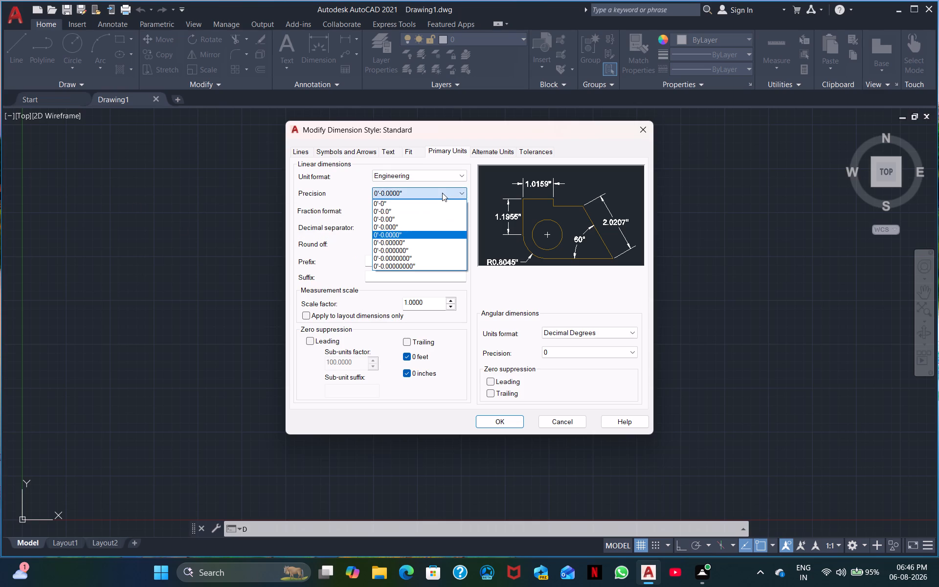
{"action": "left_click", "coordinate": [416, 199]}
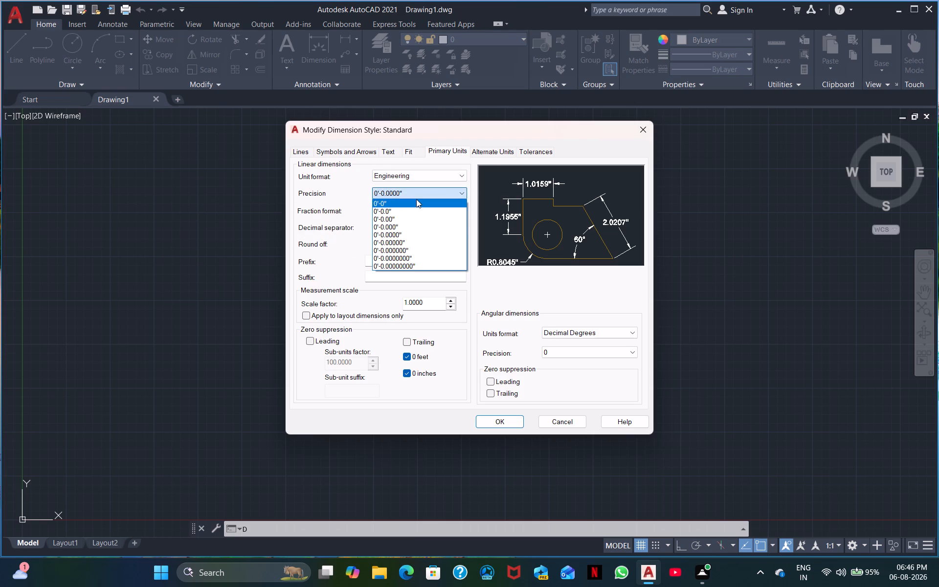
{"action": "left_click", "coordinate": [423, 201]}
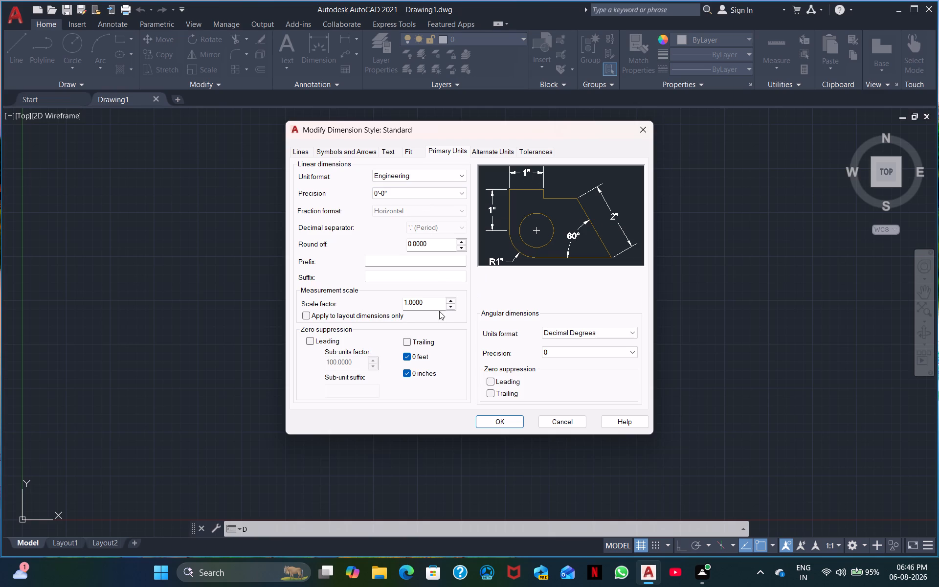
{"action": "left_click", "coordinate": [384, 156]}
{"action": "left_click", "coordinate": [501, 417]}
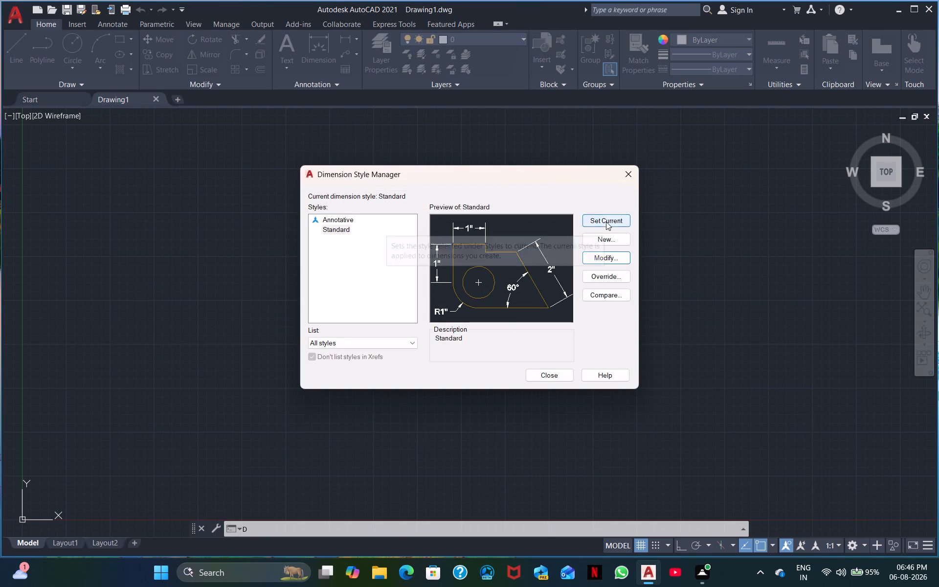
{"action": "left_click", "coordinate": [609, 217]}
{"action": "left_click", "coordinate": [561, 375]}
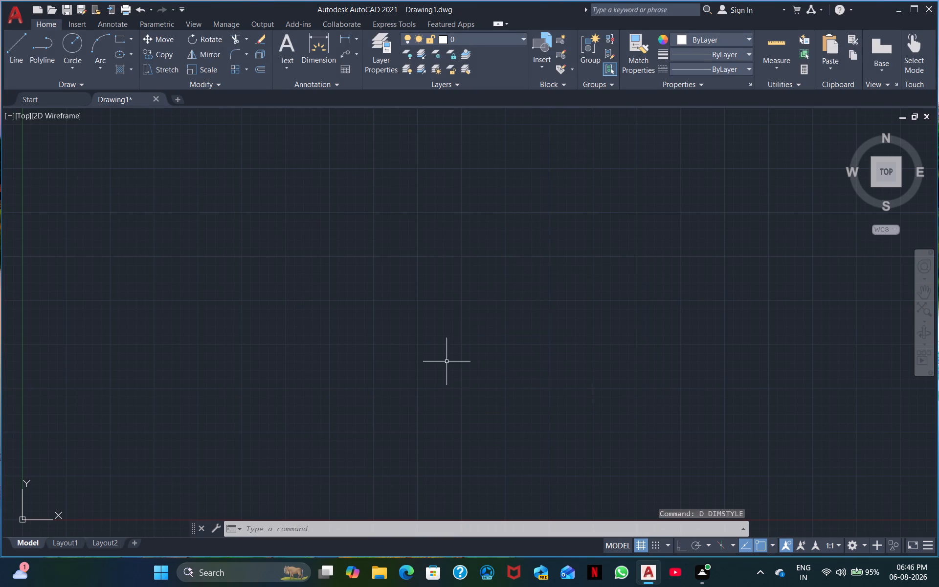
Configure the drawing units to Engineering length type with 0'-0" precision.
{"action": "key", "text": "u"}
{"action": "key", "text": "n"}
{"action": "key", "text": "space"}
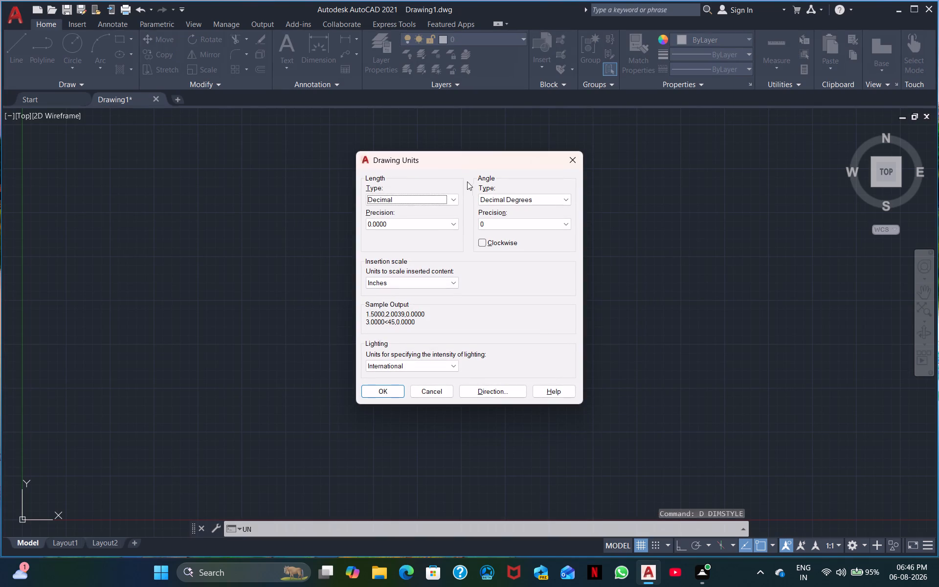
{"action": "left_click", "coordinate": [447, 197]}
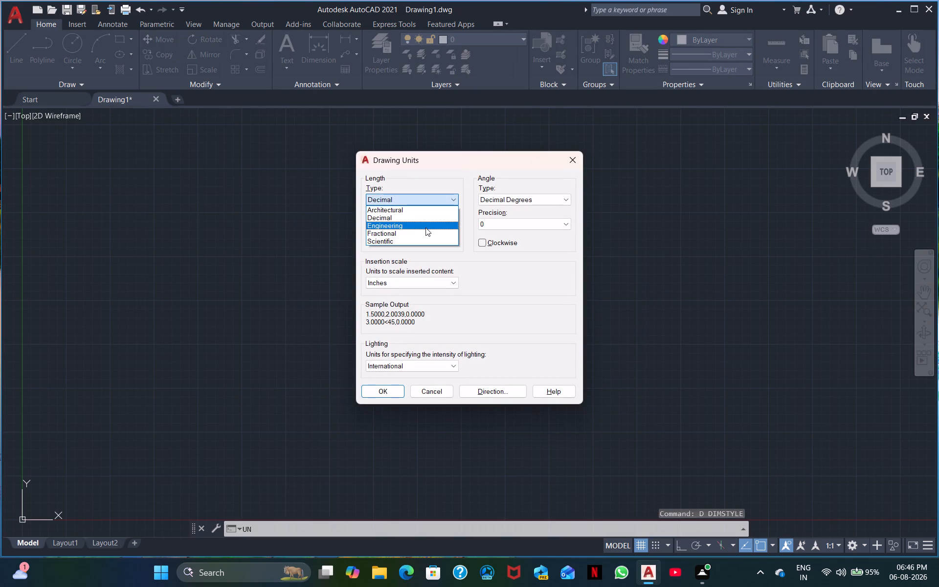
{"action": "left_click", "coordinate": [425, 227]}
{"action": "left_click", "coordinate": [432, 221]}
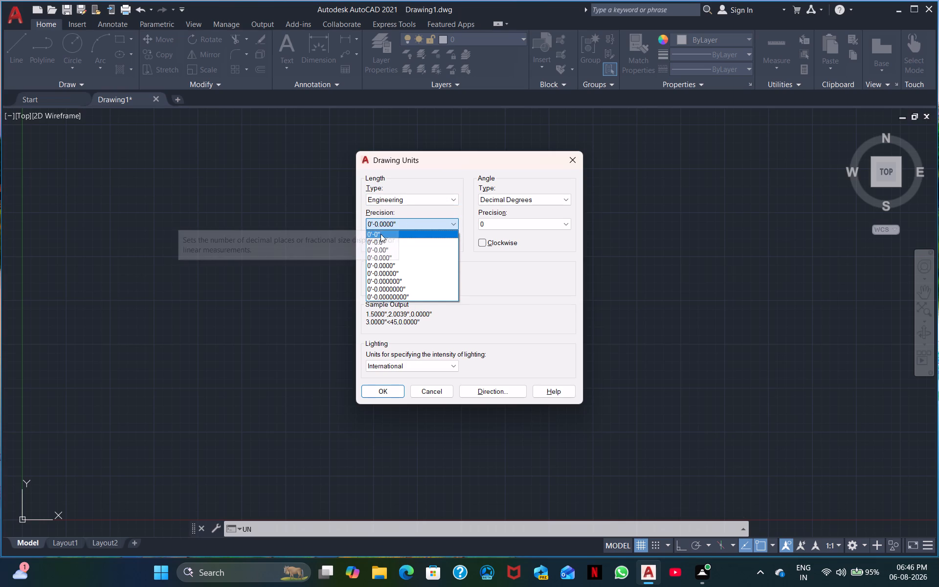
{"action": "left_click", "coordinate": [380, 234]}
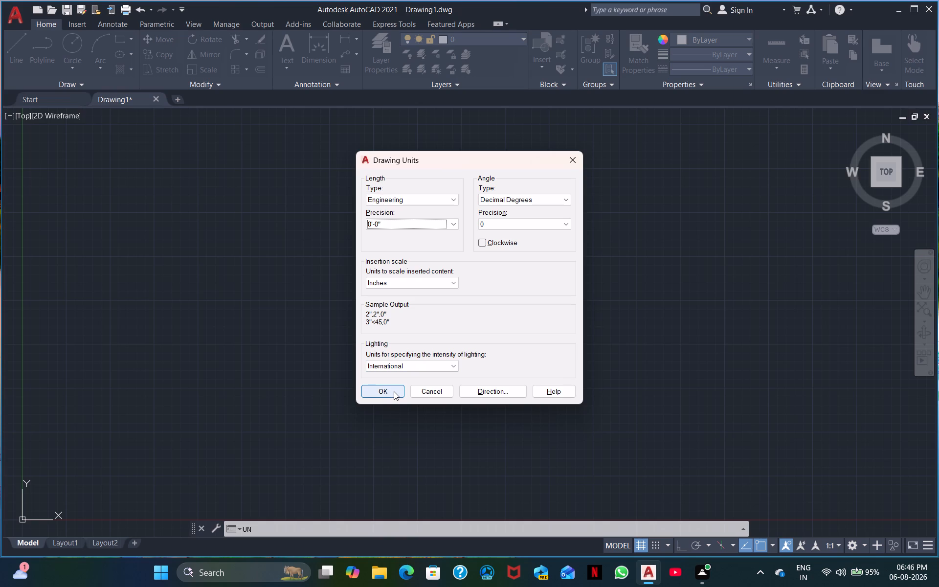
{"action": "left_click", "coordinate": [393, 391]}
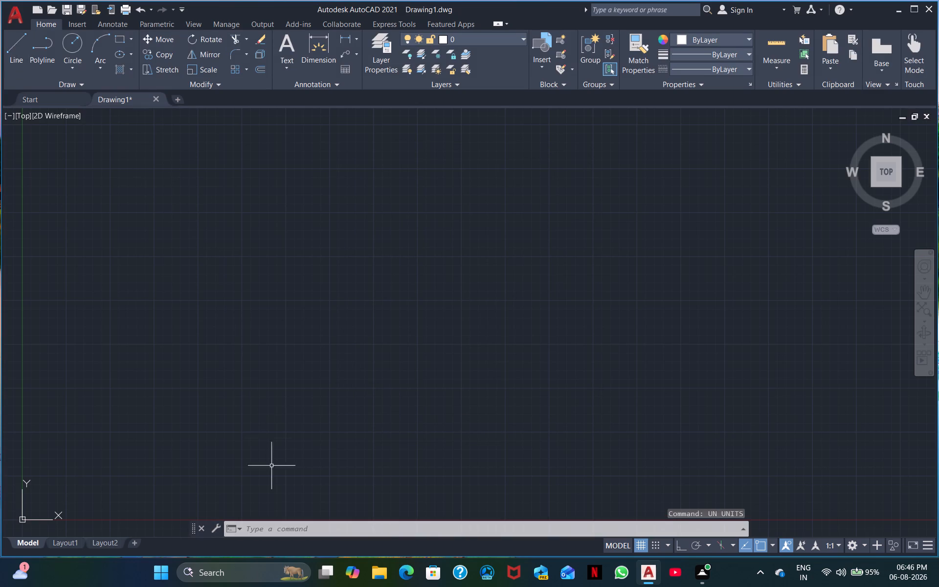
{"action": "left_click_drag", "start_coordinate": [272, 476], "coordinate": [279, 494]}
{"action": "key", "text": "Escape"}
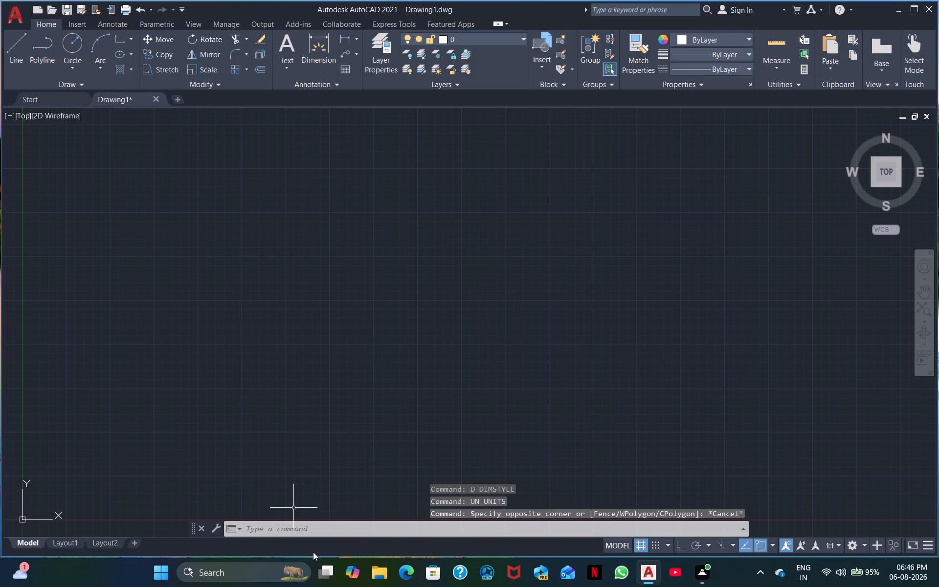
Draw one vertical construction line through a freely picked point a little way right of the origin.
{"action": "key", "text": "x"}
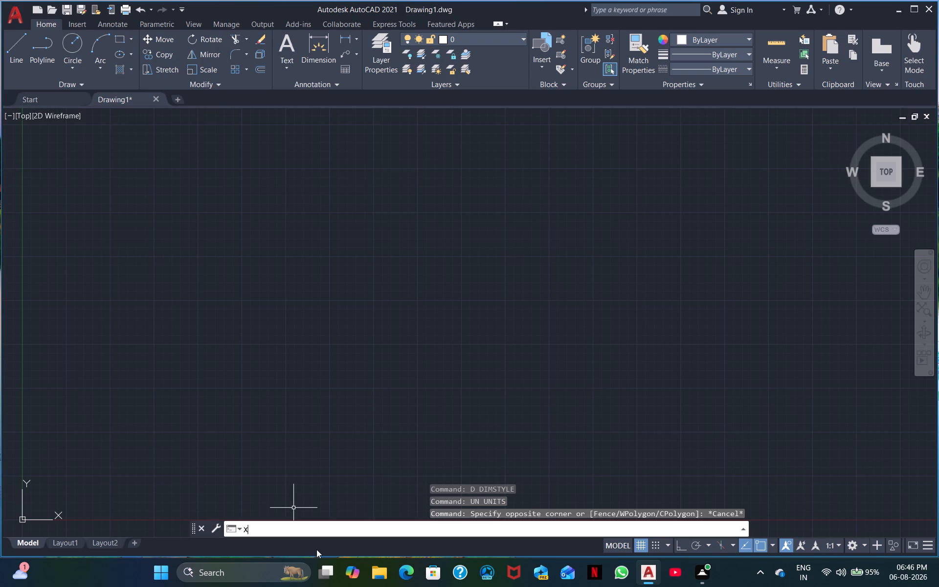
{"action": "key", "text": "l"}
{"action": "key", "text": "space"}
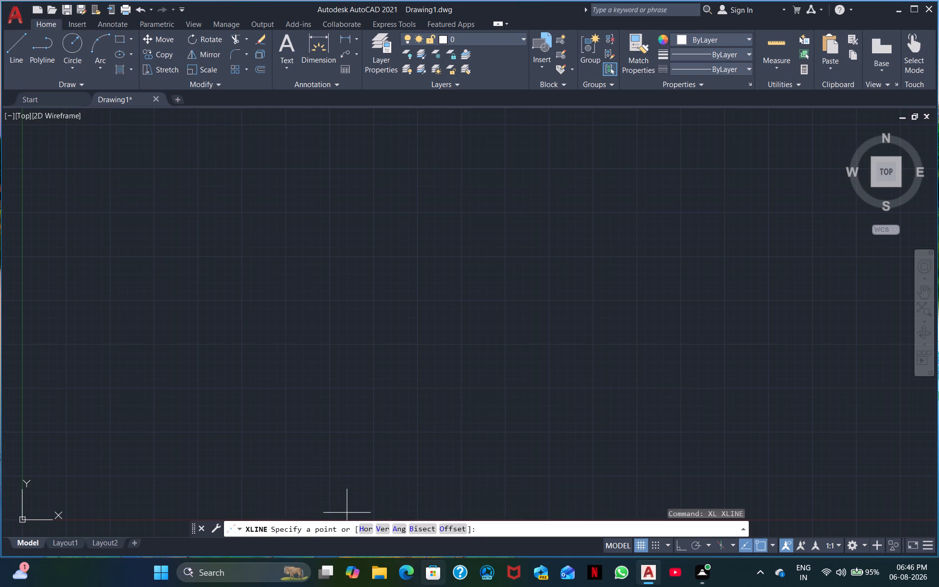
{"action": "left_click", "coordinate": [387, 529]}
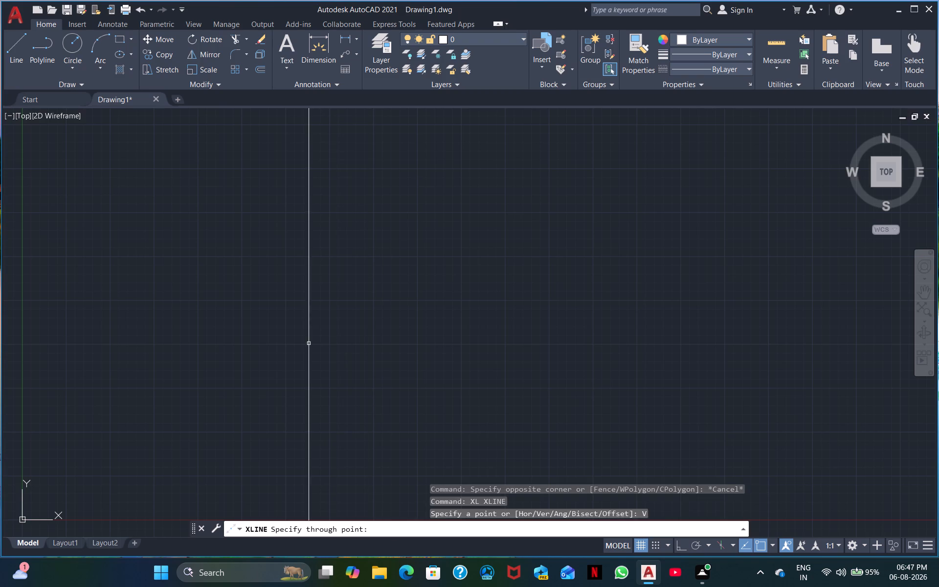
{"action": "left_click", "coordinate": [309, 343]}
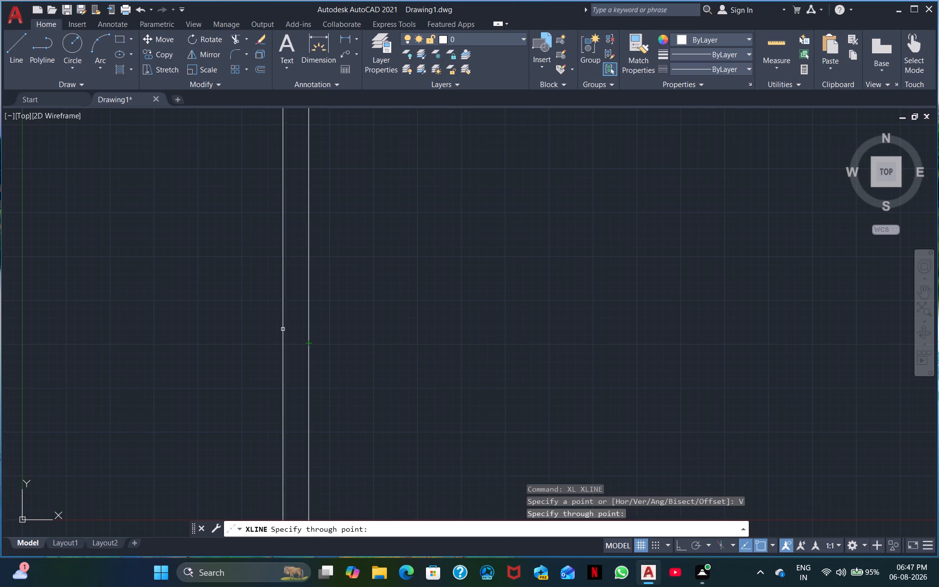
{"action": "key", "text": "Escape"}
Offset the vertical construction line 58'9" to its right side.
{"action": "key", "text": "o"}
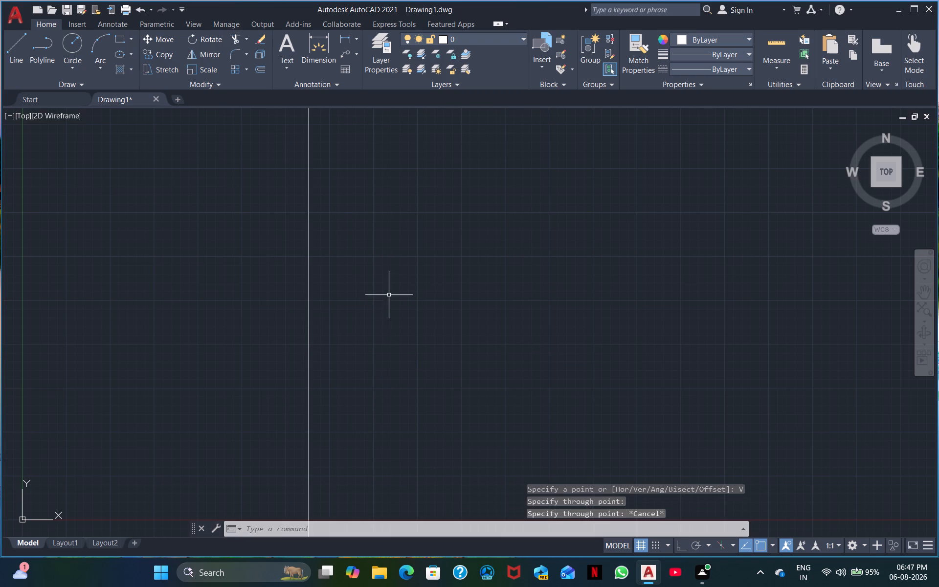
{"action": "key", "text": "space"}
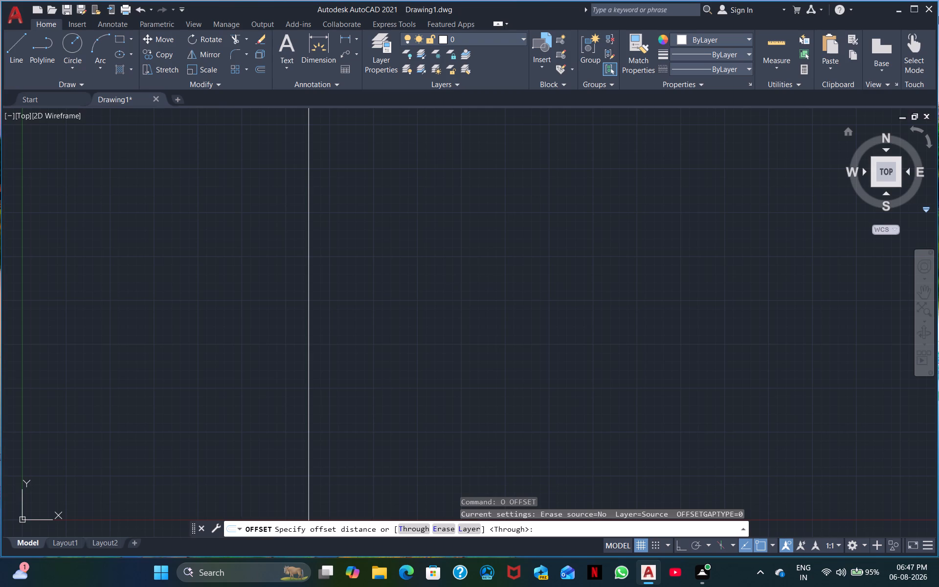
{"action": "type", "text": "58"}
{"action": "key", "text": "apostrophe"}
{"action": "key", "text": "9"}
{"action": "key", "text": "shift+quotedbl"}
{"action": "key", "text": "space"}
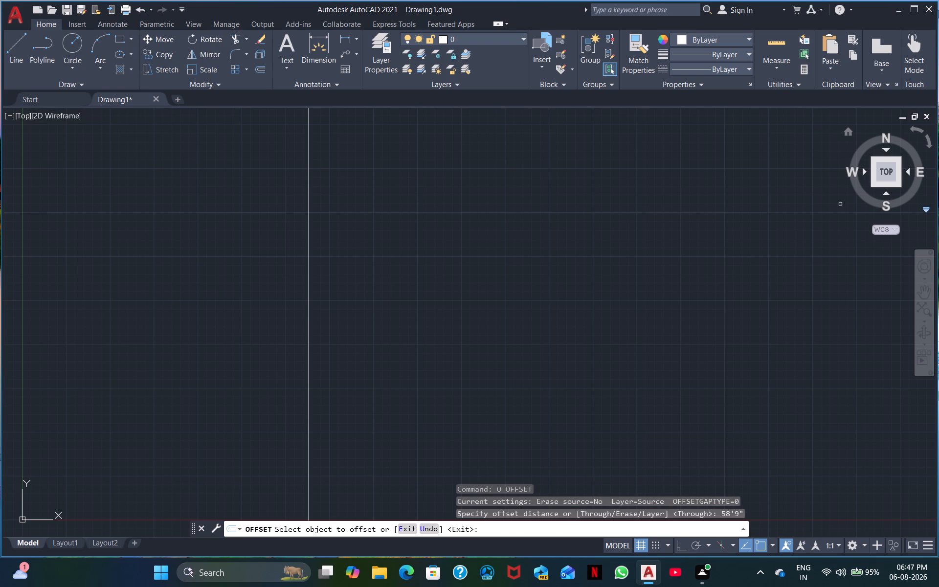
{"action": "left_click", "coordinate": [308, 346]}
{"action": "left_click", "coordinate": [563, 389]}
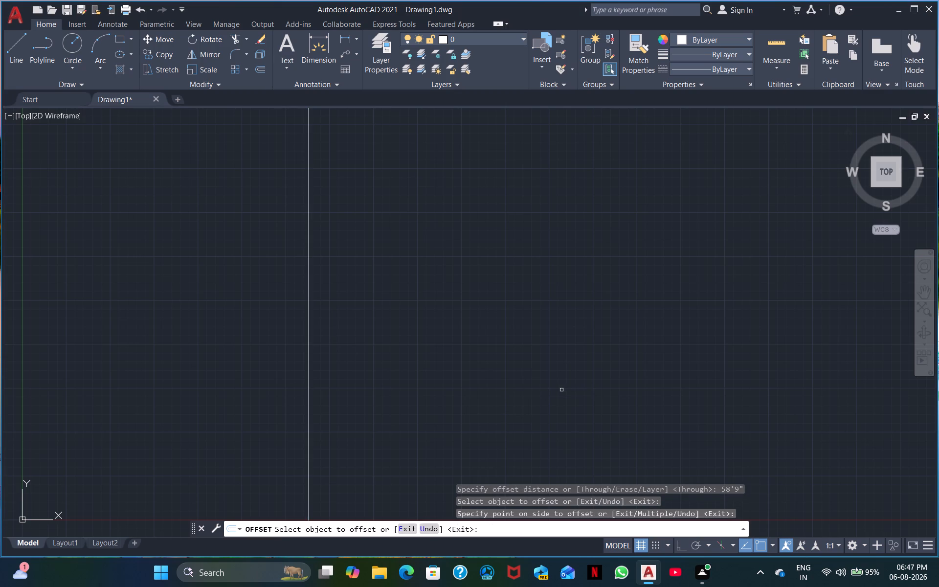
Examine the area around the vertical construction line to locate its offset copy.
{"action": "scroll", "coordinate": [559, 394], "scroll_direction": "down", "scroll_amount": 8}
{"action": "middle_click_drag", "start_coordinate": [707, 362], "coordinate": [699, 364]}
{"action": "scroll", "coordinate": [707, 363], "scroll_direction": "down", "scroll_amount": 16}
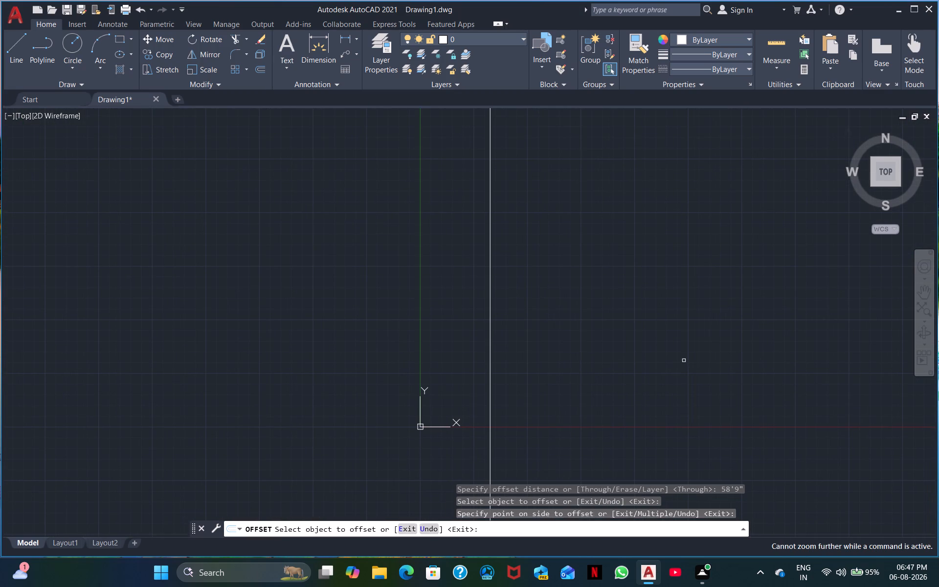
{"action": "scroll", "coordinate": [684, 361], "scroll_direction": "down", "scroll_amount": 8}
{"action": "scroll", "coordinate": [678, 356], "scroll_direction": "up", "scroll_amount": 8}
{"action": "middle_click_drag", "start_coordinate": [325, 341], "coordinate": [799, 372]}
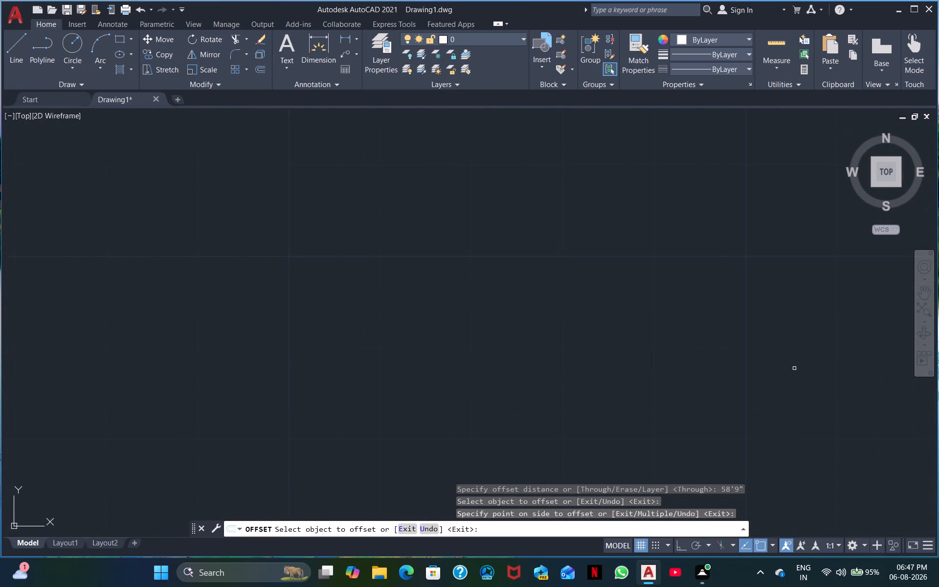
{"action": "scroll", "coordinate": [370, 354], "scroll_direction": "down", "scroll_amount": 7}
{"action": "key", "text": "v"}
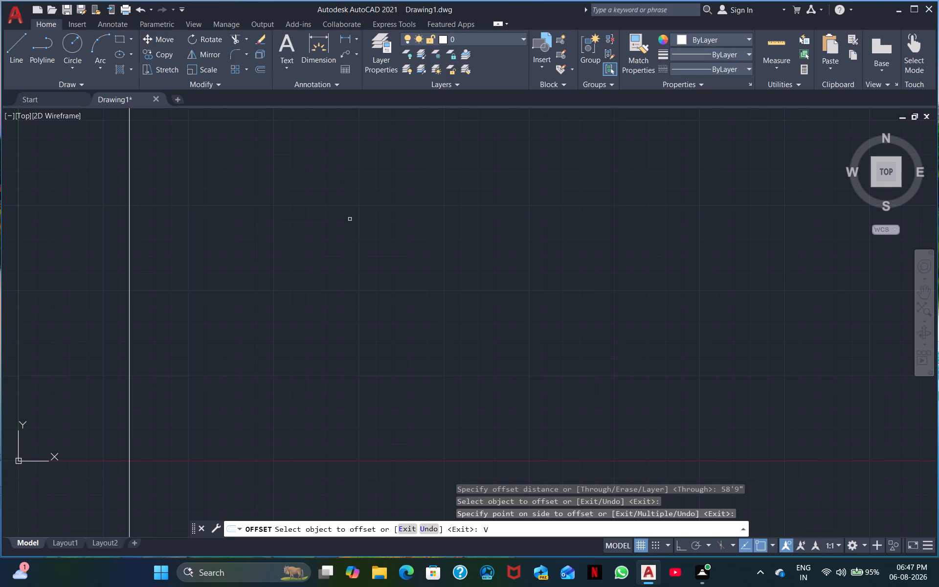
{"action": "key", "text": "Escape"}
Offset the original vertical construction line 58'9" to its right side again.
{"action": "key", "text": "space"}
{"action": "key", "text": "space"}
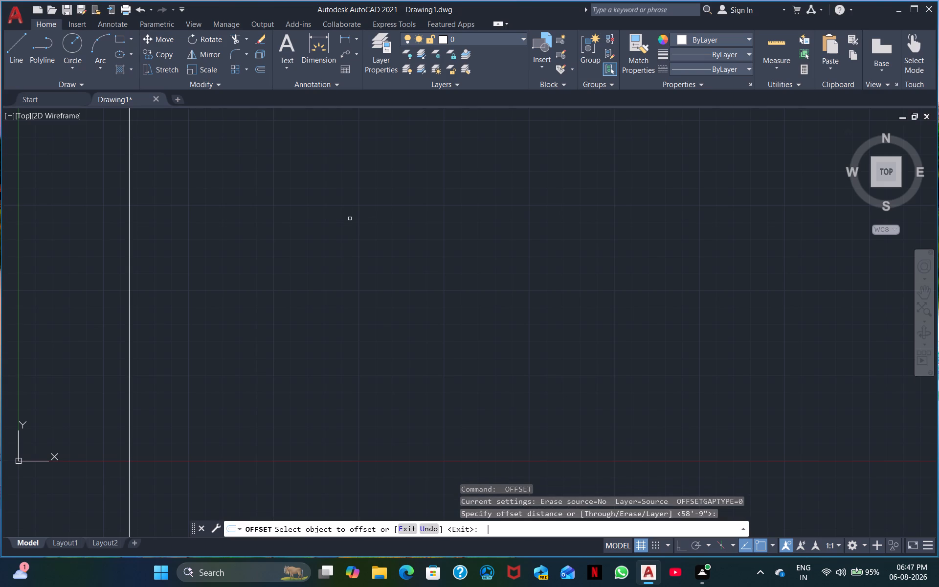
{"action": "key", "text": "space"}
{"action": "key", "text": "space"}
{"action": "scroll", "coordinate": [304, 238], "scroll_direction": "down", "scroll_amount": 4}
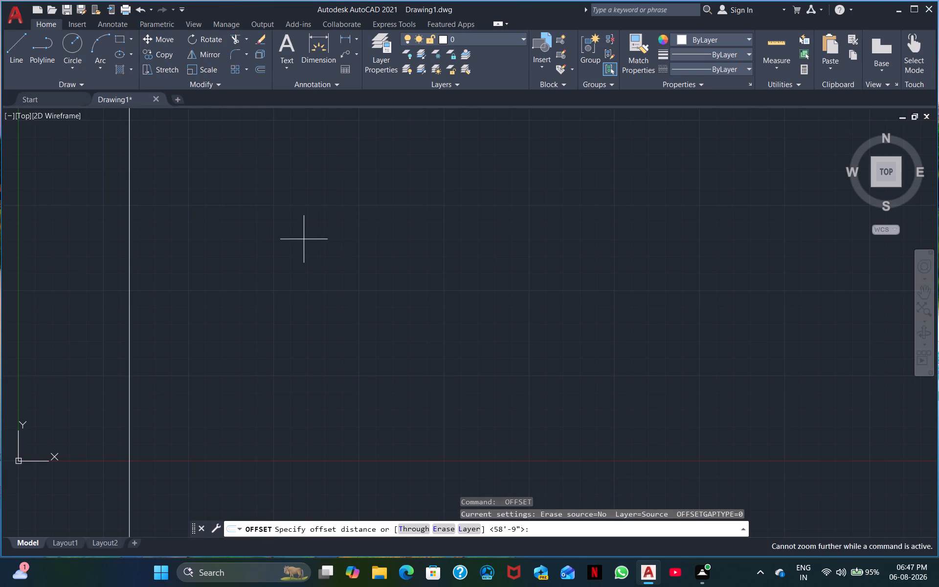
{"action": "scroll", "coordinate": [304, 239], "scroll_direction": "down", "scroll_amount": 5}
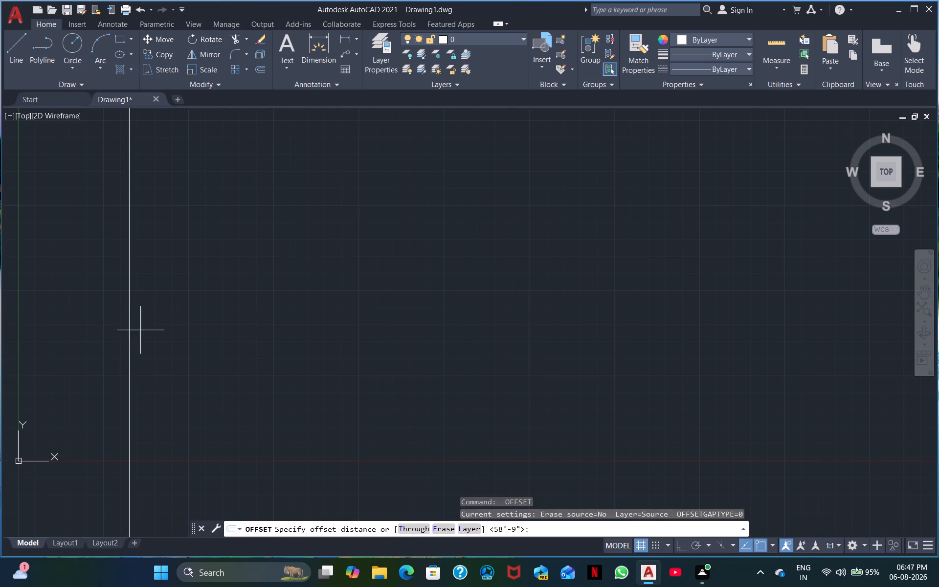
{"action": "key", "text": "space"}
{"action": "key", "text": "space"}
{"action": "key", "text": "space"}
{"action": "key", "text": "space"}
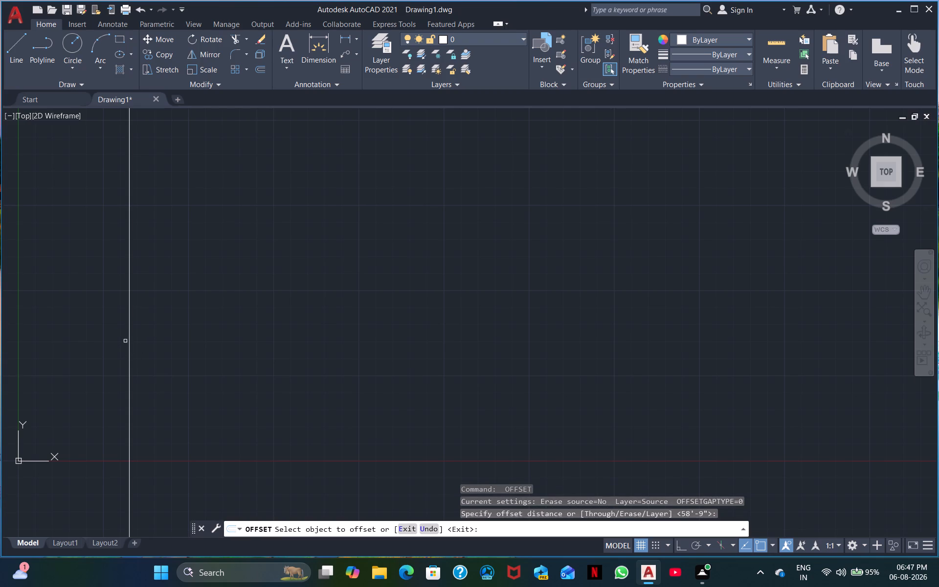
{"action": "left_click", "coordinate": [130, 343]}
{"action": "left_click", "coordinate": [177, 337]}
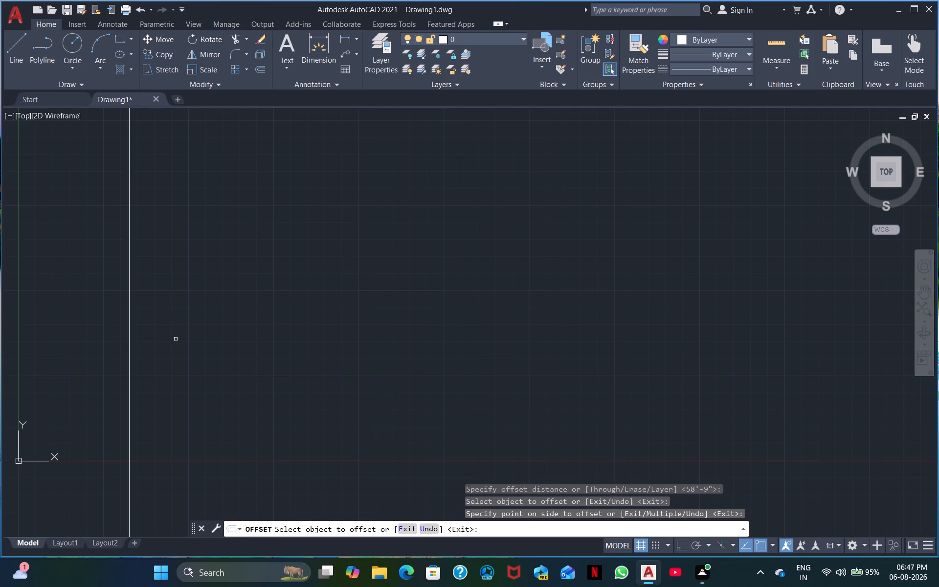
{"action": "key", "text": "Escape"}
Examine the drawing around the origin to check the vertical construction lines and their spacing.
{"action": "scroll", "coordinate": [89, 341], "scroll_direction": "up", "scroll_amount": 4}
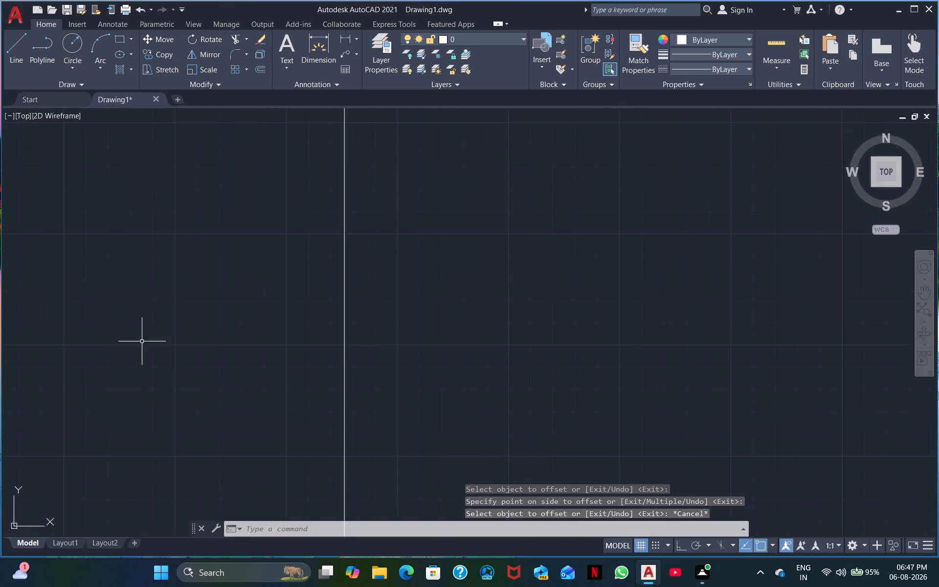
{"action": "scroll", "coordinate": [291, 376], "scroll_direction": "up", "scroll_amount": 3}
{"action": "scroll", "coordinate": [446, 401], "scroll_direction": "up", "scroll_amount": 3}
{"action": "middle_click_drag", "start_coordinate": [630, 398], "coordinate": [620, 406]}
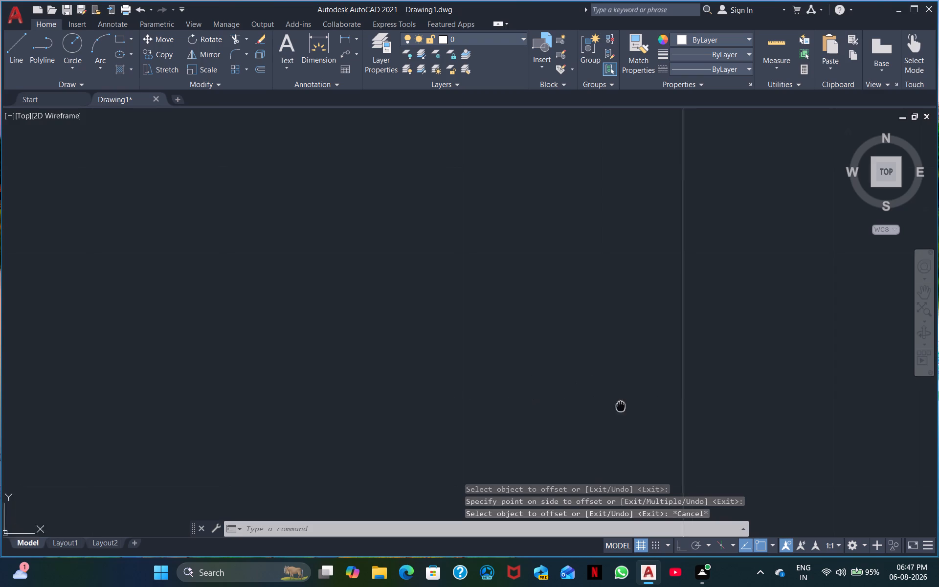
{"action": "middle_click_drag", "start_coordinate": [620, 406], "coordinate": [256, 412]}
{"action": "scroll", "coordinate": [313, 419], "scroll_direction": "up", "scroll_amount": 5}
{"action": "middle_click_drag", "start_coordinate": [813, 427], "coordinate": [376, 438]}
{"action": "scroll", "coordinate": [812, 427], "scroll_direction": "up", "scroll_amount": 1}
{"action": "scroll", "coordinate": [435, 530], "scroll_direction": "up", "scroll_amount": 3}
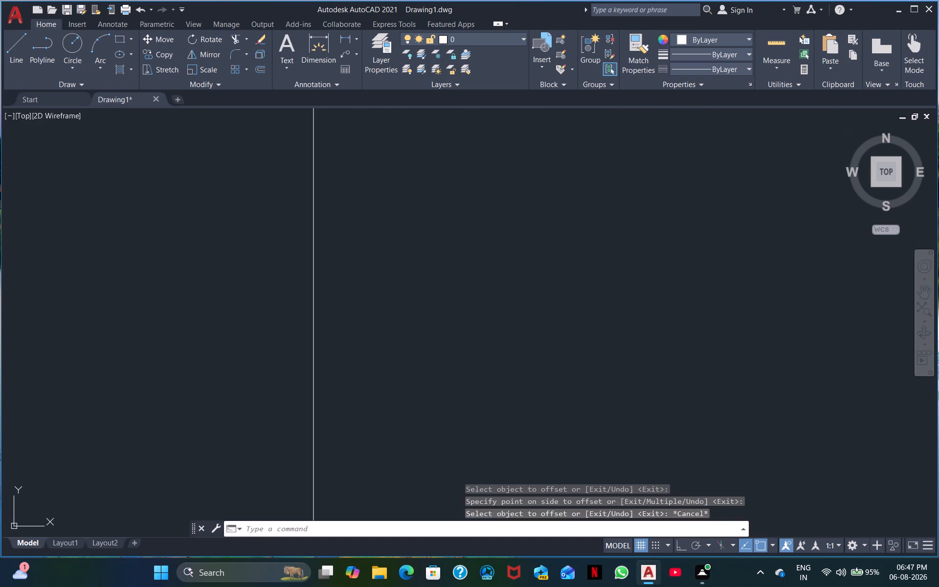
{"action": "scroll", "coordinate": [435, 530], "scroll_direction": "up", "scroll_amount": 3}
{"action": "scroll", "coordinate": [370, 513], "scroll_direction": "up", "scroll_amount": 4}
{"action": "scroll", "coordinate": [144, 431], "scroll_direction": "up", "scroll_amount": 1}
{"action": "middle_click_drag", "start_coordinate": [151, 442], "coordinate": [632, 490]}
{"action": "scroll", "coordinate": [555, 454], "scroll_direction": "up", "scroll_amount": 5}
{"action": "middle_click_drag", "start_coordinate": [220, 413], "coordinate": [749, 475]}
{"action": "scroll", "coordinate": [507, 475], "scroll_direction": "down", "scroll_amount": 20}
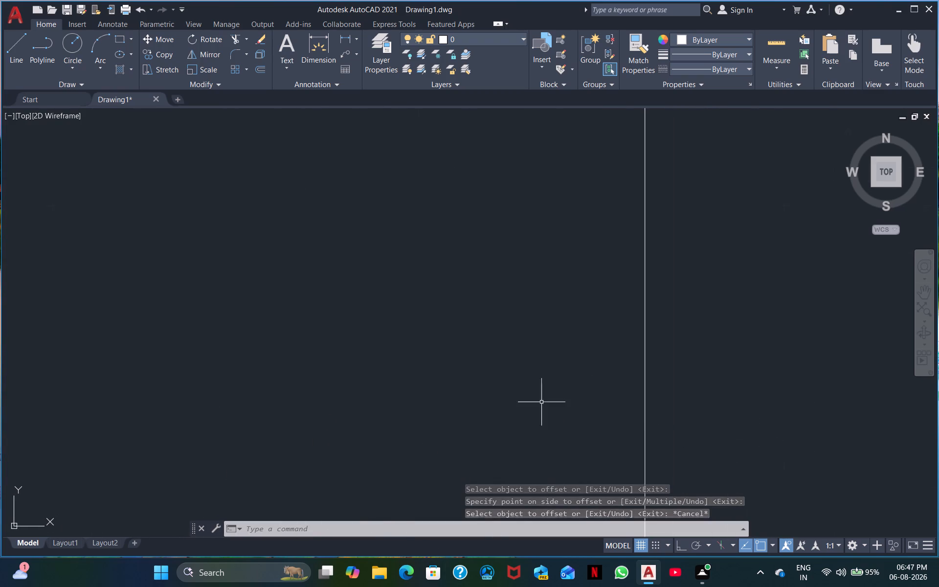
{"action": "scroll", "coordinate": [541, 402], "scroll_direction": "down", "scroll_amount": 17}
{"action": "middle_click_drag", "start_coordinate": [479, 297], "coordinate": [529, 335]}
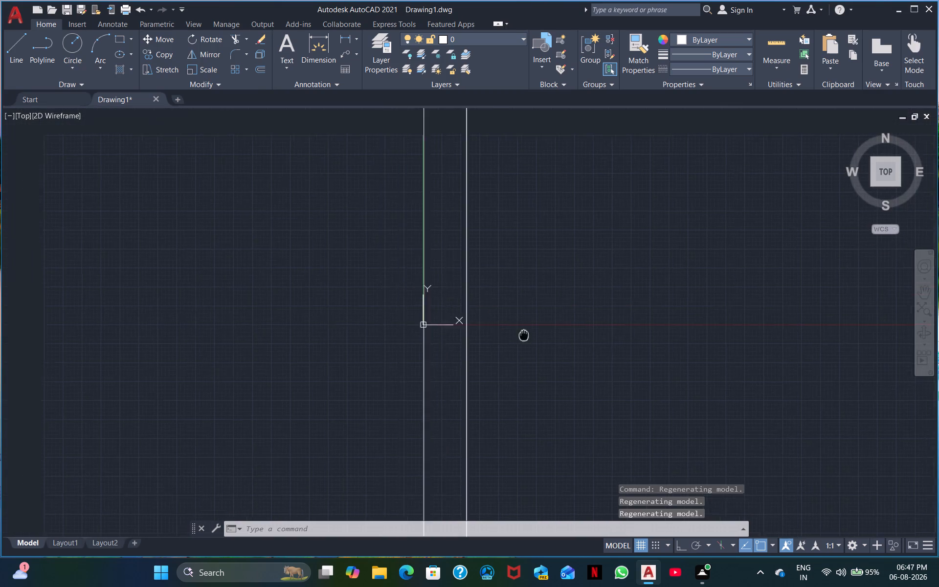
{"action": "middle_click_drag", "start_coordinate": [529, 335], "coordinate": [593, 331]}
{"action": "scroll", "coordinate": [571, 345], "scroll_direction": "up", "scroll_amount": 3}
{"action": "scroll", "coordinate": [571, 345], "scroll_direction": "down", "scroll_amount": 8}
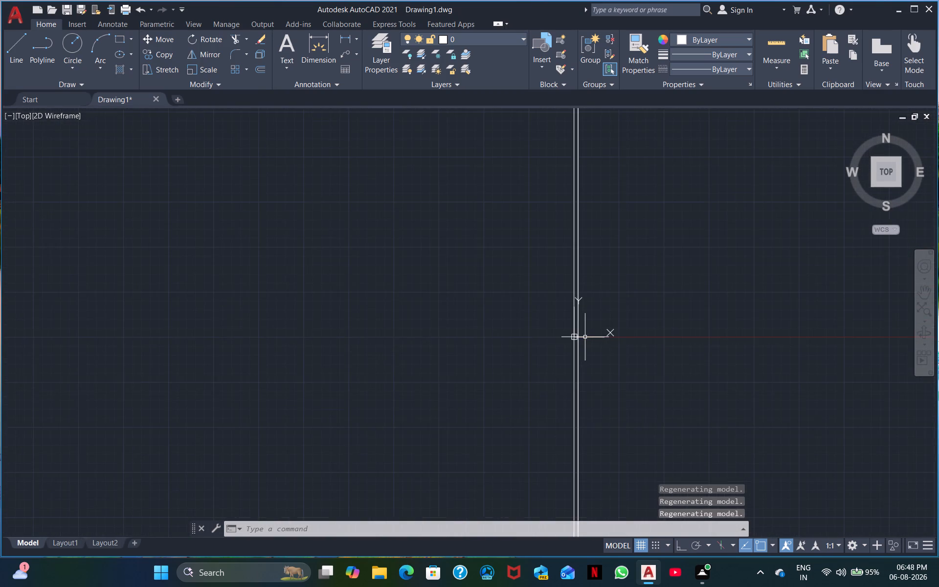
{"action": "scroll", "coordinate": [585, 337], "scroll_direction": "up", "scroll_amount": 10}
{"action": "scroll", "coordinate": [515, 348], "scroll_direction": "down", "scroll_amount": 3}
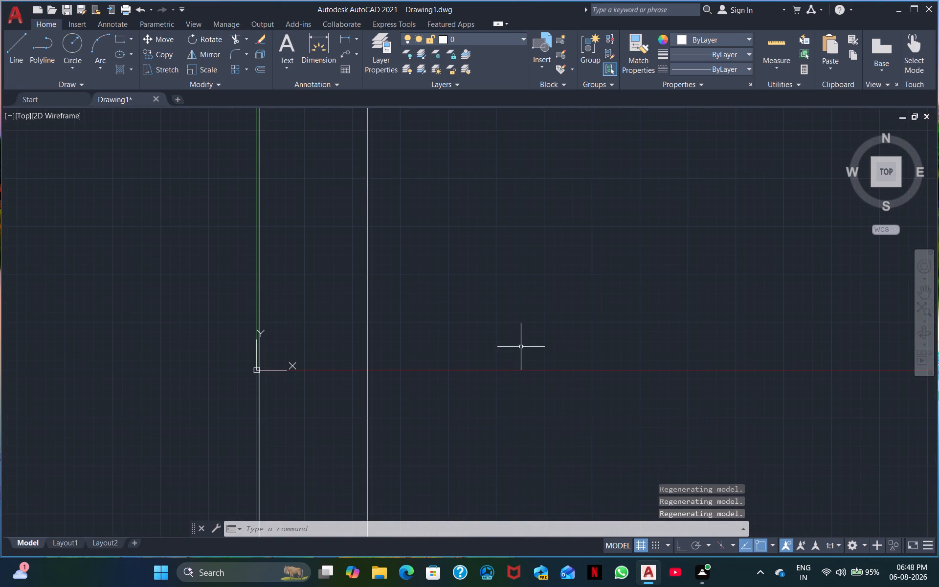
Erase the overlapping offset construction lines to the right of the original vertical line.
{"action": "left_click", "coordinate": [517, 350]}
{"action": "left_click_drag", "start_coordinate": [488, 346], "coordinate": [447, 328]}
{"action": "left_click", "coordinate": [434, 345]}
{"action": "left_click_drag", "start_coordinate": [420, 351], "coordinate": [398, 351]}
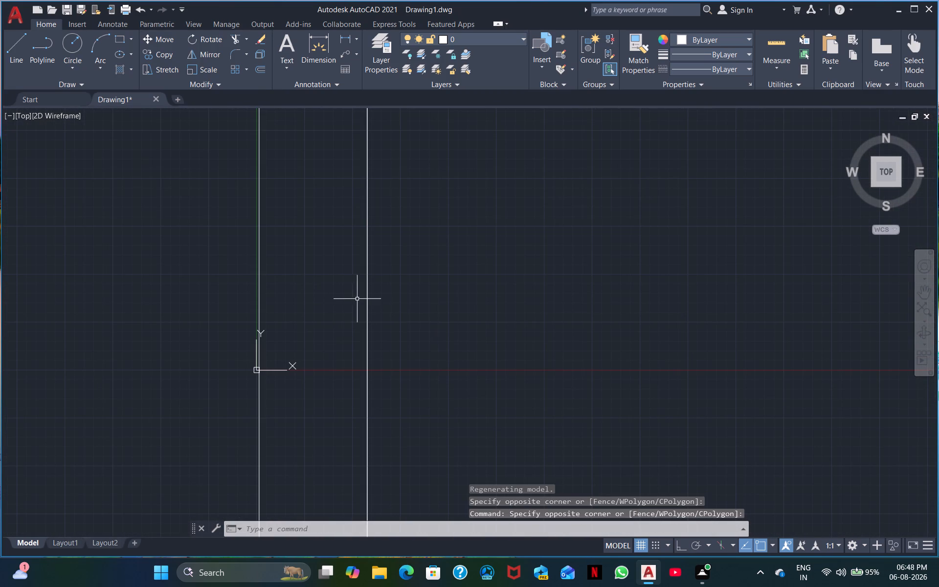
{"action": "key", "text": "Escape"}
{"action": "left_click", "coordinate": [433, 361]}
{"action": "left_click", "coordinate": [319, 321]}
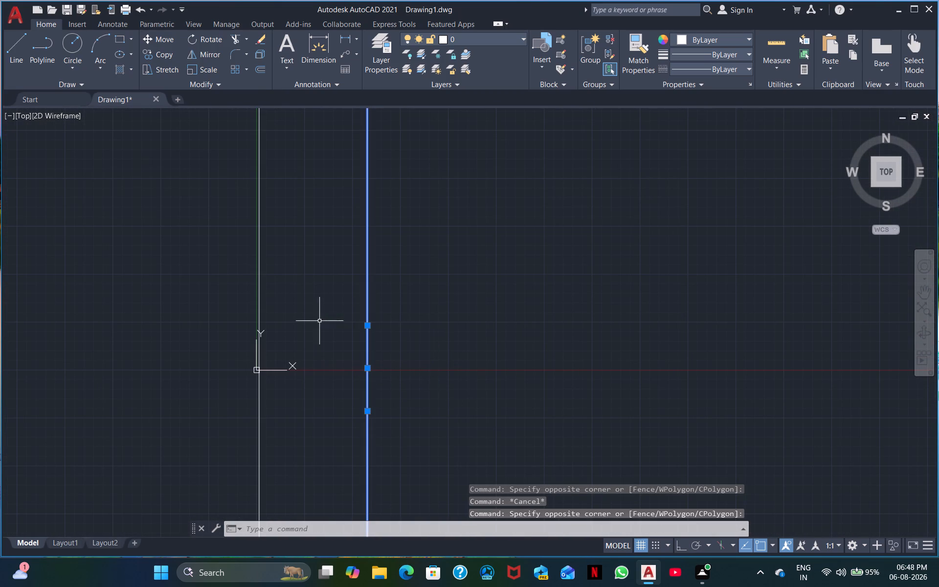
{"action": "right_click", "coordinate": [332, 319]}
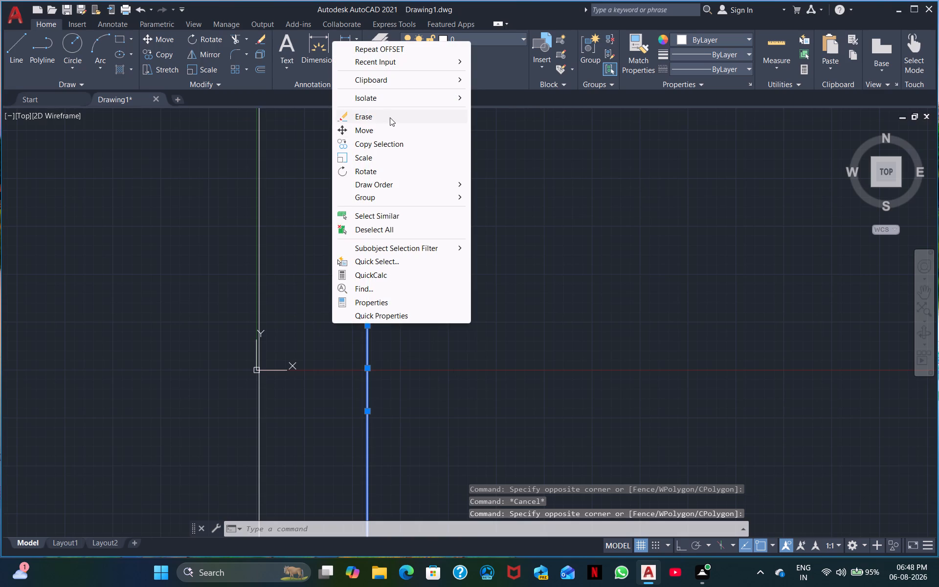
{"action": "left_click", "coordinate": [390, 116]}
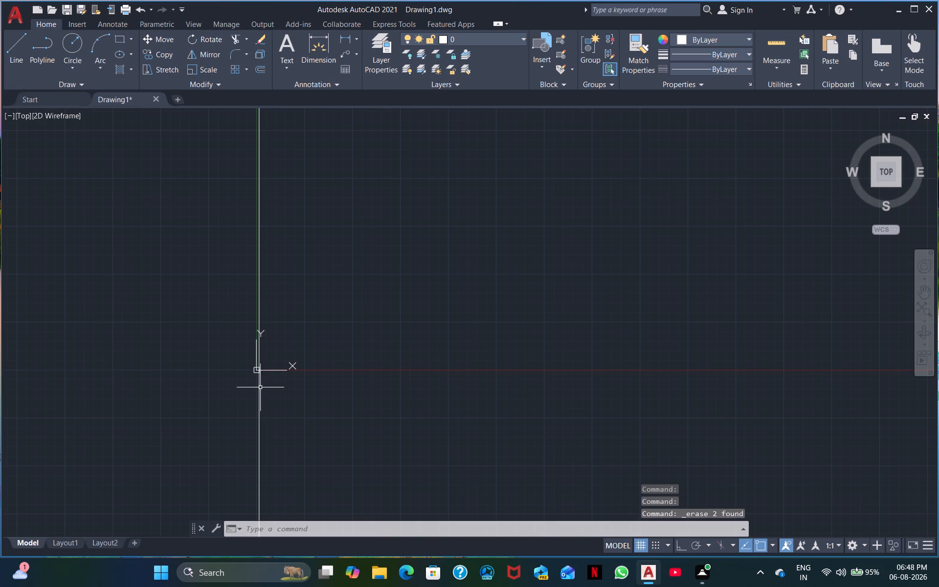
Move the UCS origin to a freely picked point below and left of the remaining vertical construction line.
{"action": "double_click", "coordinate": [255, 369]}
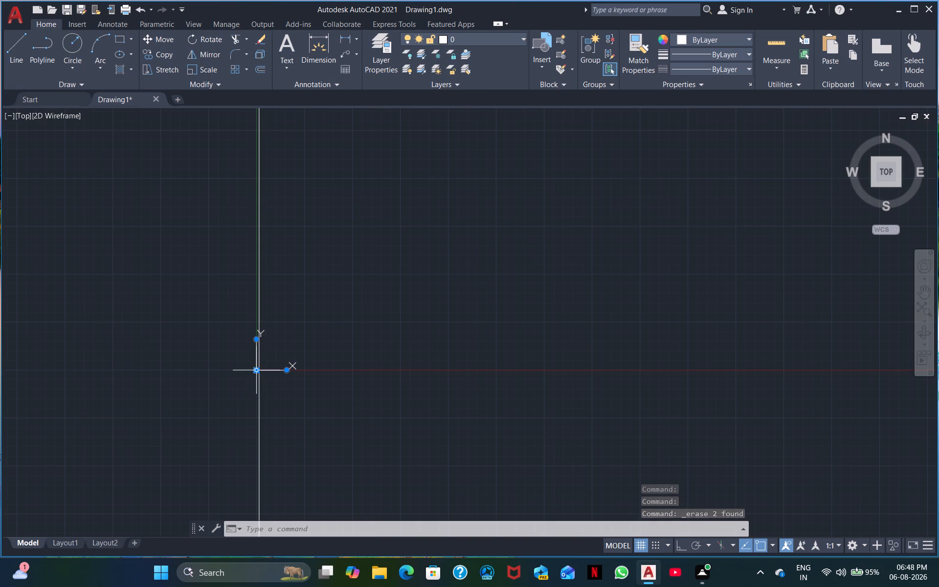
{"action": "left_click_drag", "start_coordinate": [255, 369], "coordinate": [30, 521]}
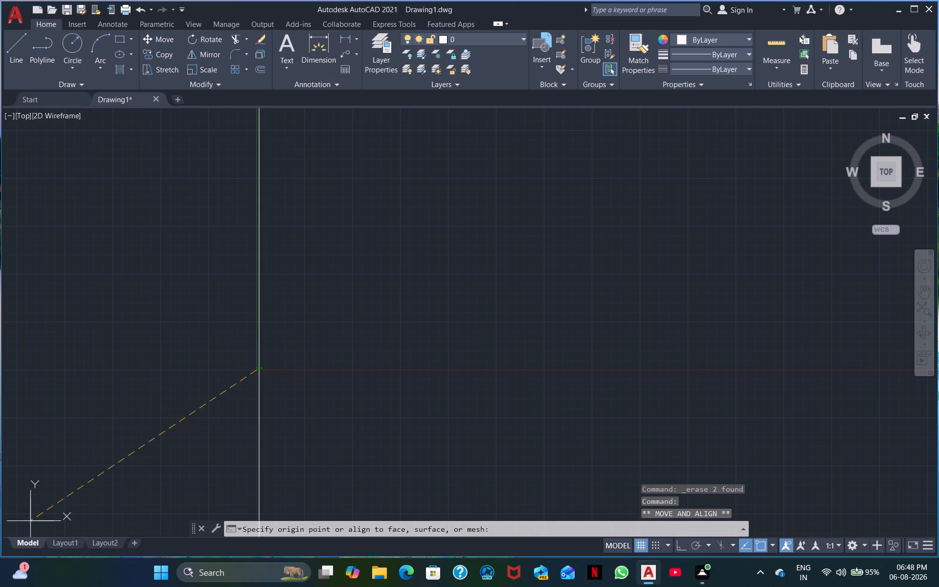
{"action": "left_click_drag", "start_coordinate": [30, 521], "coordinate": [31, 520]}
{"action": "left_click", "coordinate": [35, 516]}
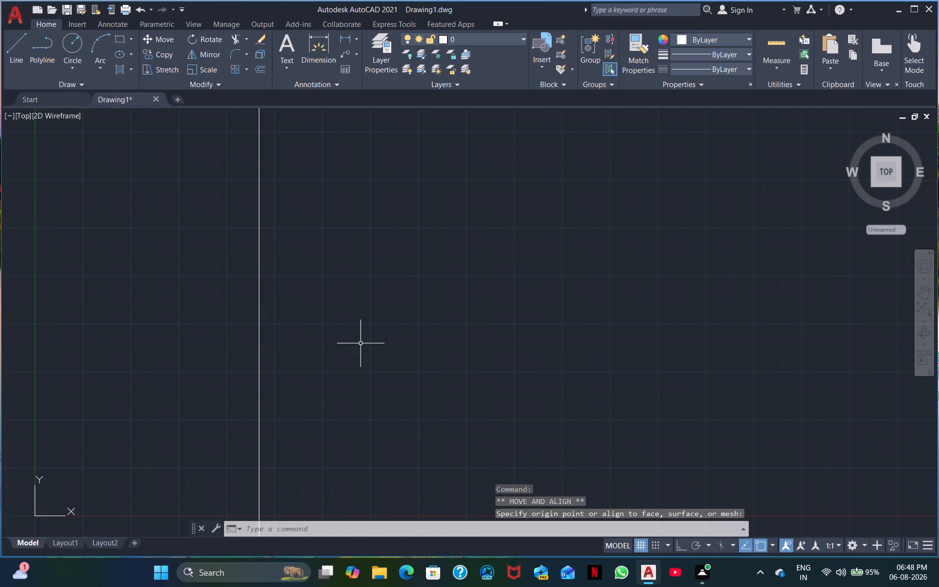
Offset the remaining vertical construction line 58'9" to its right side.
{"action": "key", "text": "o"}
{"action": "key", "text": "space"}
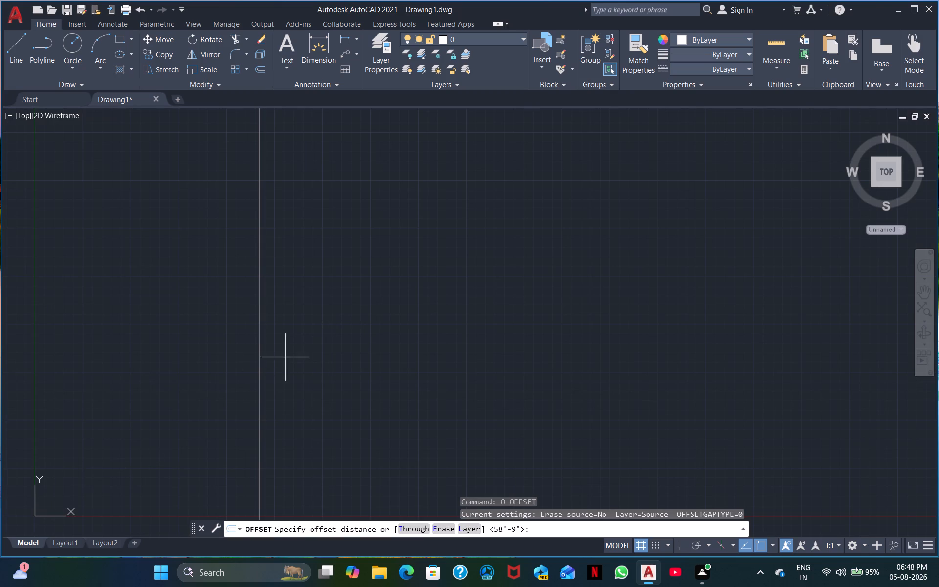
{"action": "key", "text": "space"}
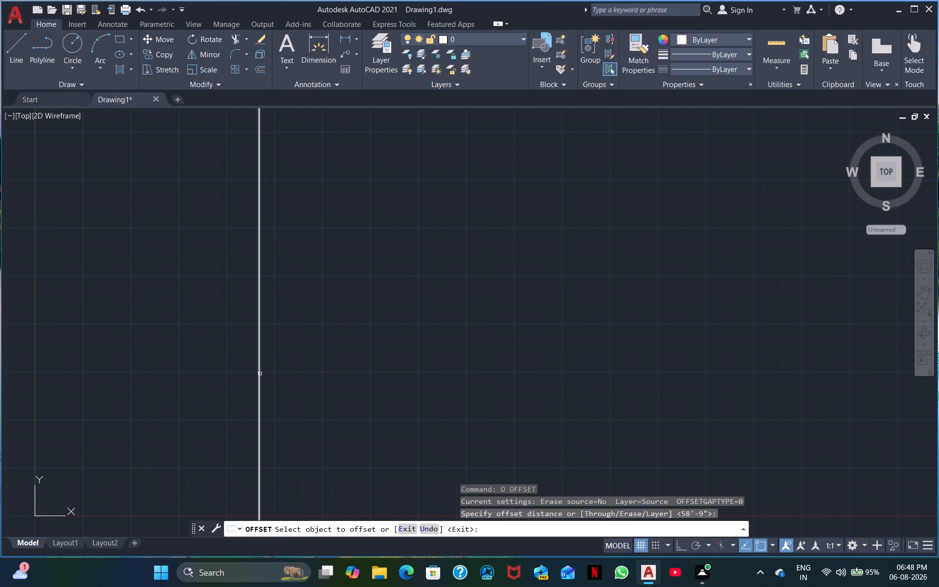
{"action": "left_click_drag", "start_coordinate": [259, 375], "coordinate": [265, 381]}
{"action": "left_click", "coordinate": [343, 384]}
{"action": "scroll", "coordinate": [299, 356], "scroll_direction": "up", "scroll_amount": 4}
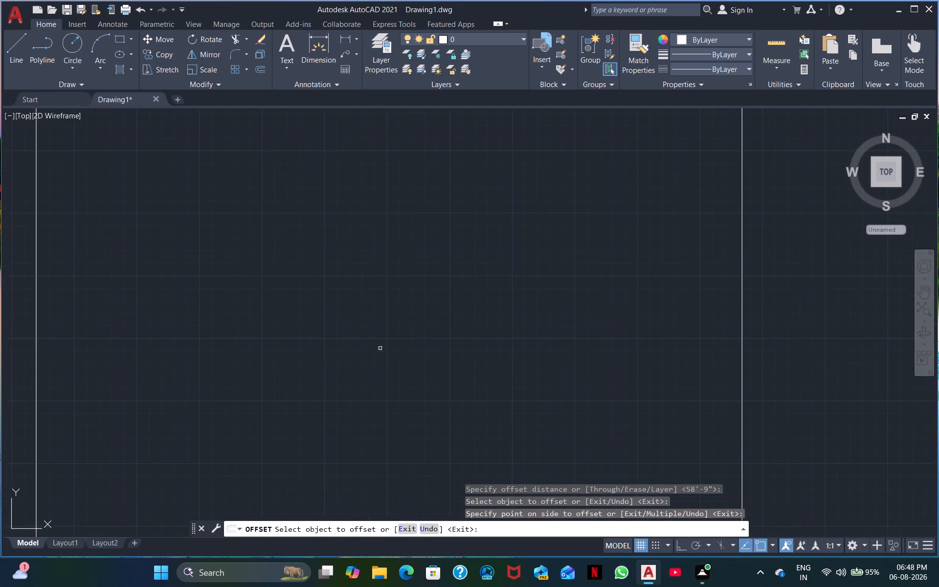
{"action": "middle_click_drag", "start_coordinate": [403, 348], "coordinate": [555, 309]}
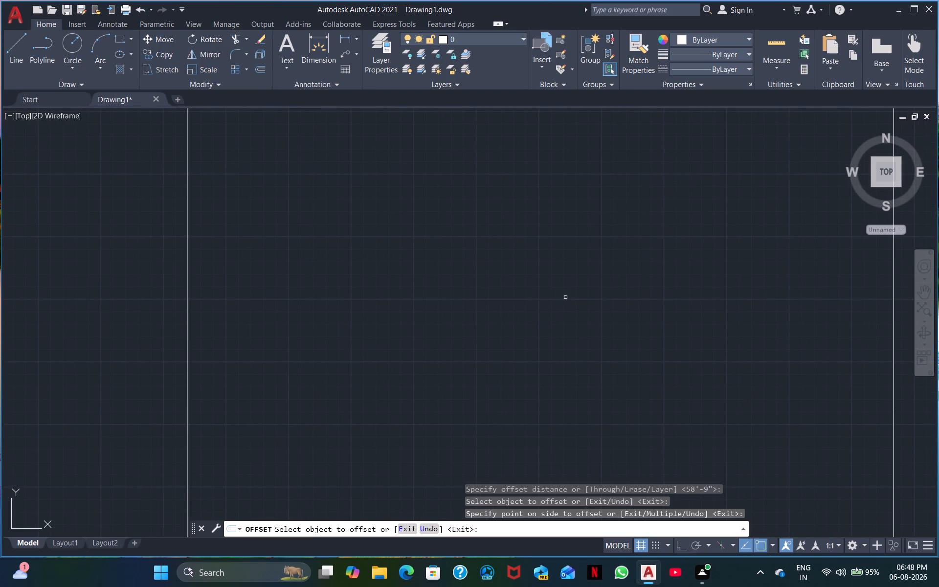
{"action": "scroll", "coordinate": [563, 295], "scroll_direction": "down", "scroll_amount": 1}
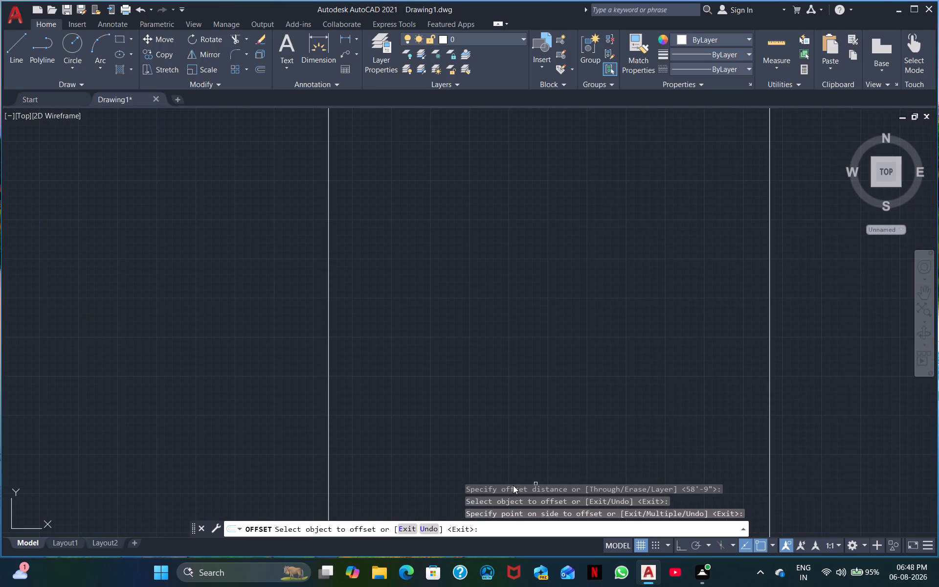
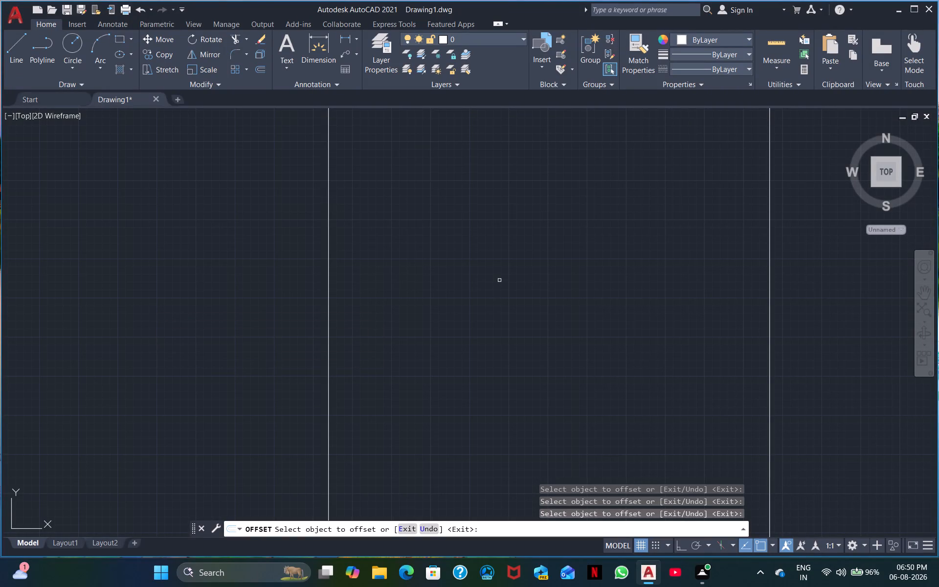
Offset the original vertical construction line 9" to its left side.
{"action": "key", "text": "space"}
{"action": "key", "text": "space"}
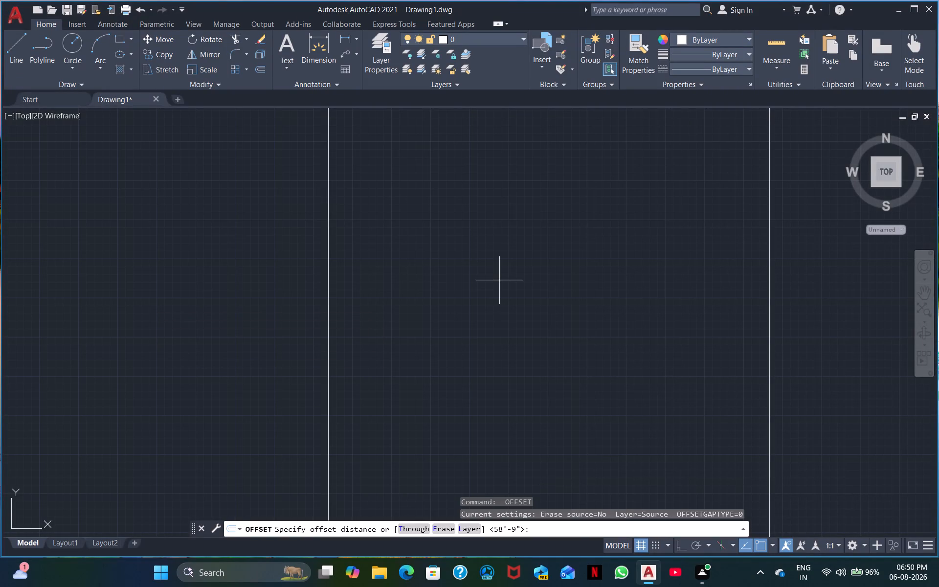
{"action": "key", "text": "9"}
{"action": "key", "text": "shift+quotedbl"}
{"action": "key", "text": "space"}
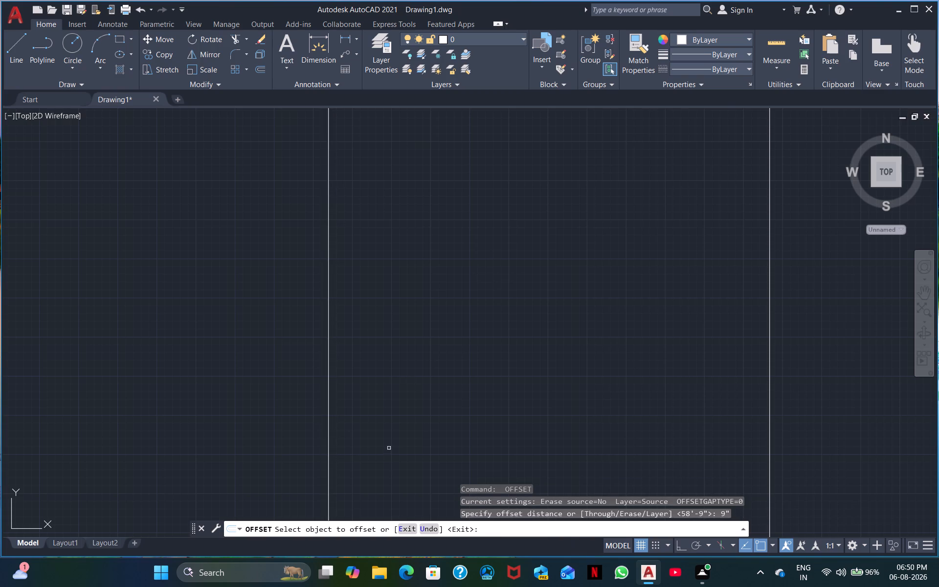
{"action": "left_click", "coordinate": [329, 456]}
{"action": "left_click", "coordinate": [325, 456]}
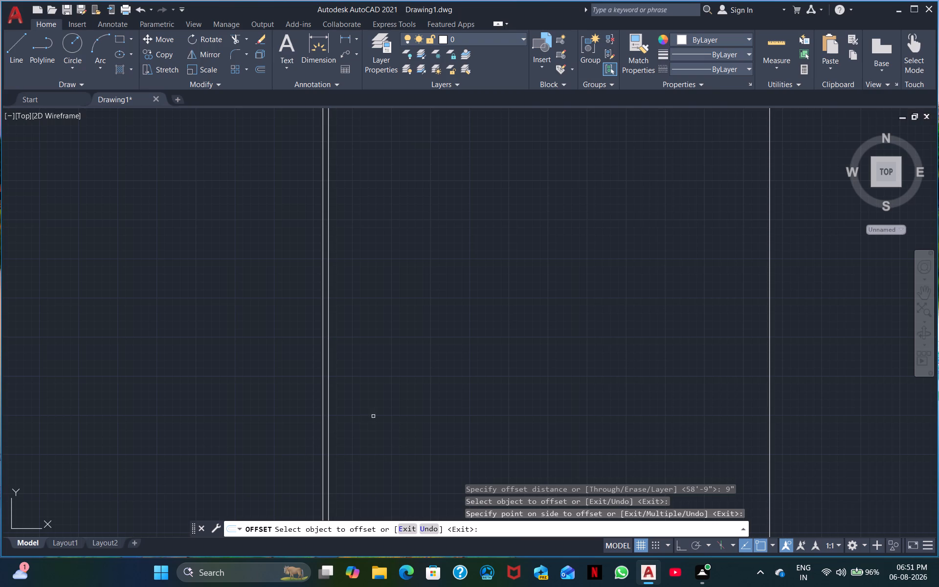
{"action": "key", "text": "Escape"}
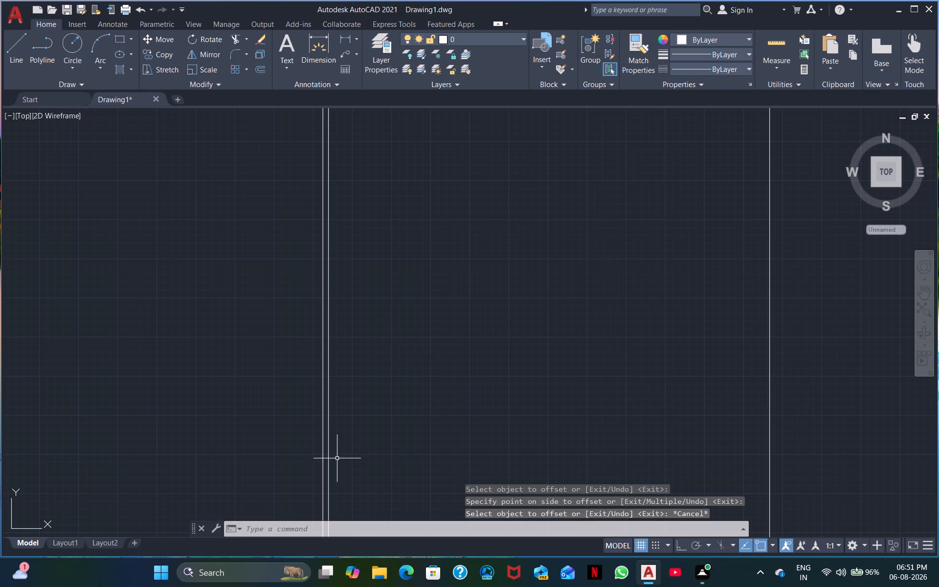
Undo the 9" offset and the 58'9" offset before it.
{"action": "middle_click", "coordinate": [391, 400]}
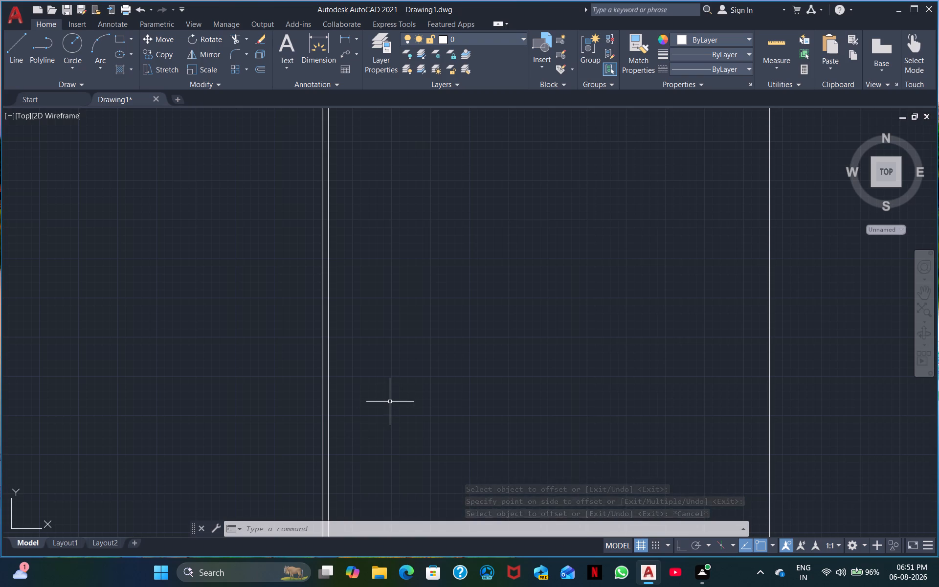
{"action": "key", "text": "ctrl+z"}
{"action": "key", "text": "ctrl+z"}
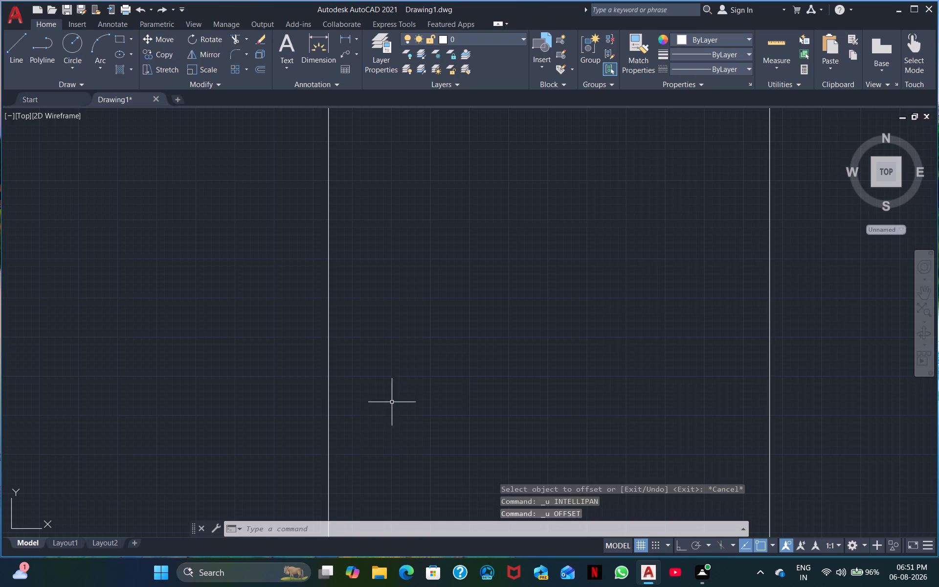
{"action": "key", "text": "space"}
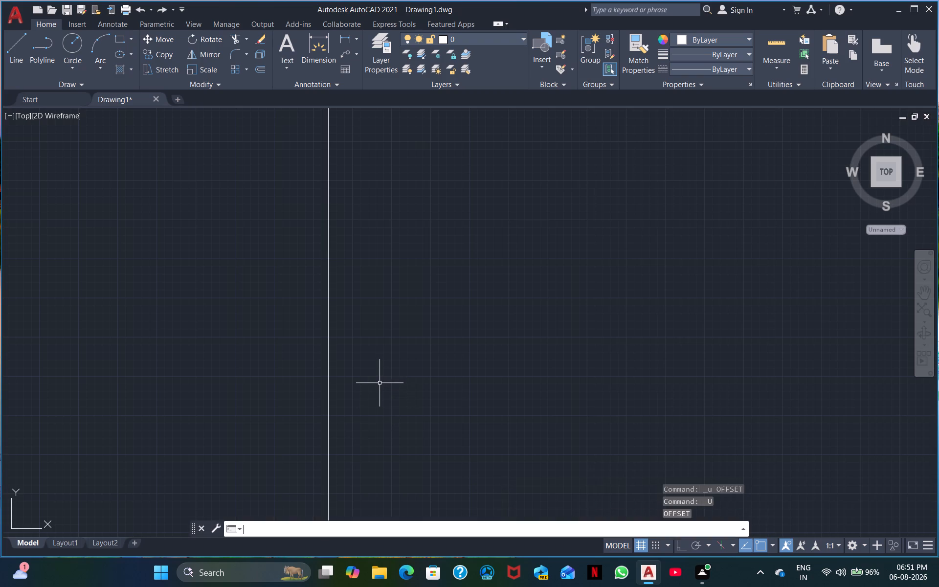
Offset the remaining vertical construction line 58'9" to its right side.
{"action": "scroll", "coordinate": [376, 396], "scroll_direction": "down", "scroll_amount": 4}
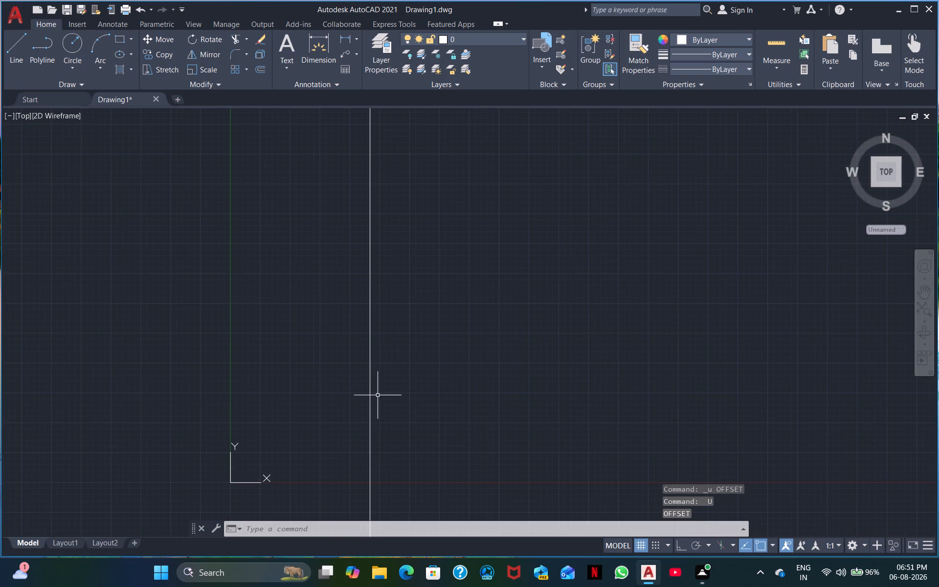
{"action": "scroll", "coordinate": [378, 395], "scroll_direction": "down", "scroll_amount": 4}
{"action": "scroll", "coordinate": [379, 348], "scroll_direction": "up", "scroll_amount": 3}
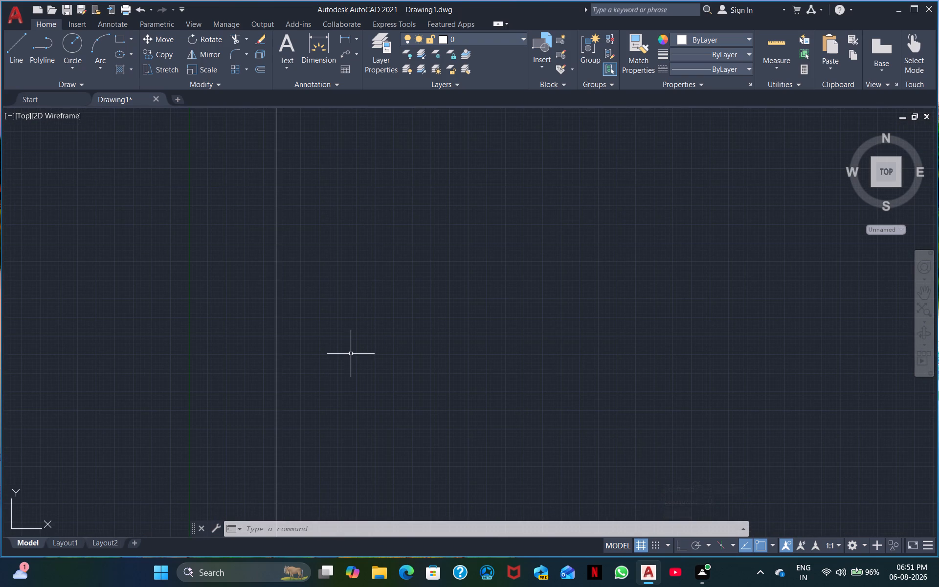
{"action": "type", "text": "O"}
{"action": "key", "text": "space"}
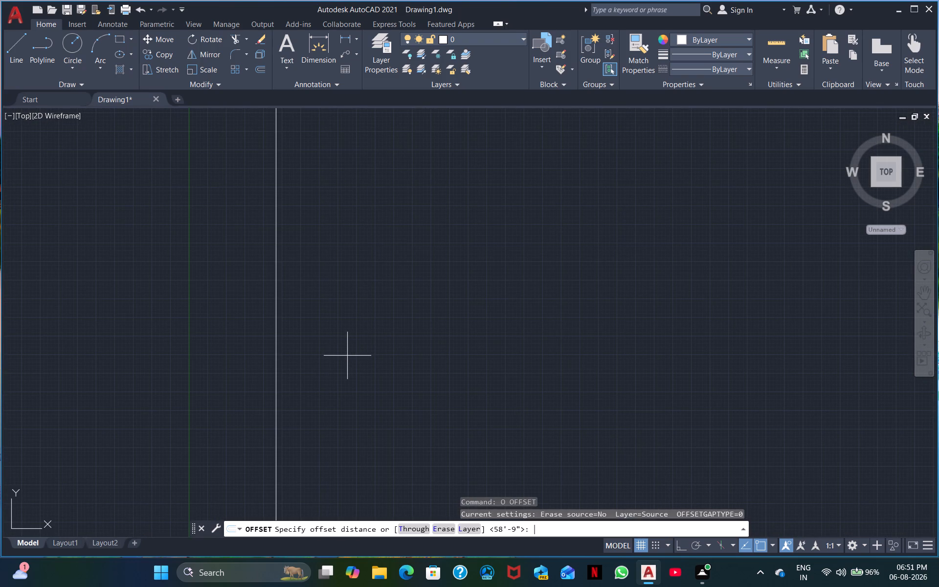
{"action": "key", "text": "space"}
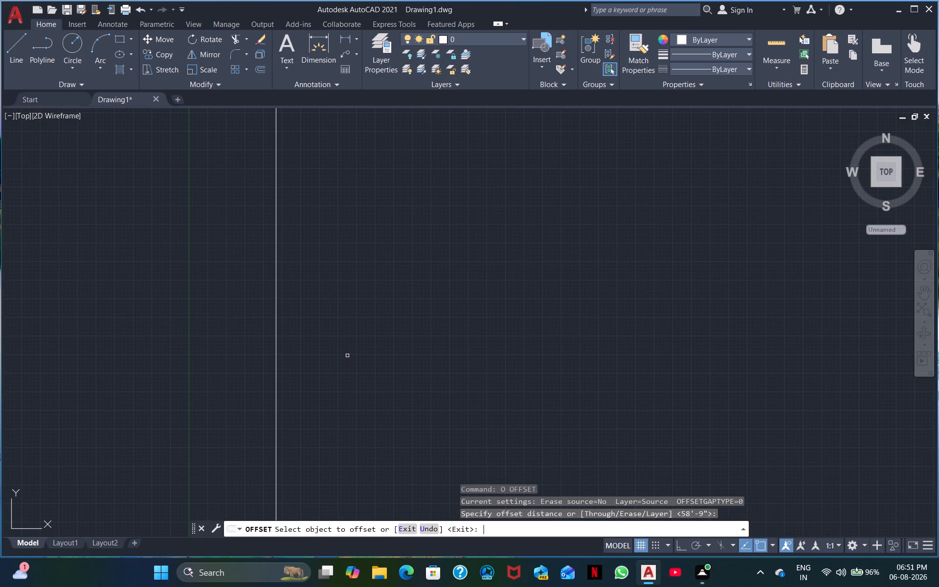
{"action": "left_click", "coordinate": [279, 256]}
{"action": "left_click", "coordinate": [283, 270]}
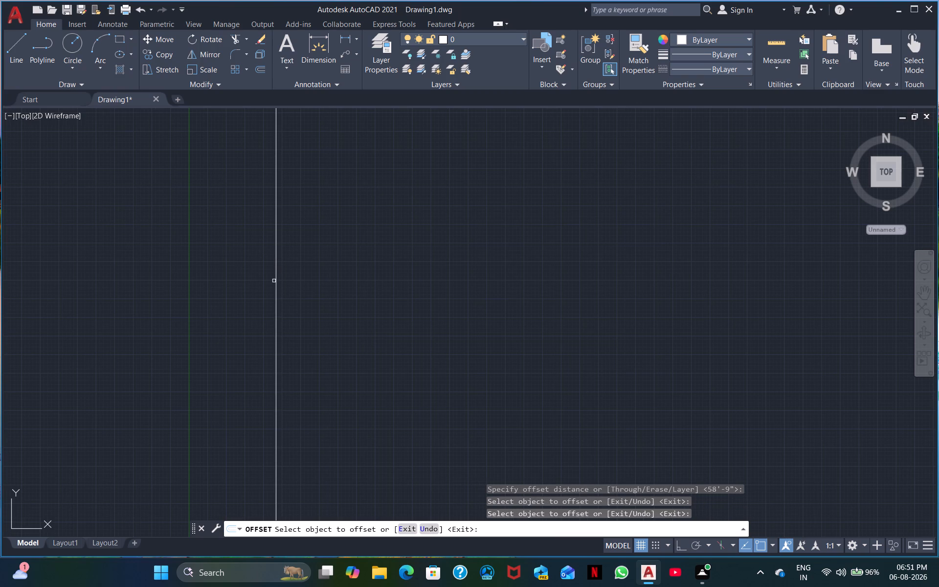
{"action": "left_click", "coordinate": [275, 284]}
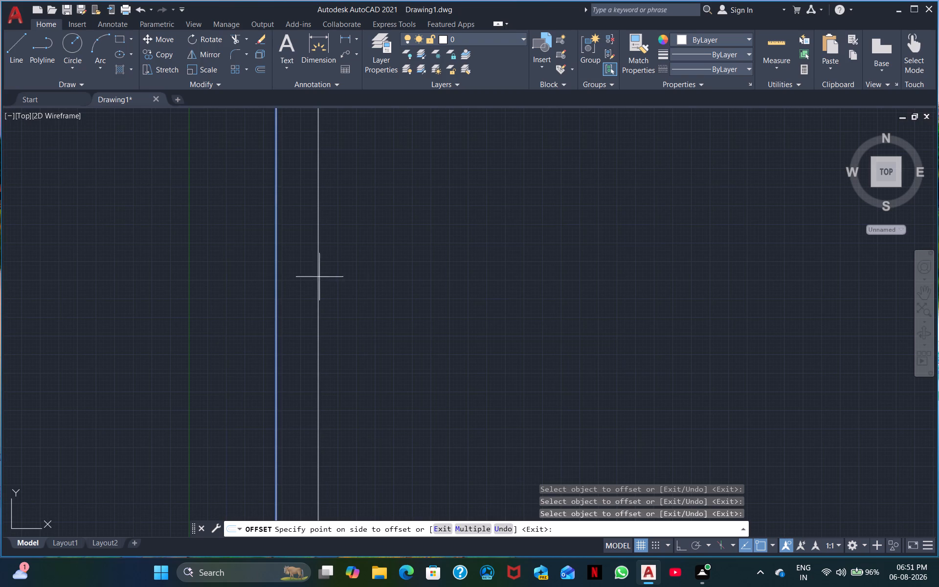
{"action": "left_click", "coordinate": [352, 278]}
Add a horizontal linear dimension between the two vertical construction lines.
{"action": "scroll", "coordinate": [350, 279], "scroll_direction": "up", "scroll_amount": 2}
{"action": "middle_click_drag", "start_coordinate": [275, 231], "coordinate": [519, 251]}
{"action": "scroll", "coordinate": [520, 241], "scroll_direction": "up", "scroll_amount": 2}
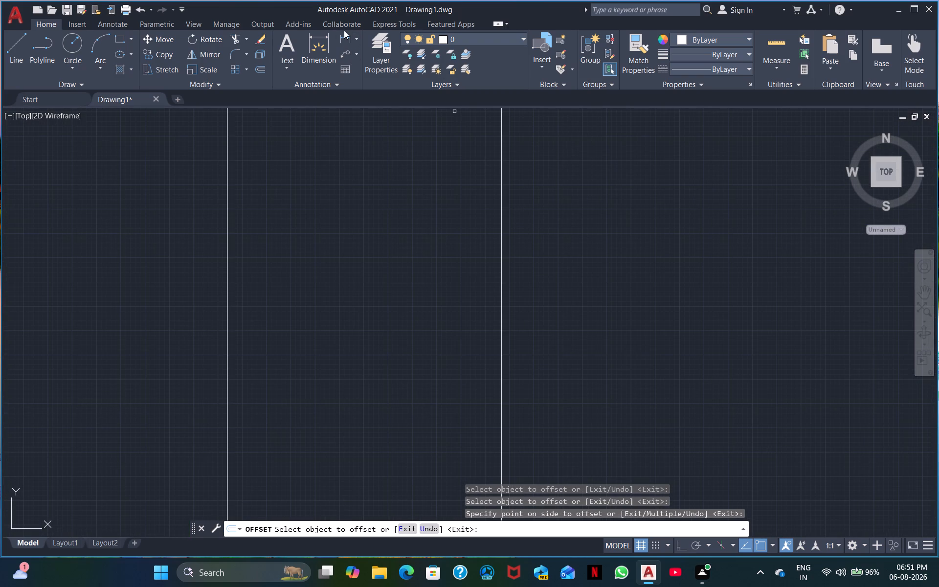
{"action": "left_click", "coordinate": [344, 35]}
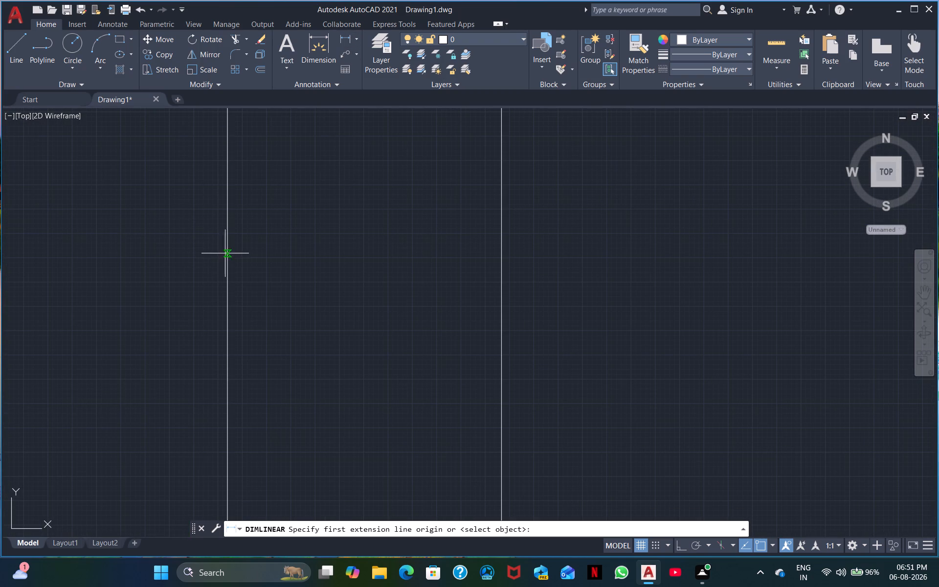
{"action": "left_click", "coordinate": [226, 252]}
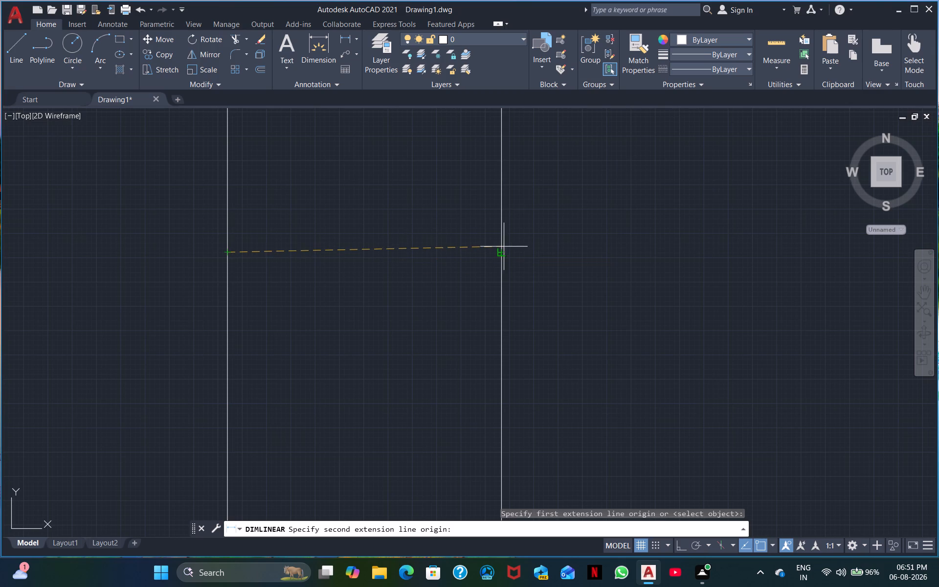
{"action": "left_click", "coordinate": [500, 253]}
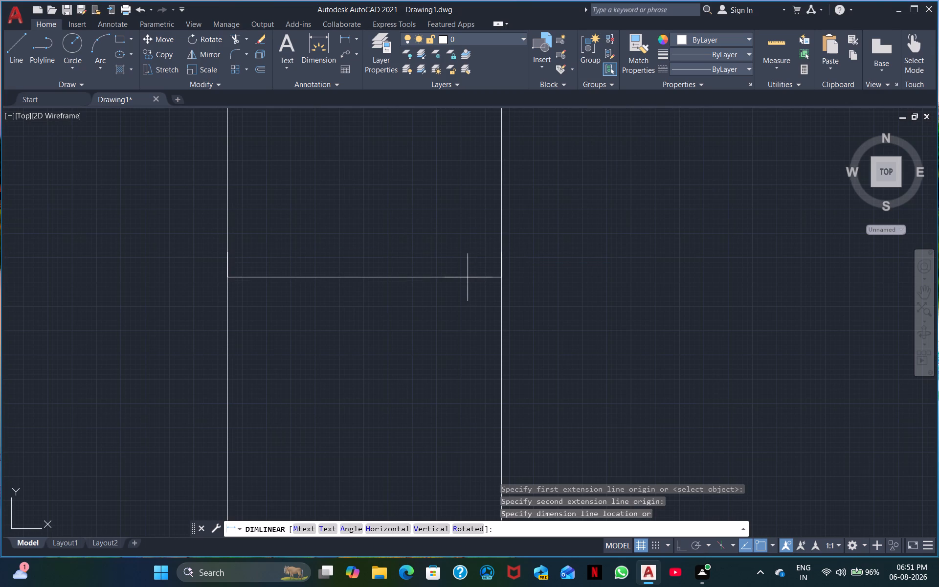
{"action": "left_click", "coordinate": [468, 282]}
Examine the linear dimension and its text between the two vertical construction lines.
{"action": "scroll", "coordinate": [465, 279], "scroll_direction": "up", "scroll_amount": 5}
{"action": "middle_click_drag", "start_coordinate": [346, 257], "coordinate": [350, 264]}
{"action": "scroll", "coordinate": [350, 264], "scroll_direction": "down", "scroll_amount": 1}
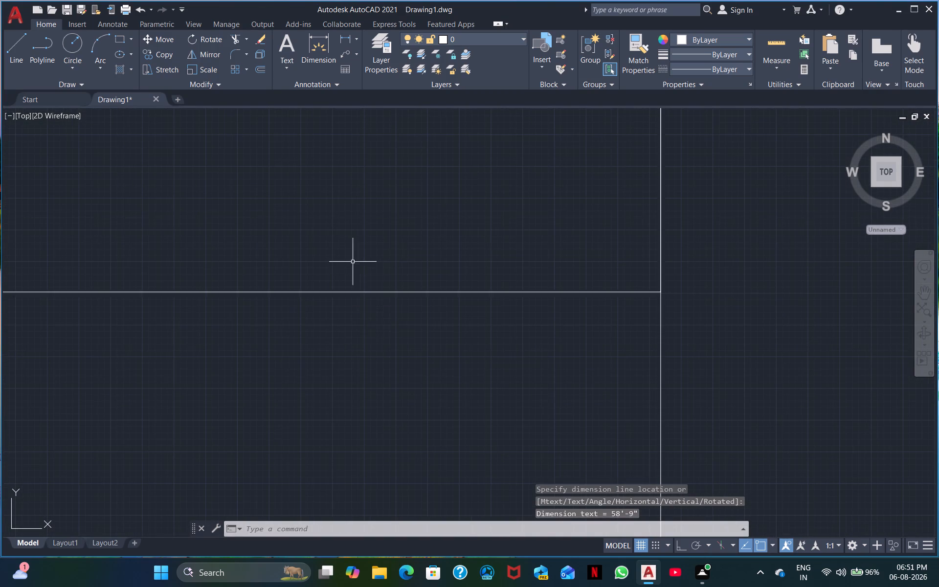
{"action": "left_click_drag", "start_coordinate": [375, 330], "coordinate": [357, 323]}
{"action": "left_click", "coordinate": [226, 229]}
{"action": "scroll", "coordinate": [226, 228], "scroll_direction": "down", "scroll_amount": 3}
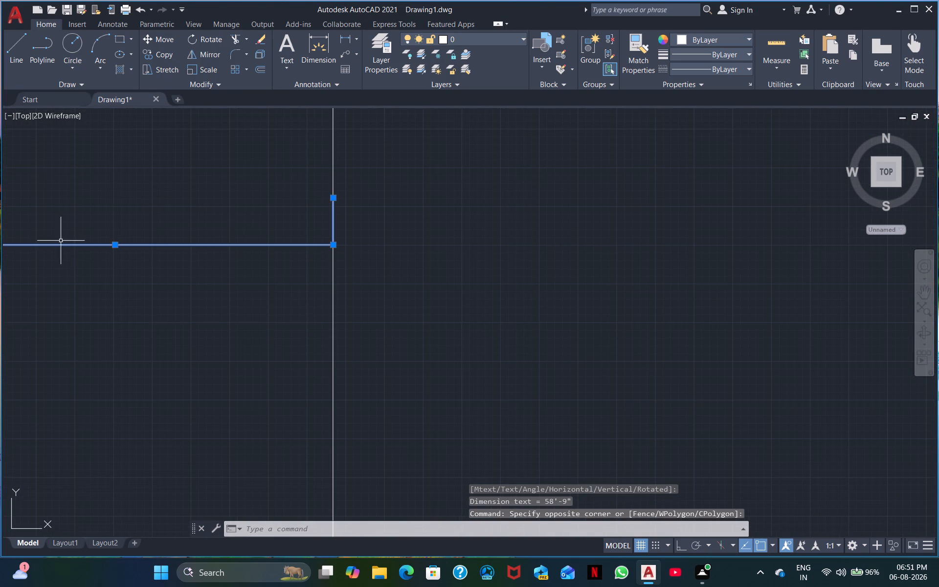
{"action": "middle_click_drag", "start_coordinate": [64, 268], "coordinate": [221, 284]}
{"action": "scroll", "coordinate": [221, 283], "scroll_direction": "up", "scroll_amount": 3}
{"action": "scroll", "coordinate": [408, 208], "scroll_direction": "up", "scroll_amount": 4}
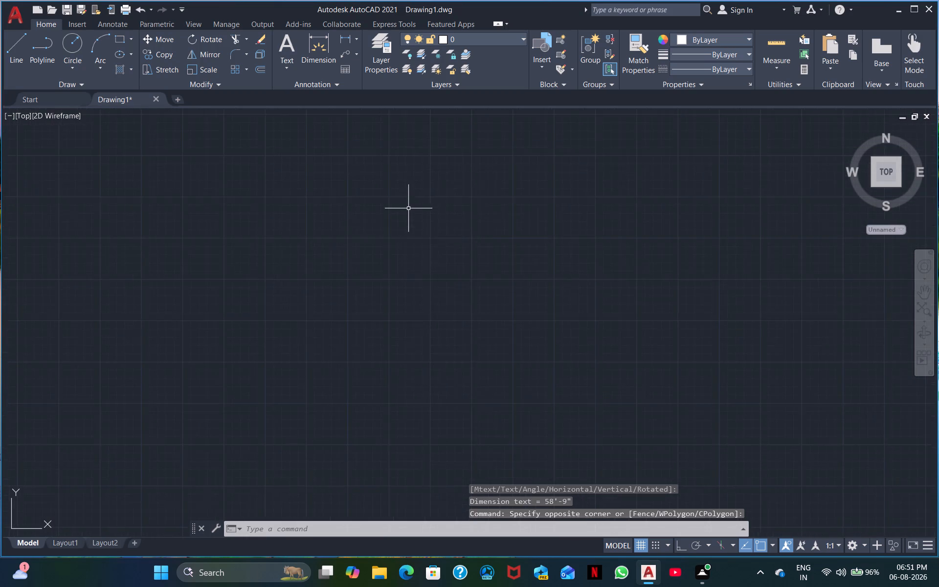
{"action": "scroll", "coordinate": [409, 208], "scroll_direction": "down", "scroll_amount": 8}
{"action": "scroll", "coordinate": [408, 209], "scroll_direction": "up", "scroll_amount": 10}
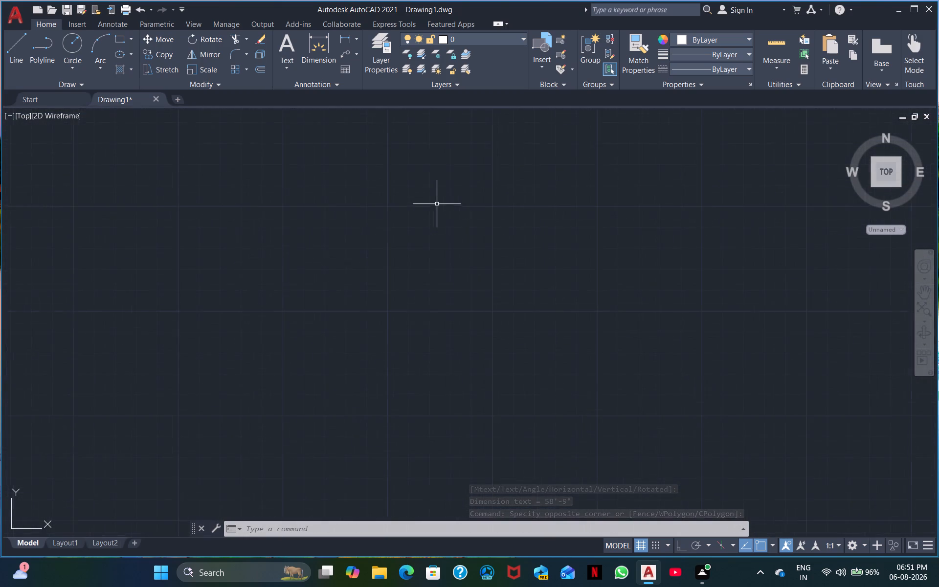
{"action": "middle_click_drag", "start_coordinate": [452, 204], "coordinate": [482, 333]}
{"action": "scroll", "coordinate": [483, 319], "scroll_direction": "down", "scroll_amount": 3}
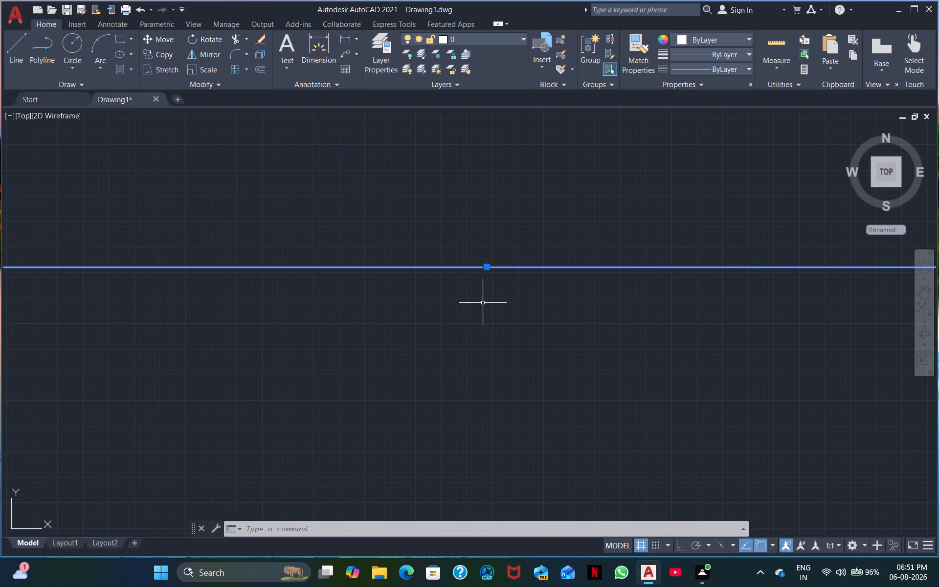
{"action": "key", "text": "Escape"}
{"action": "scroll", "coordinate": [520, 298], "scroll_direction": "up", "scroll_amount": 2}
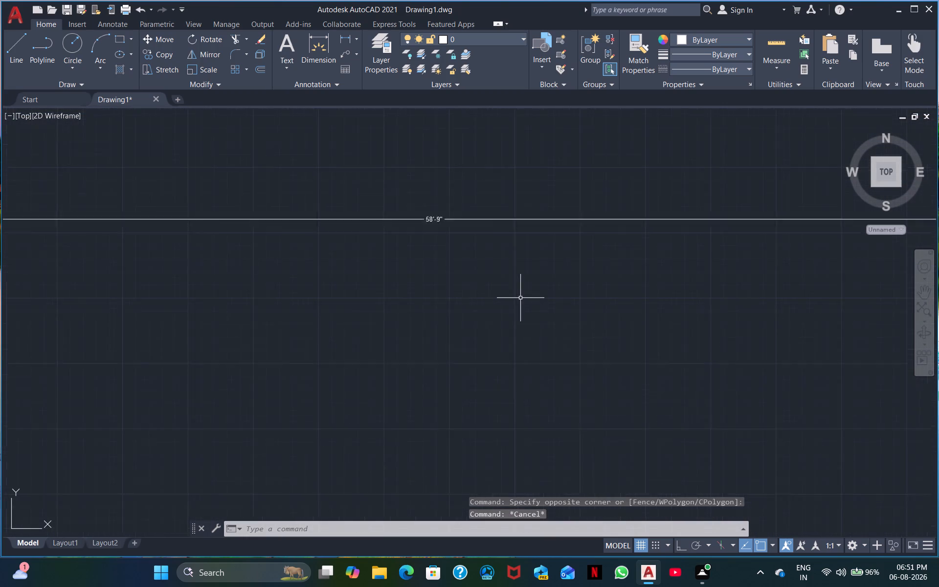
{"action": "scroll", "coordinate": [520, 298], "scroll_direction": "up", "scroll_amount": 2}
{"action": "middle_click_drag", "start_coordinate": [511, 287], "coordinate": [567, 482]}
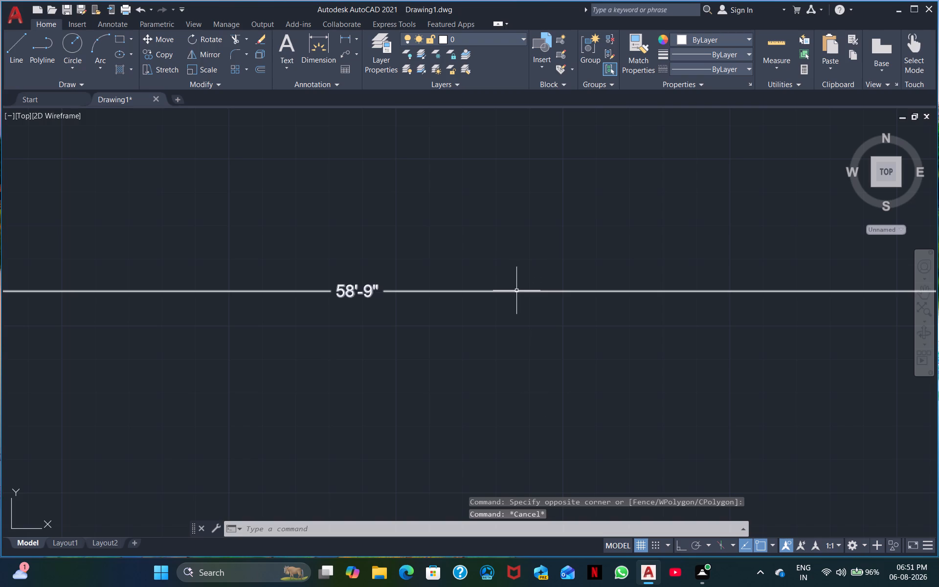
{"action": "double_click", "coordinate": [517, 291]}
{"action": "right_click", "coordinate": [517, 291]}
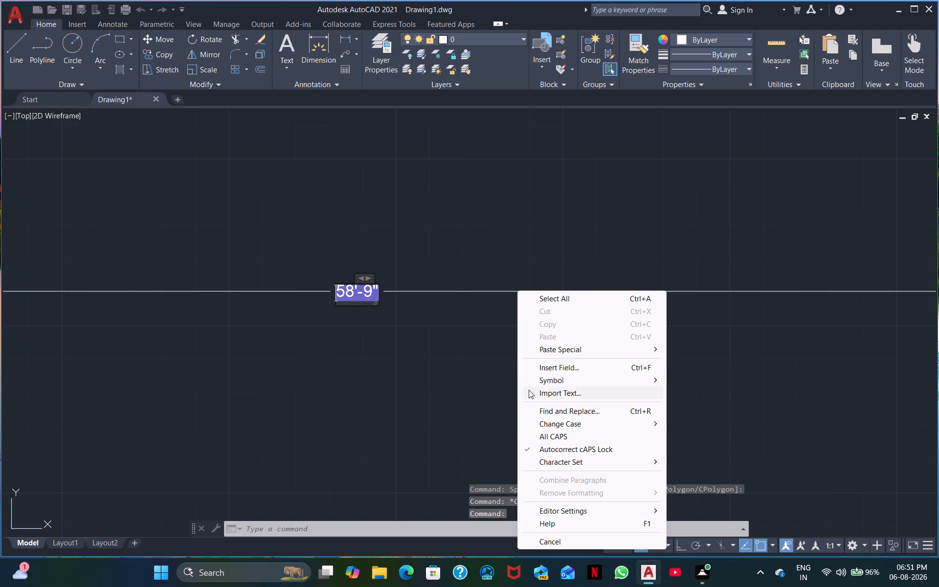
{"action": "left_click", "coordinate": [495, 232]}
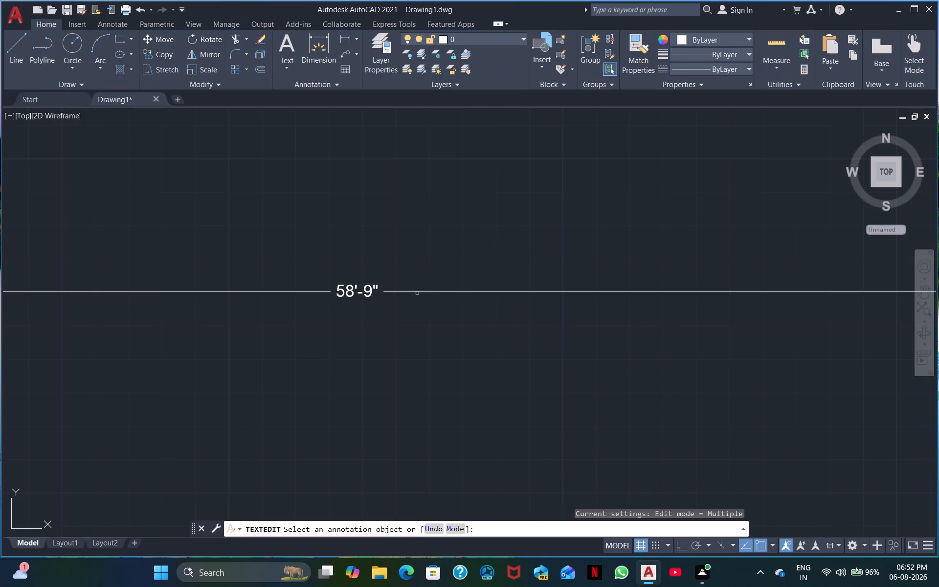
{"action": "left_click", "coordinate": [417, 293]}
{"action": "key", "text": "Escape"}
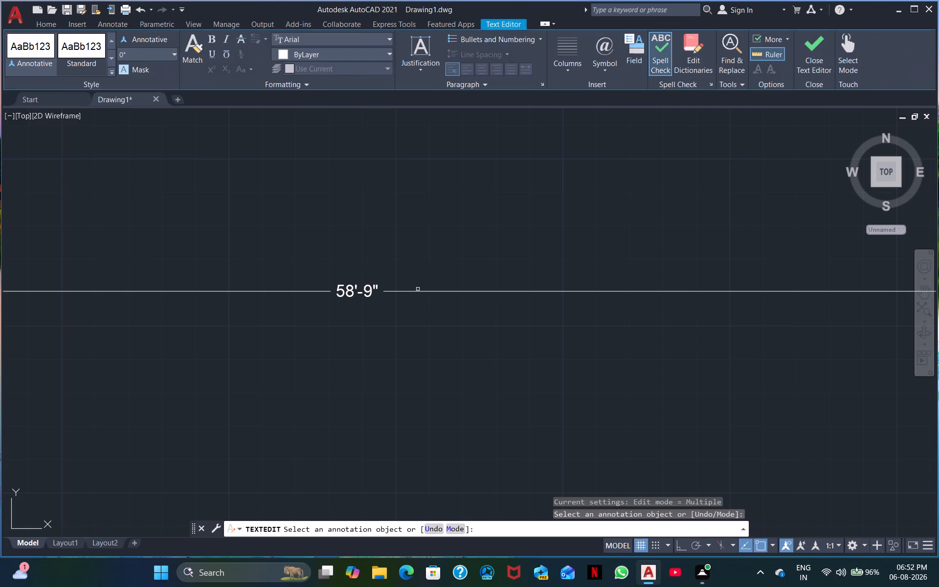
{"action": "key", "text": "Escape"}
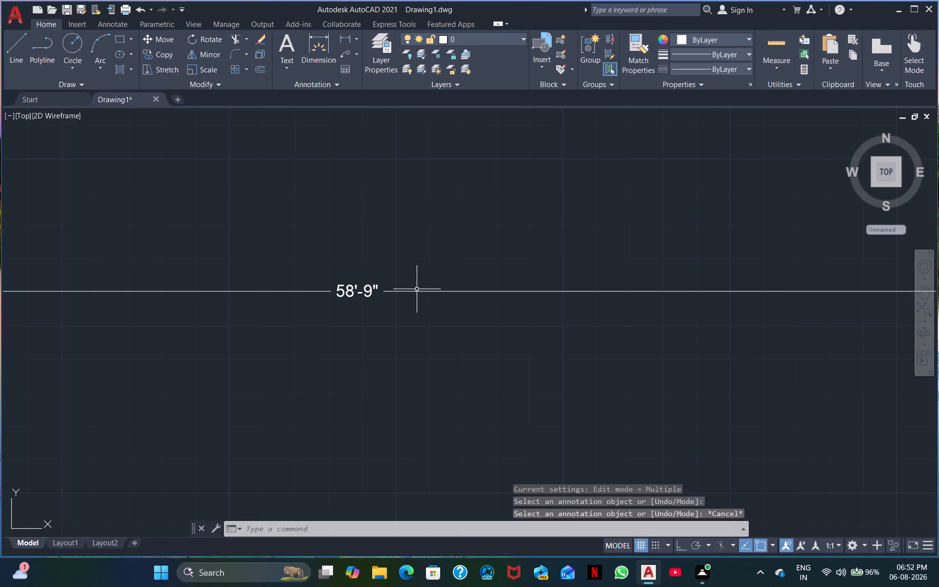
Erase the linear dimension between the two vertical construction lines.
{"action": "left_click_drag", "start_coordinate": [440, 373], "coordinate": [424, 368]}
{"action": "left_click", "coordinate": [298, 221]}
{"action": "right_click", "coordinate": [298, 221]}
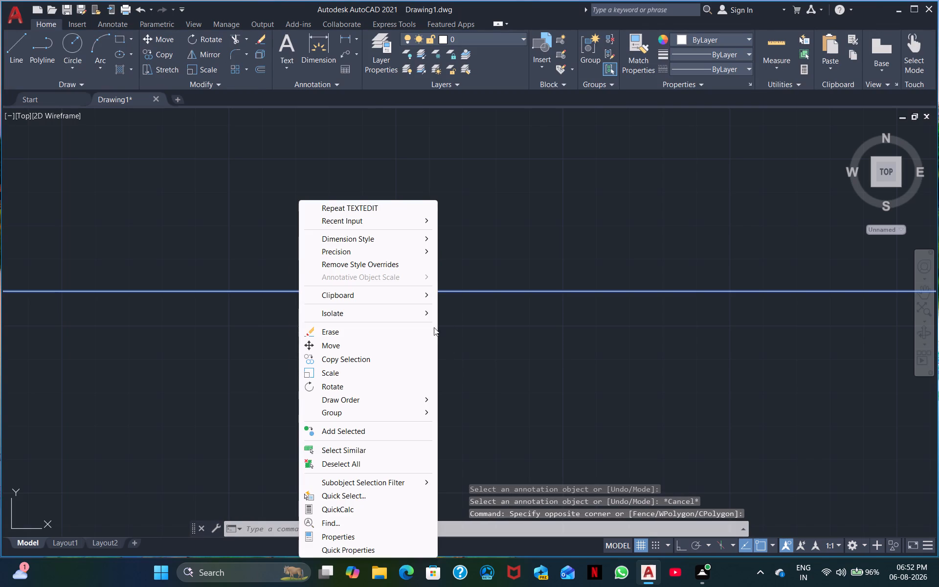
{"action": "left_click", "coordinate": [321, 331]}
Examine the two vertical construction lines and the area between them.
{"action": "scroll", "coordinate": [322, 324], "scroll_direction": "down", "scroll_amount": 5}
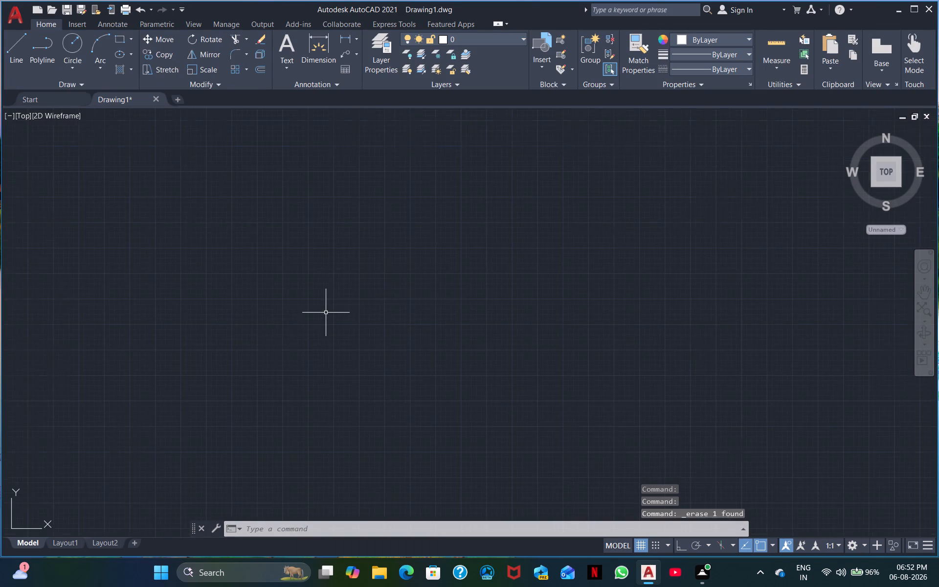
{"action": "scroll", "coordinate": [326, 312], "scroll_direction": "down", "scroll_amount": 7}
{"action": "scroll", "coordinate": [328, 306], "scroll_direction": "up", "scroll_amount": 2}
{"action": "middle_click_drag", "start_coordinate": [326, 306], "coordinate": [606, 279]}
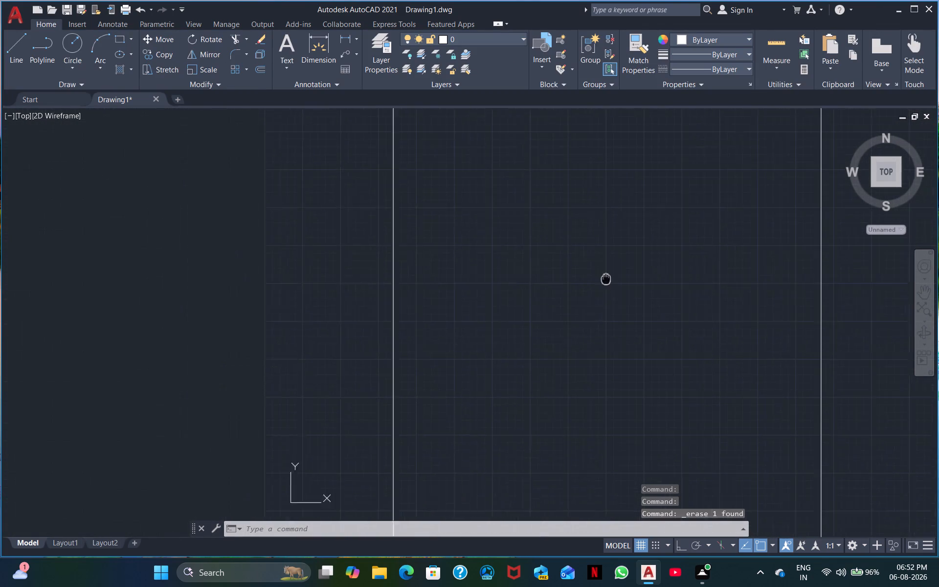
{"action": "middle_click_drag", "start_coordinate": [606, 279], "coordinate": [609, 273]}
{"action": "middle_click_drag", "start_coordinate": [564, 220], "coordinate": [274, 245]}
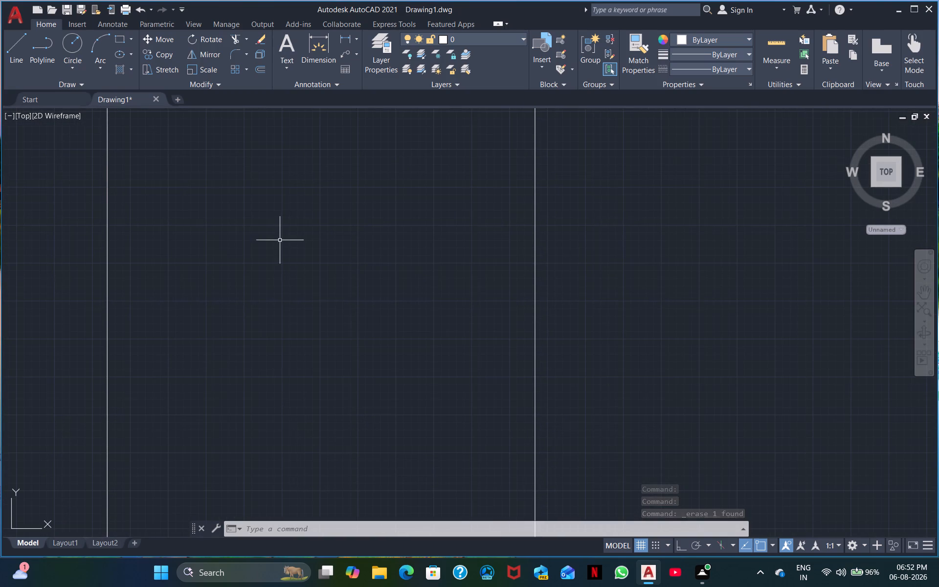
{"action": "scroll", "coordinate": [388, 249], "scroll_direction": "up", "scroll_amount": 1}
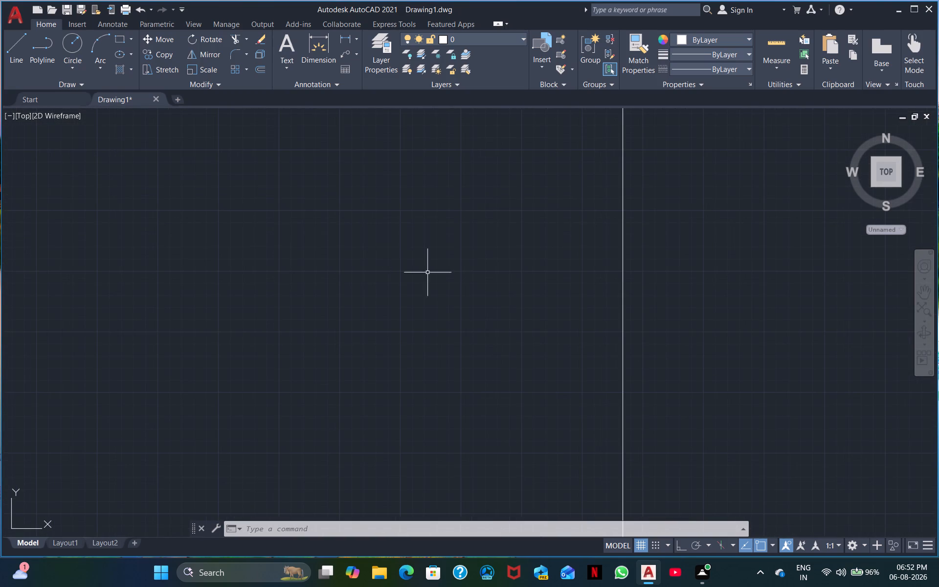
{"action": "scroll", "coordinate": [498, 316], "scroll_direction": "down", "scroll_amount": 1}
{"action": "middle_click_drag", "start_coordinate": [498, 316], "coordinate": [530, 293]}
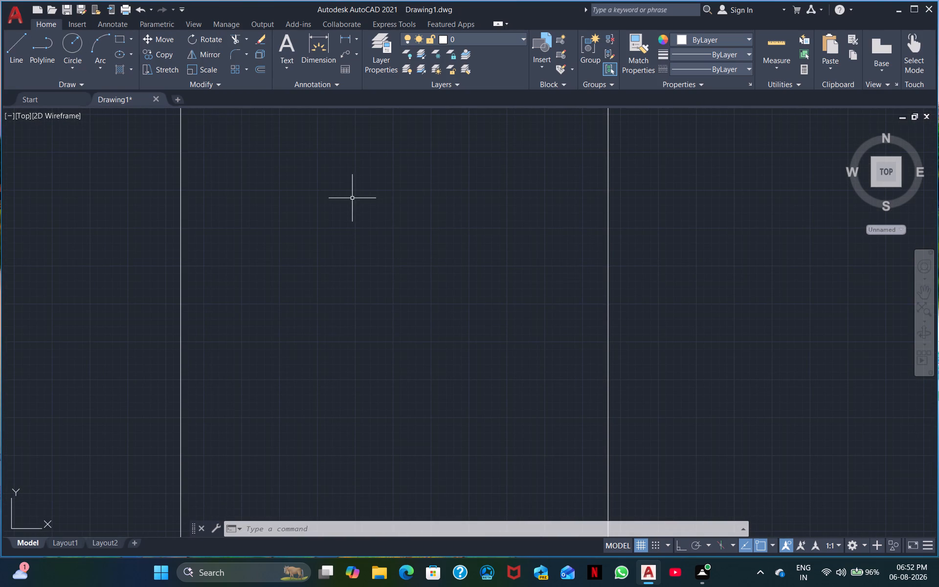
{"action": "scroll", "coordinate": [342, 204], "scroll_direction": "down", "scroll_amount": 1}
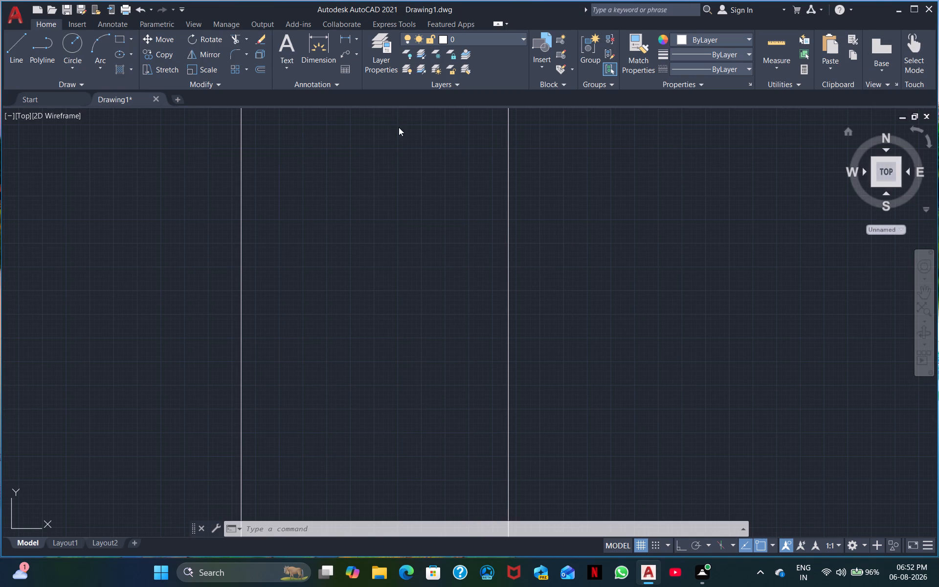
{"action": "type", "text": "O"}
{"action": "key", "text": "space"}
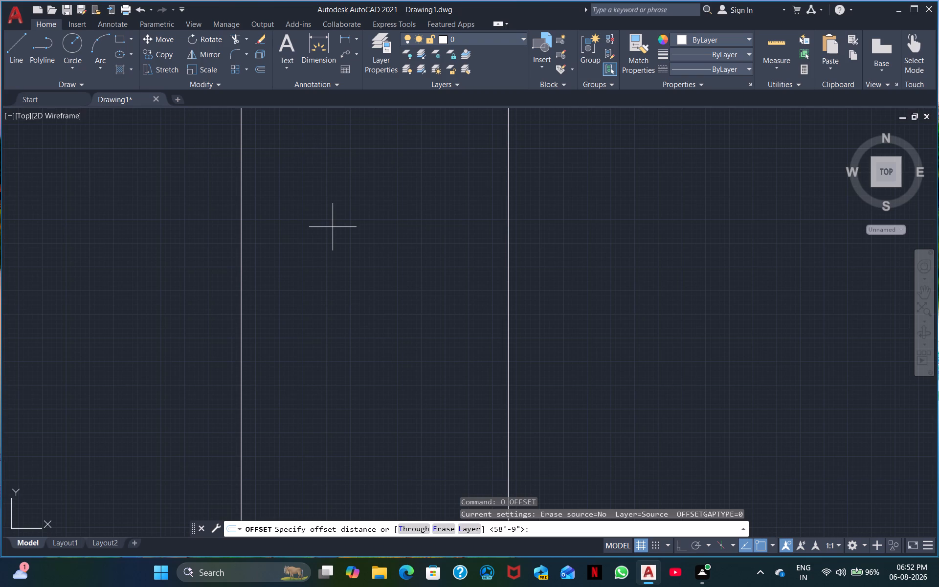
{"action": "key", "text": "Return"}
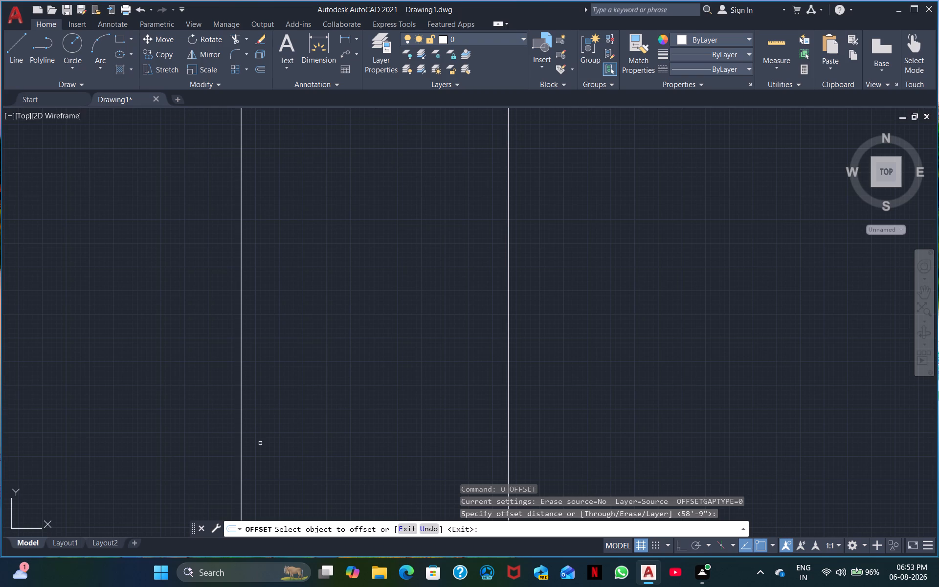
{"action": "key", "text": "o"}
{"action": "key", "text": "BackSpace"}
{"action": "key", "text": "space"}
Offset each of the two vertical construction lines 9" inward, toward the space between them.
{"action": "key", "text": "space"}
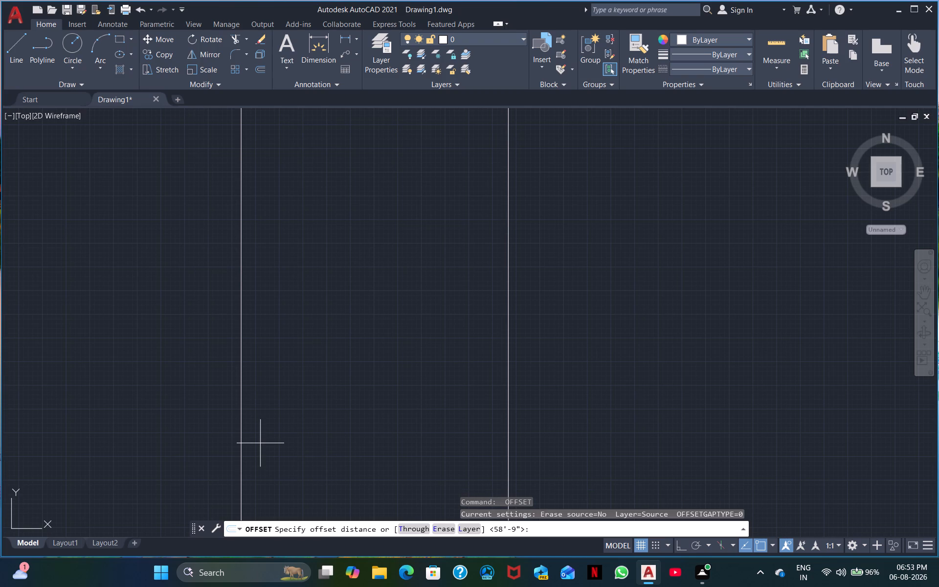
{"action": "key", "text": "6"}
{"action": "key", "text": "BackSpace"}
{"action": "key", "text": "9"}
{"action": "key", "text": "shift+quotedbl"}
{"action": "key", "text": "Return"}
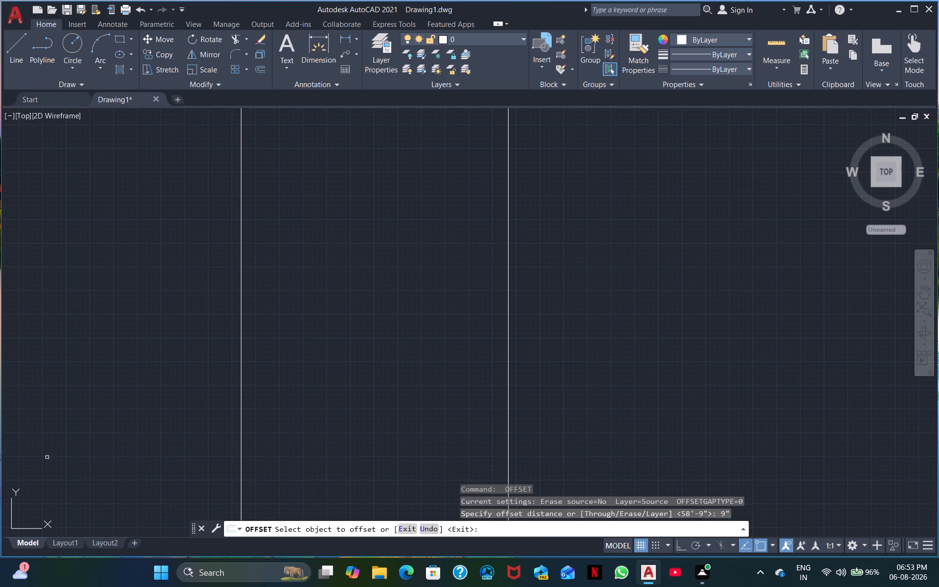
{"action": "left_click", "coordinate": [241, 457]}
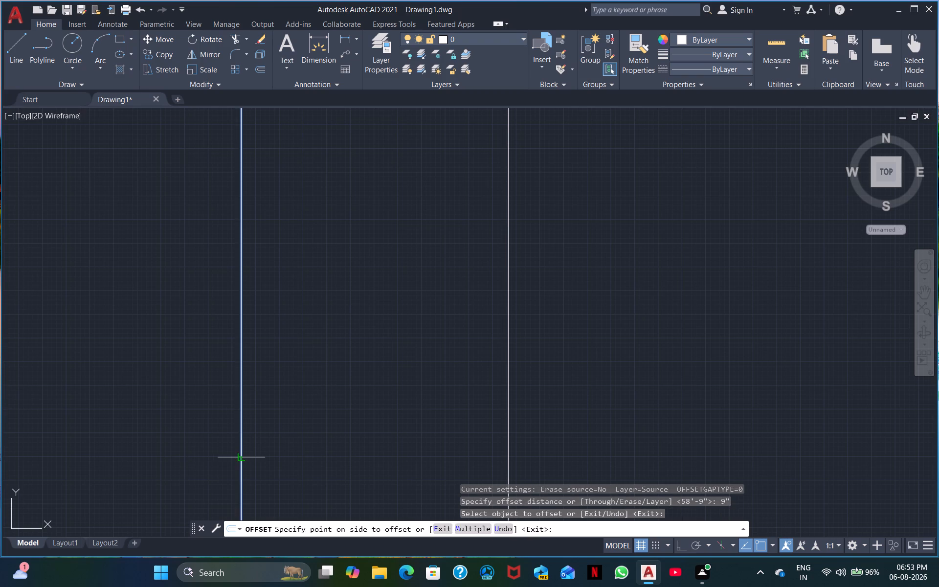
{"action": "left_click", "coordinate": [250, 453]}
{"action": "middle_click_drag", "start_coordinate": [275, 444], "coordinate": [225, 459]}
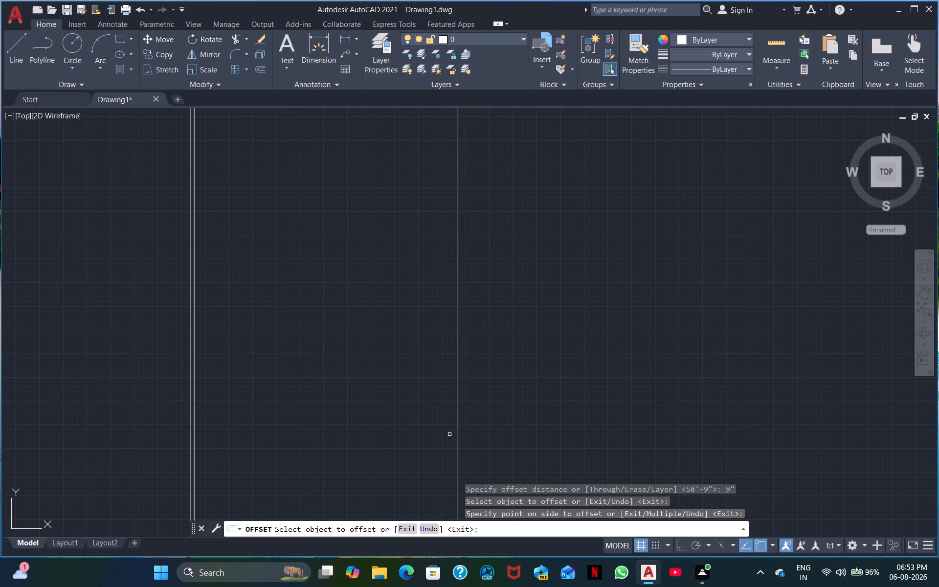
{"action": "left_click_drag", "start_coordinate": [457, 434], "coordinate": [448, 439]}
{"action": "left_click", "coordinate": [430, 448]}
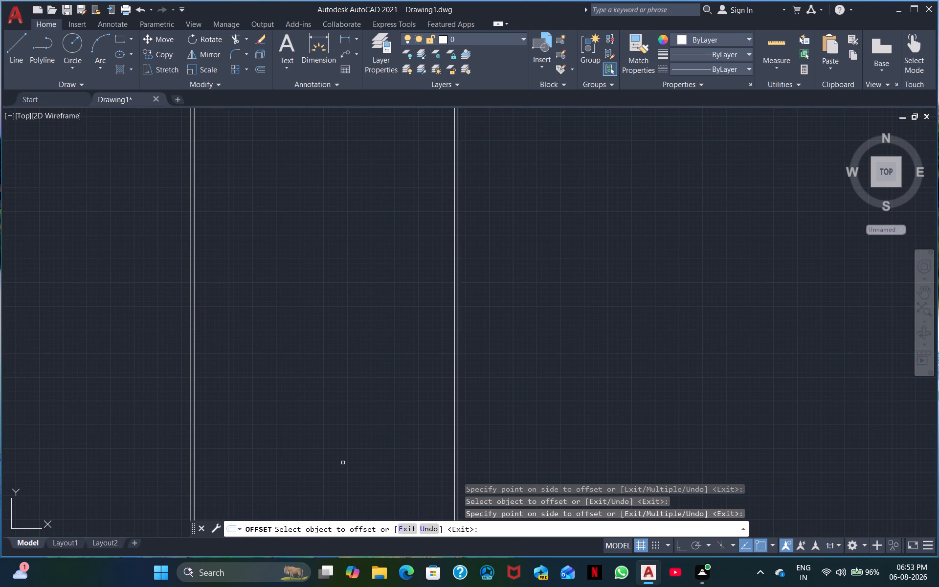
{"action": "key", "text": "Escape"}
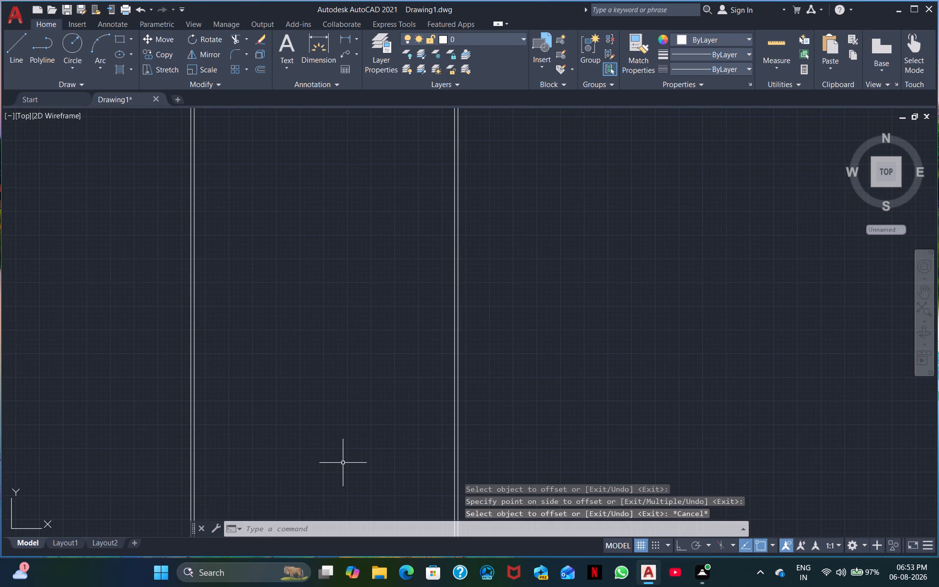
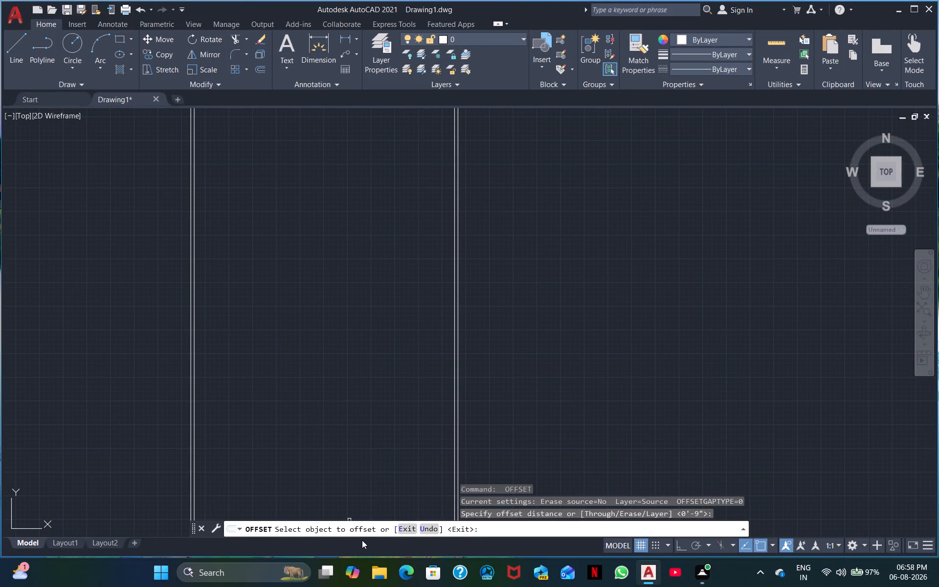
Draw a horizontal construction line across the vertical construction lines, near their upper visible part.
{"action": "key", "text": "Escape"}
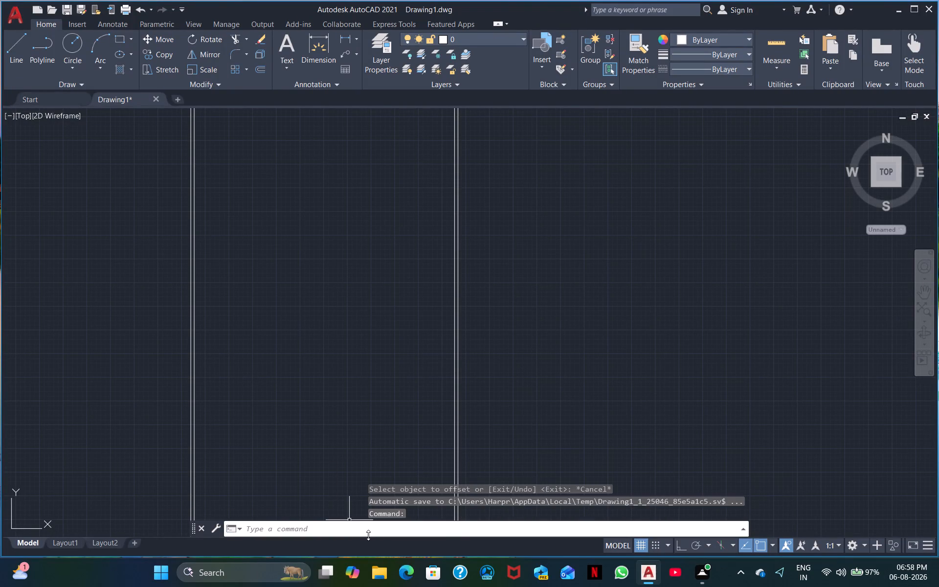
{"action": "key", "text": "x"}
{"action": "key", "text": "l"}
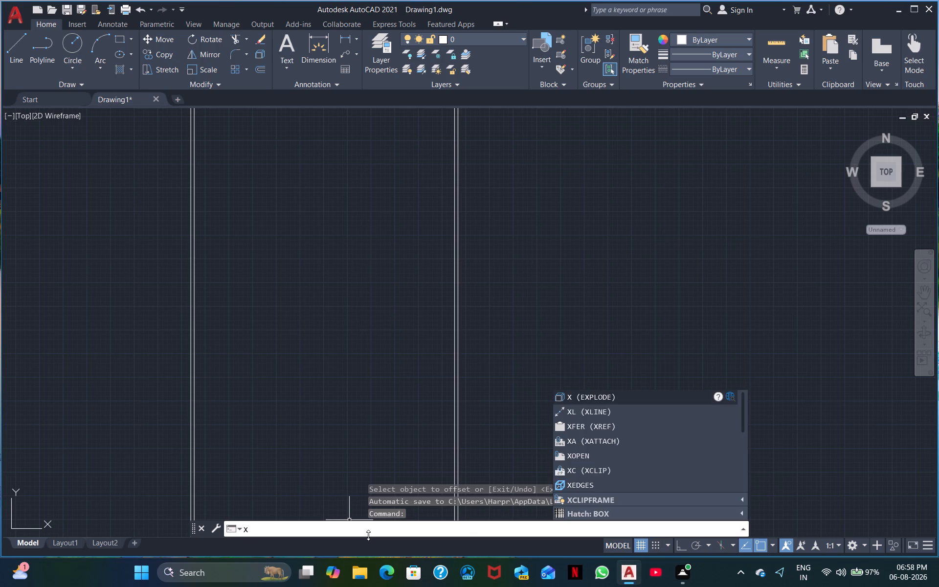
{"action": "key", "text": "space"}
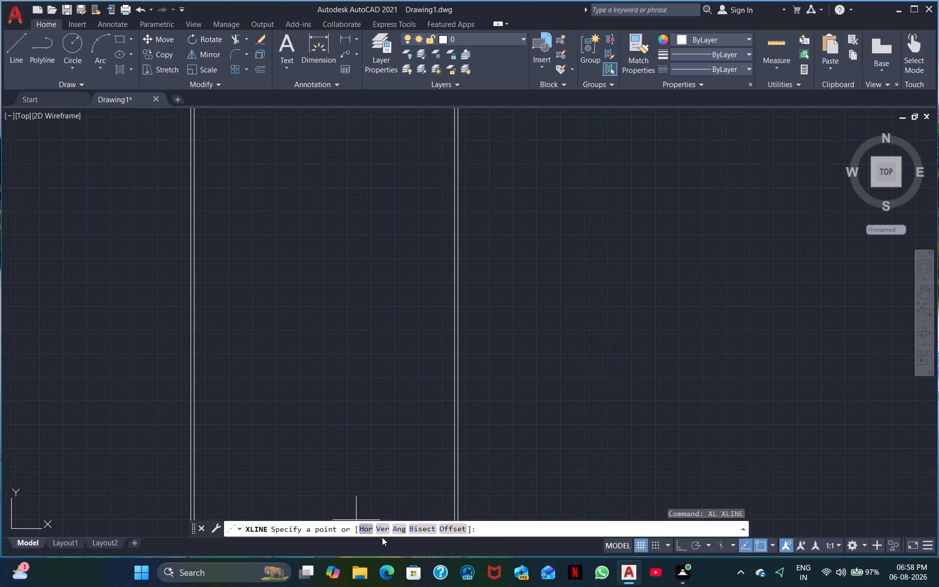
{"action": "left_click", "coordinate": [372, 528]}
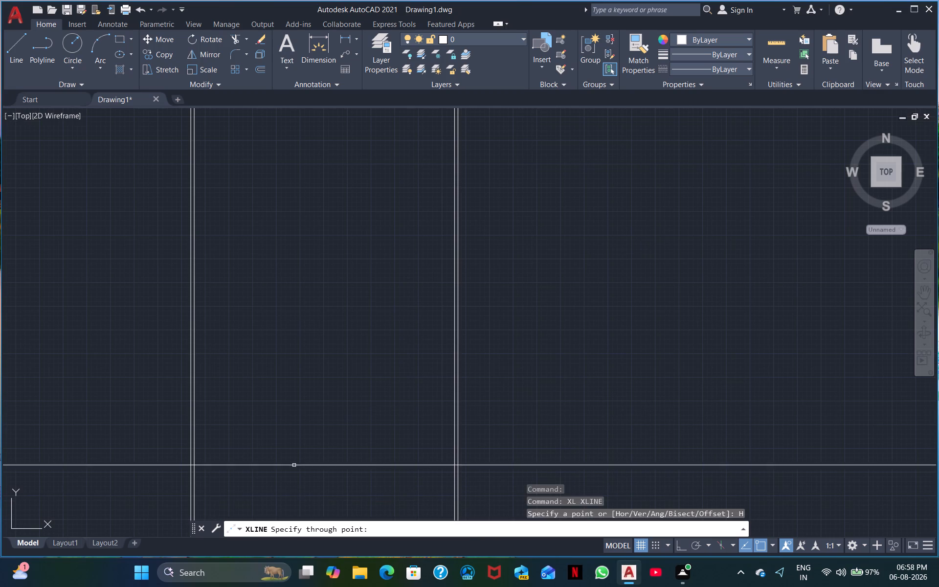
{"action": "left_click", "coordinate": [339, 157]}
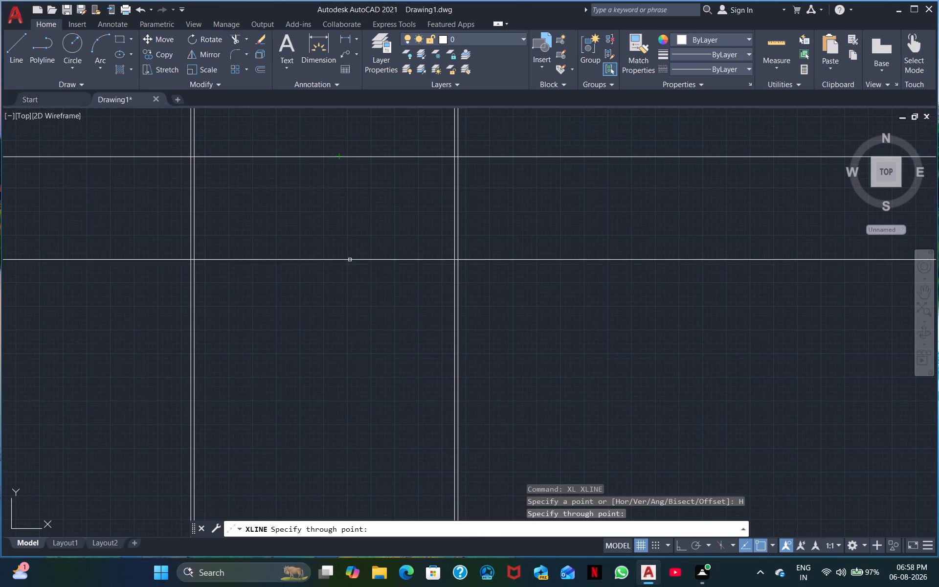
{"action": "key", "text": "Escape"}
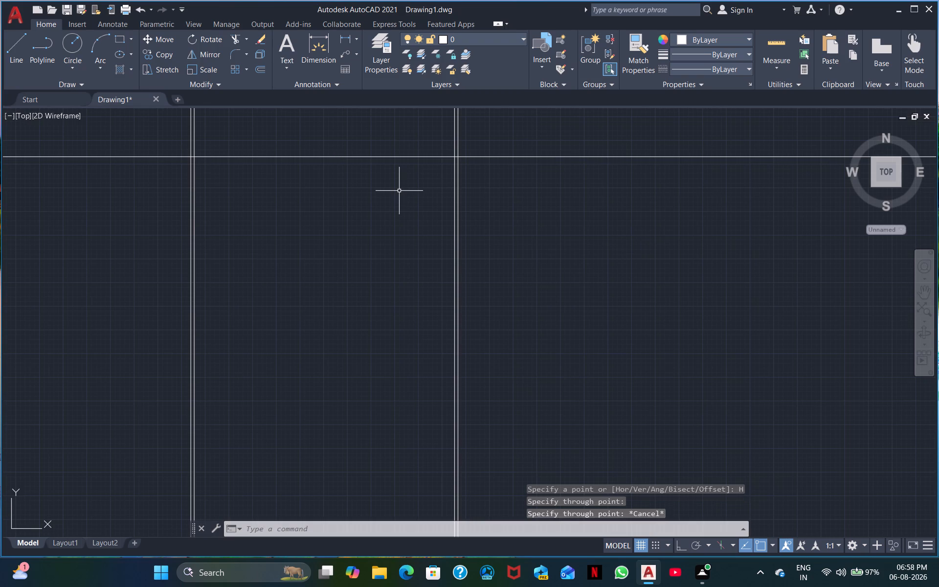
Offset the horizontal construction line 9" downward to form the top wall.
{"action": "type", "text": "O"}
{"action": "key", "text": "space"}
{"action": "key", "text": "Return"}
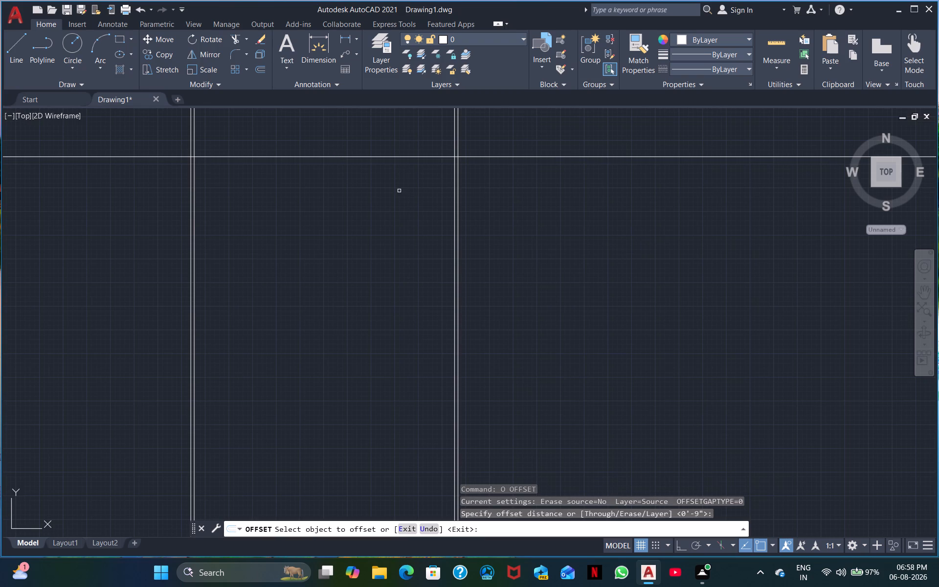
{"action": "key", "text": "space"}
{"action": "key", "text": "space"}
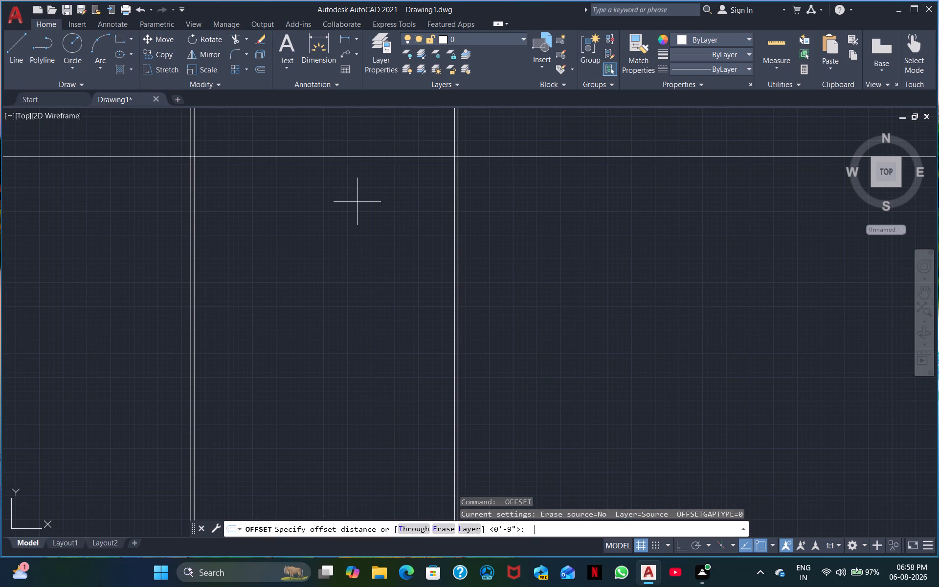
{"action": "key", "text": "space"}
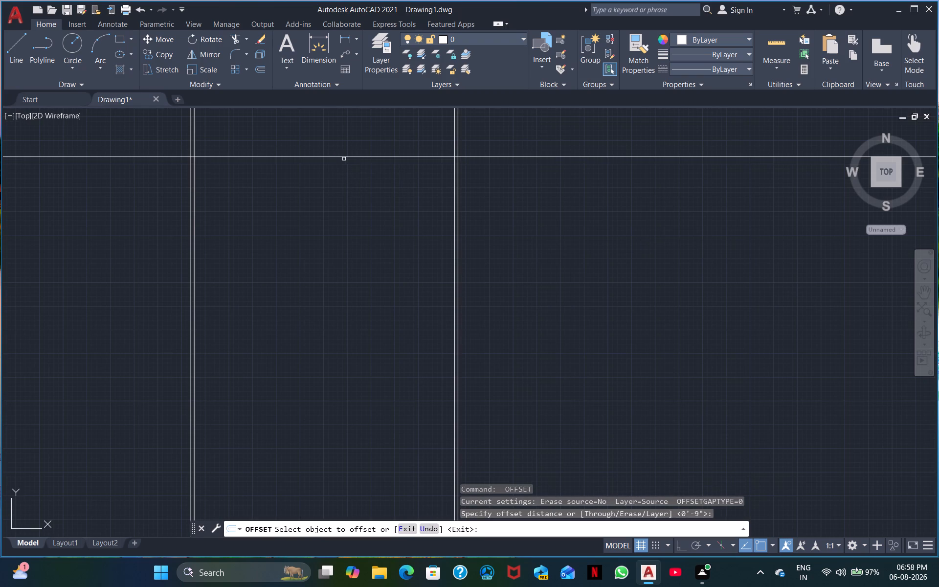
{"action": "left_click", "coordinate": [344, 157]}
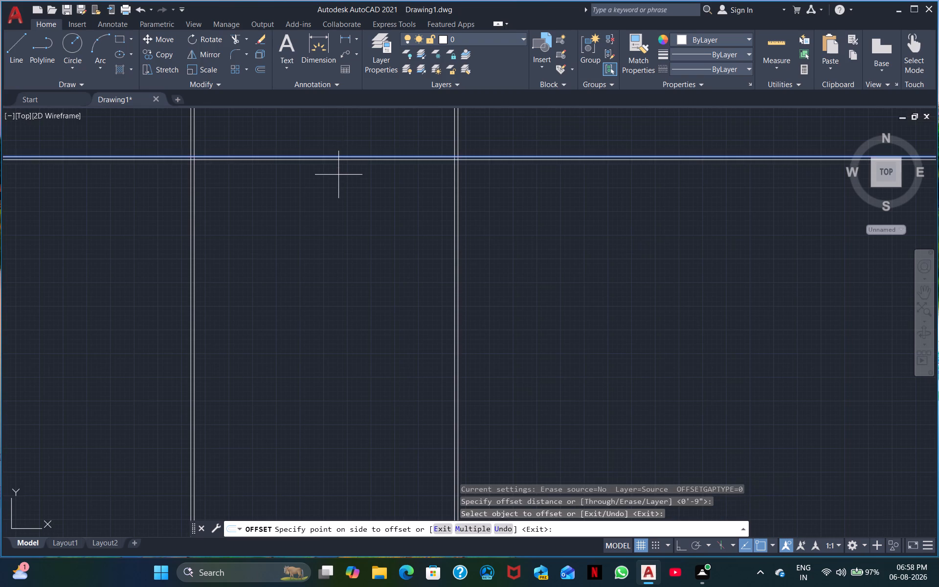
{"action": "left_click", "coordinate": [338, 175]}
{"action": "right_click", "coordinate": [345, 256]}
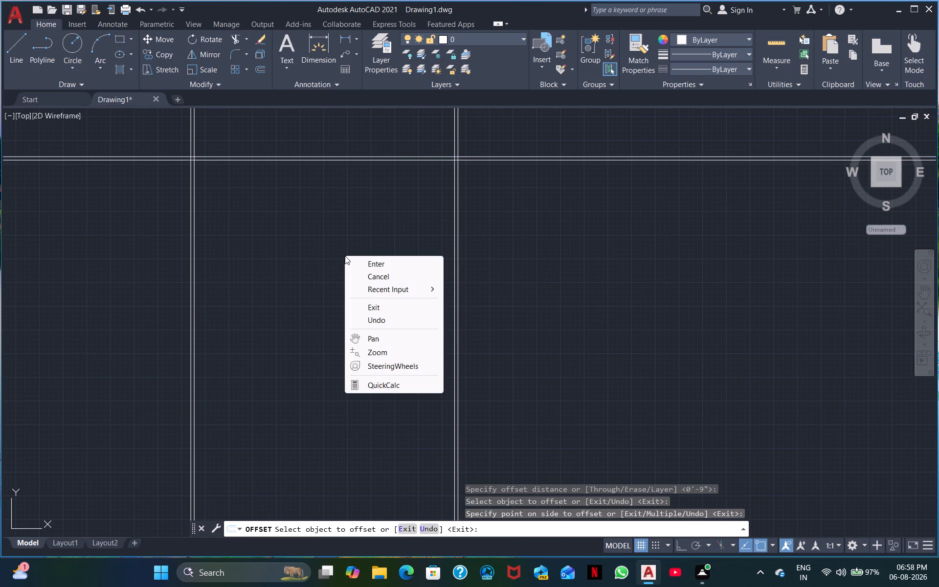
{"action": "left_click", "coordinate": [364, 263]}
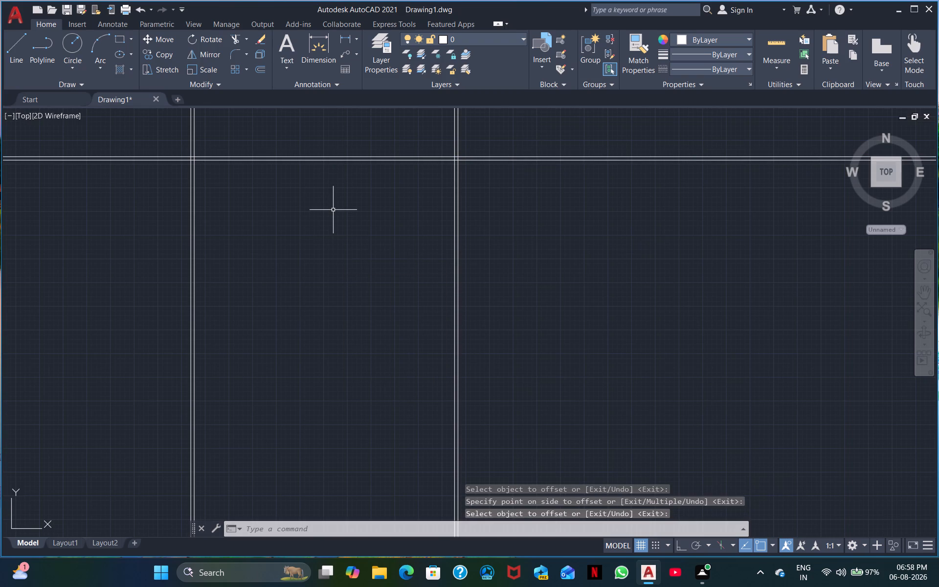
{"action": "key", "text": "Escape"}
Trim all four vertical construction lines where they extend above the upper horizontal line.
{"action": "middle_click_drag", "start_coordinate": [336, 228], "coordinate": [335, 286]}
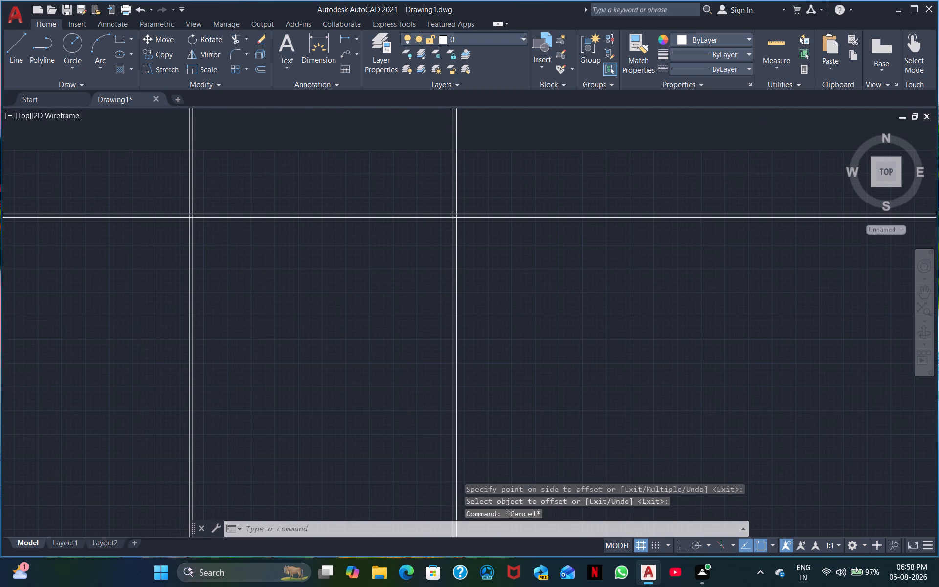
{"action": "scroll", "coordinate": [335, 287], "scroll_direction": "down", "scroll_amount": 2}
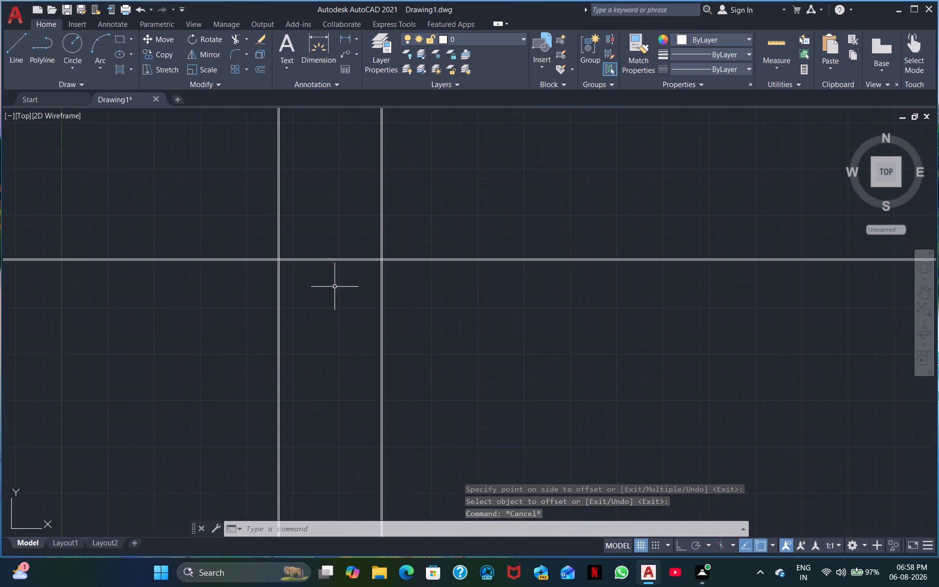
{"action": "scroll", "coordinate": [335, 287], "scroll_direction": "up", "scroll_amount": 3}
{"action": "middle_click_drag", "start_coordinate": [335, 287], "coordinate": [429, 392]}
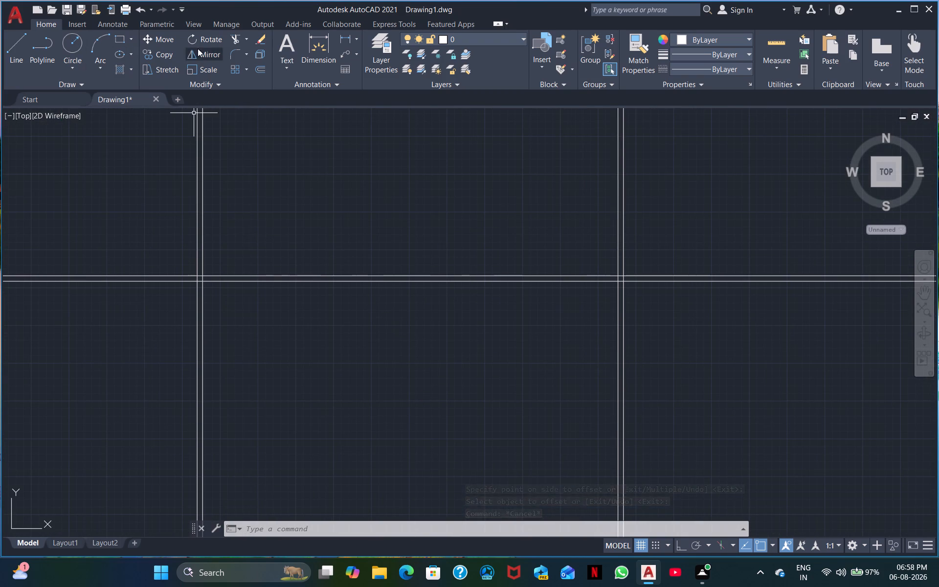
{"action": "left_click", "coordinate": [230, 36]}
{"action": "left_click_drag", "start_coordinate": [126, 178], "coordinate": [128, 178]}
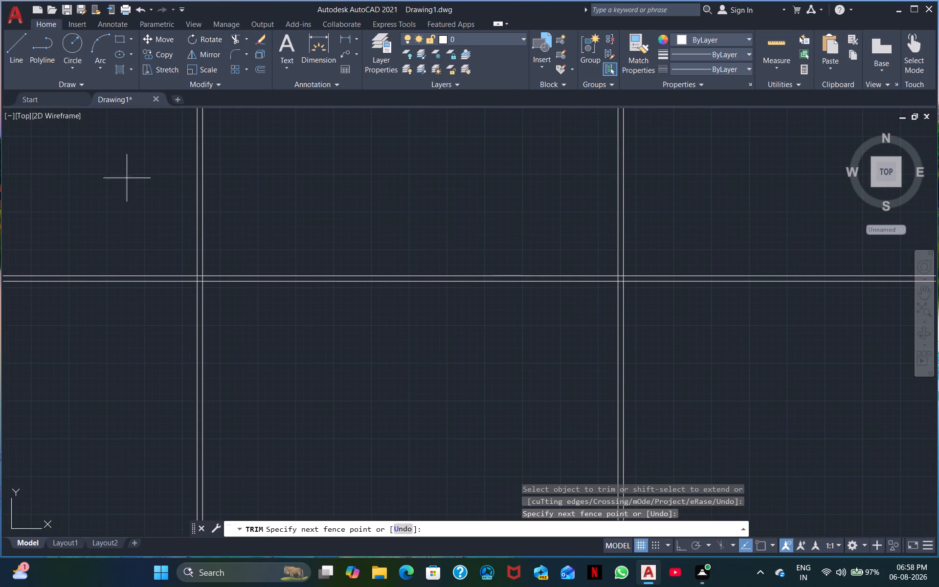
{"action": "left_click_drag", "start_coordinate": [128, 178], "coordinate": [718, 193]}
Trim both horizontal construction lines where they extend beyond the outer vertical lines on the left and right sides.
{"action": "left_click_drag", "start_coordinate": [116, 185], "coordinate": [116, 195]}
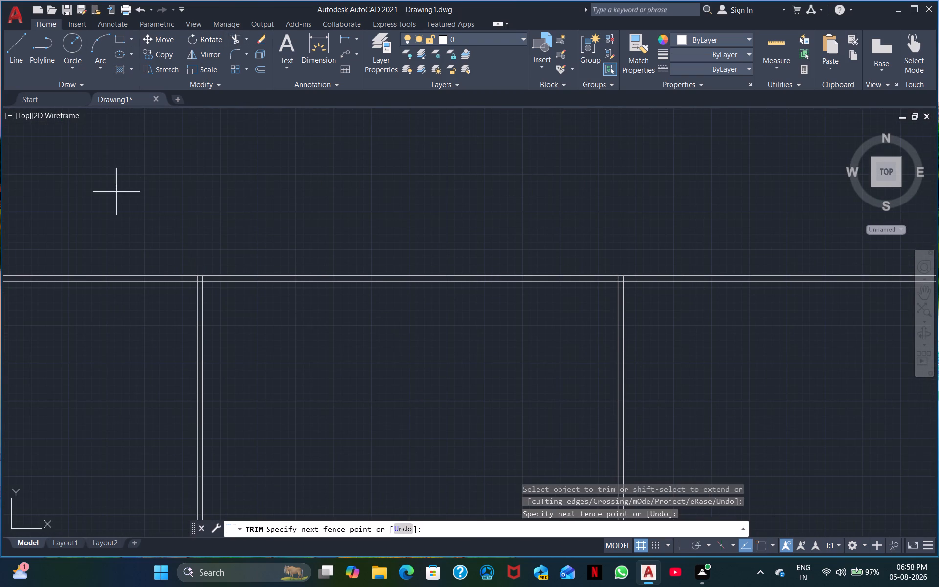
{"action": "left_click_drag", "start_coordinate": [116, 195], "coordinate": [90, 337]}
{"action": "left_click_drag", "start_coordinate": [754, 224], "coordinate": [756, 289]}
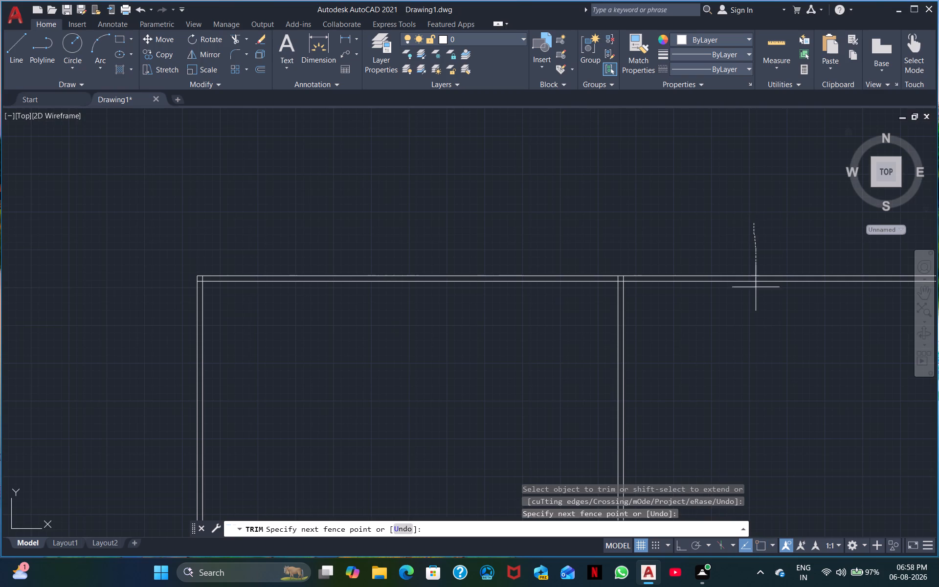
{"action": "left_click_drag", "start_coordinate": [756, 289], "coordinate": [759, 330]}
{"action": "middle_click_drag", "start_coordinate": [750, 337], "coordinate": [822, 292]}
{"action": "scroll", "coordinate": [827, 288], "scroll_direction": "up", "scroll_amount": 2}
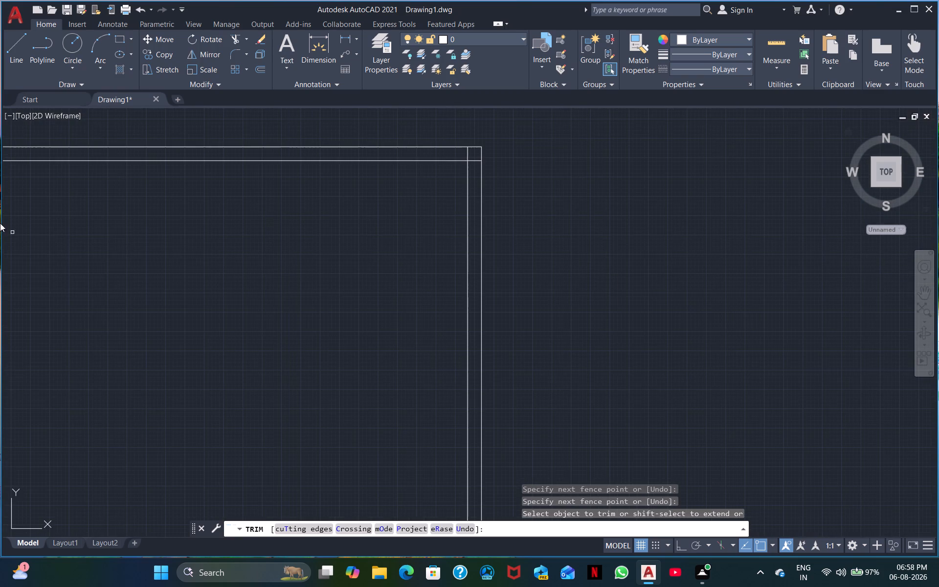
{"action": "middle_click_drag", "start_coordinate": [91, 239], "coordinate": [778, 272]}
{"action": "middle_click_drag", "start_coordinate": [348, 272], "coordinate": [410, 218]}
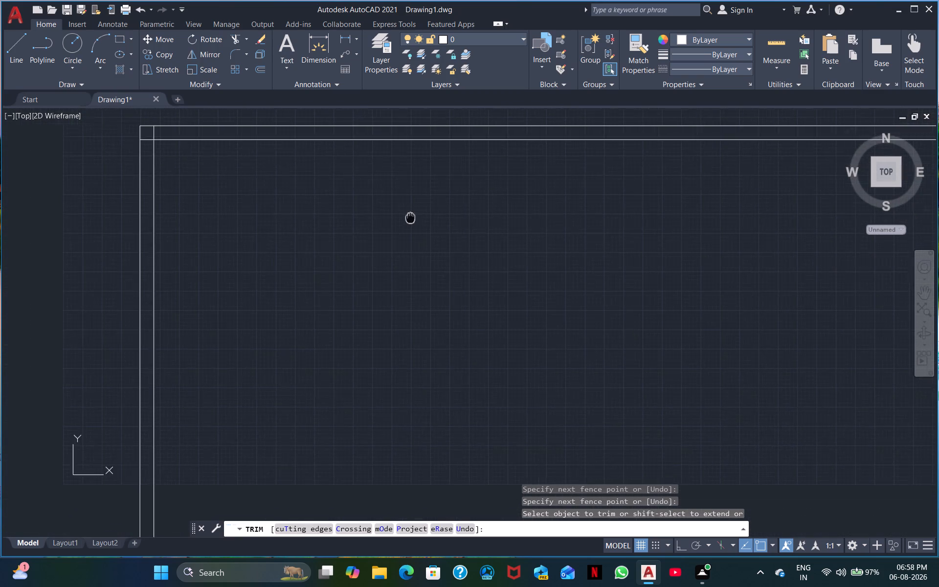
{"action": "middle_click_drag", "start_coordinate": [410, 218], "coordinate": [333, 237]}
{"action": "key", "text": "Escape"}
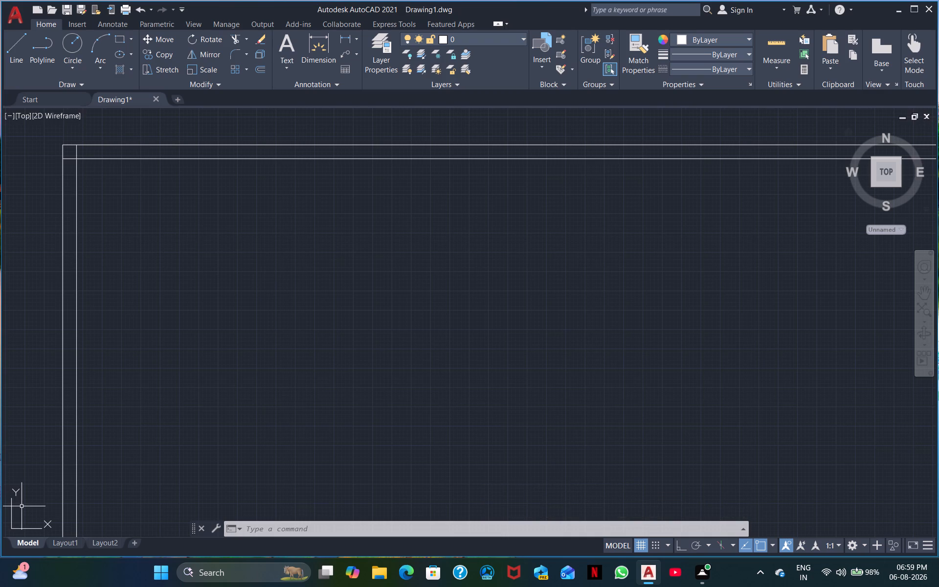
{"action": "key", "text": "space"}
{"action": "key", "text": "Escape"}
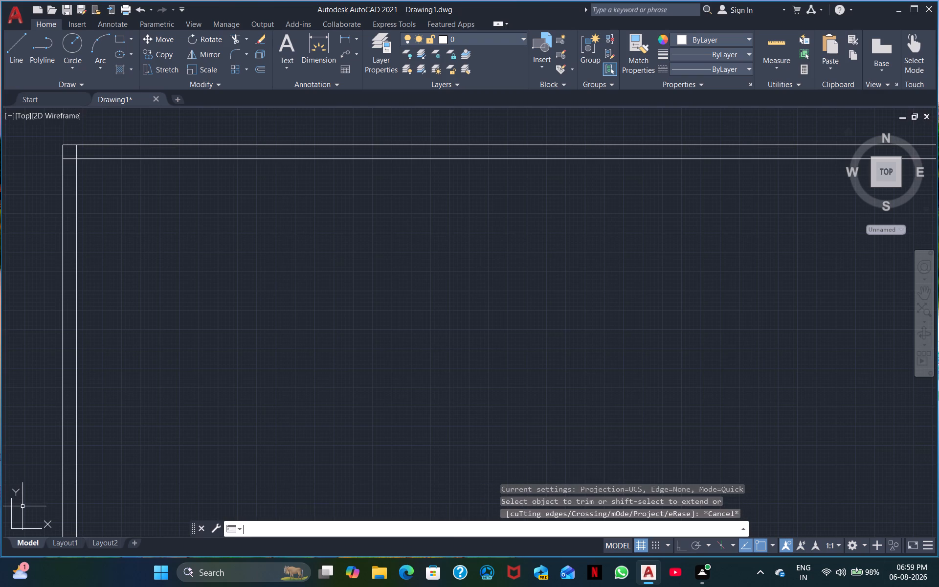
Offset the left wall's inner vertical line 12' to the right, into the plan.
{"action": "type", "text": "O"}
{"action": "key", "text": "space"}
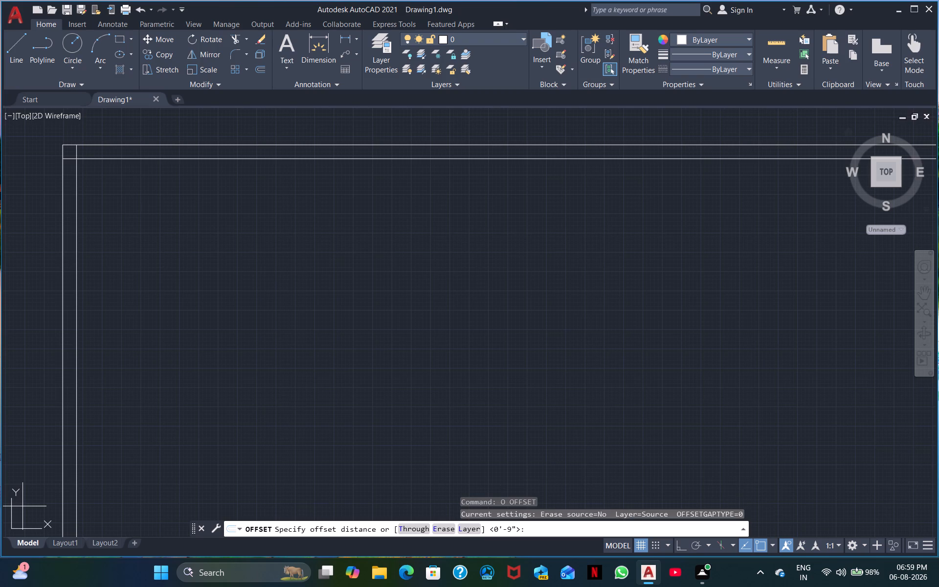
{"action": "type", "text": "12"}
{"action": "key", "text": "apostrophe"}
{"action": "key", "text": "space"}
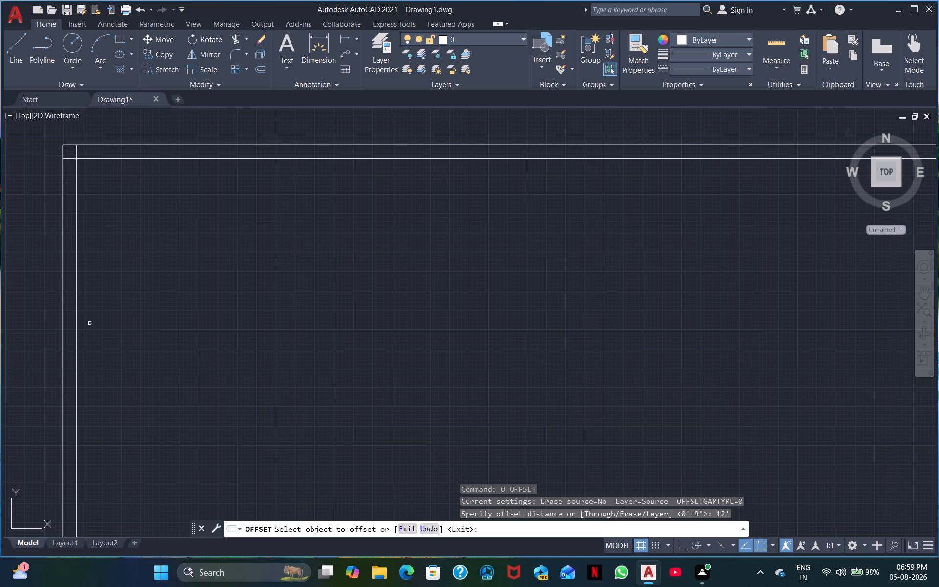
{"action": "left_click", "coordinate": [77, 336]}
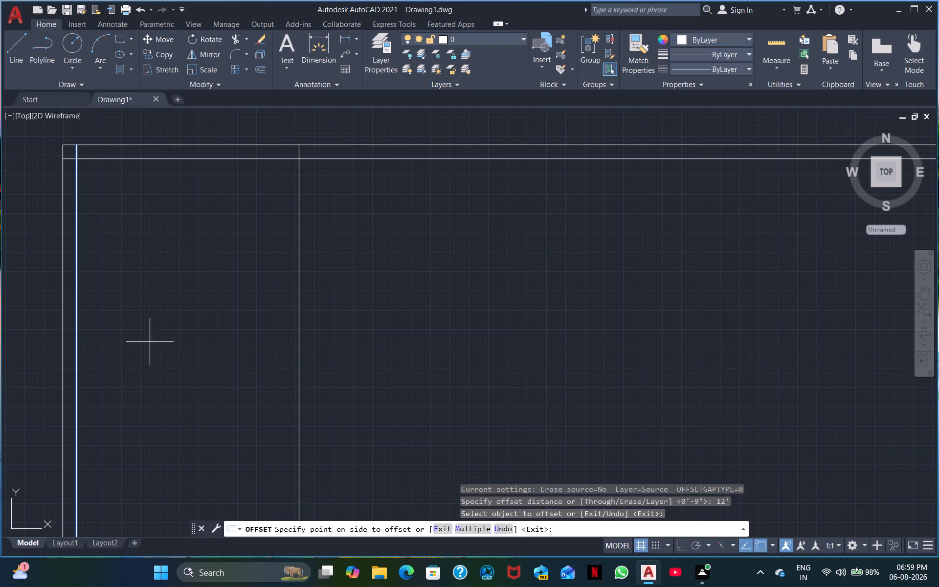
{"action": "left_click", "coordinate": [161, 339]}
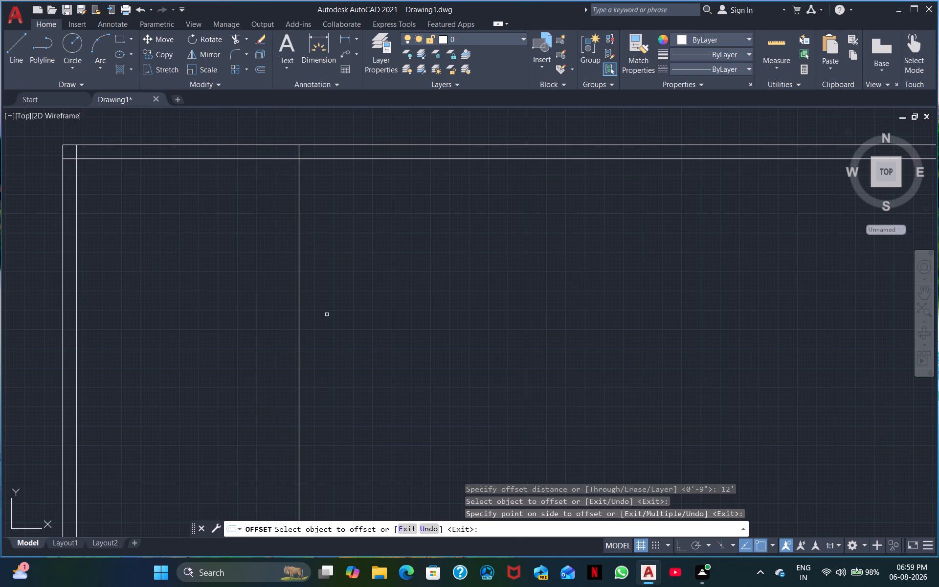
{"action": "key", "text": "space"}
Offset the new interior vertical line 9" to the right to give the partition wall its thickness.
{"action": "key", "text": "space"}
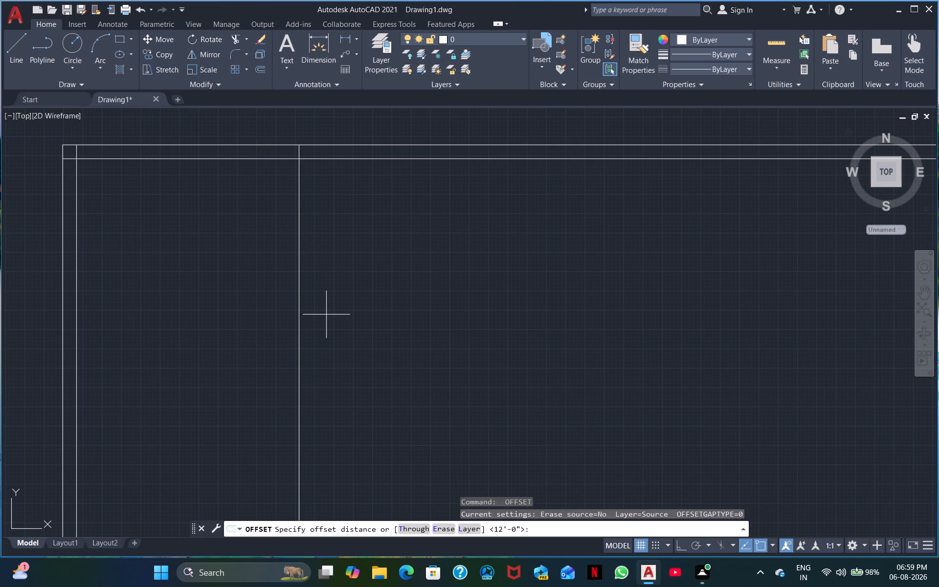
{"action": "type", "text": "9\""}
{"action": "key", "text": "Return"}
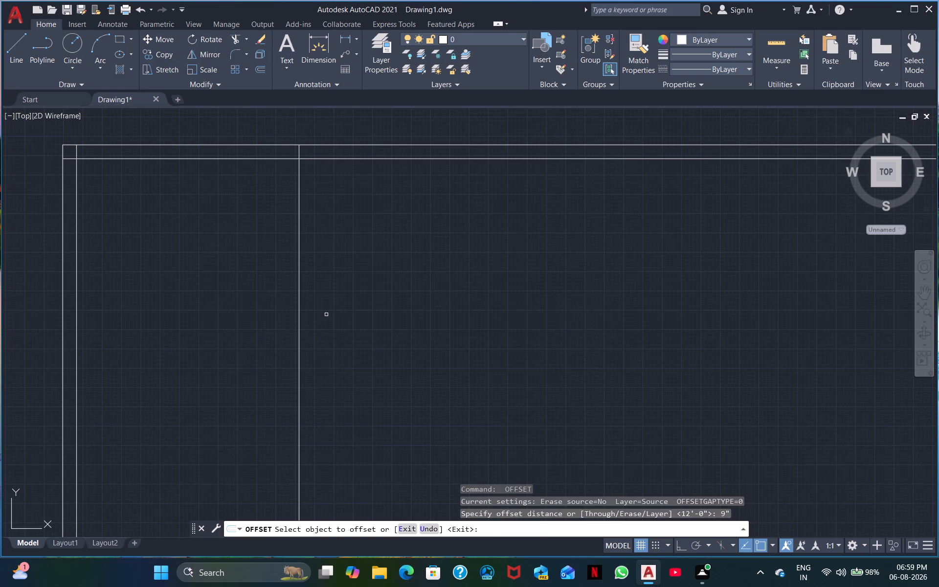
{"action": "left_click", "coordinate": [299, 349]}
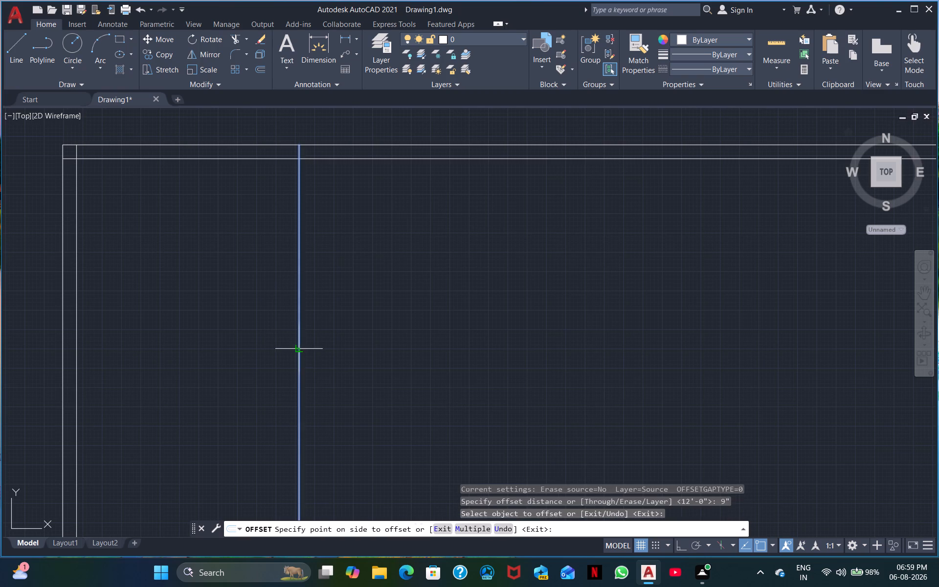
{"action": "left_click", "coordinate": [321, 354]}
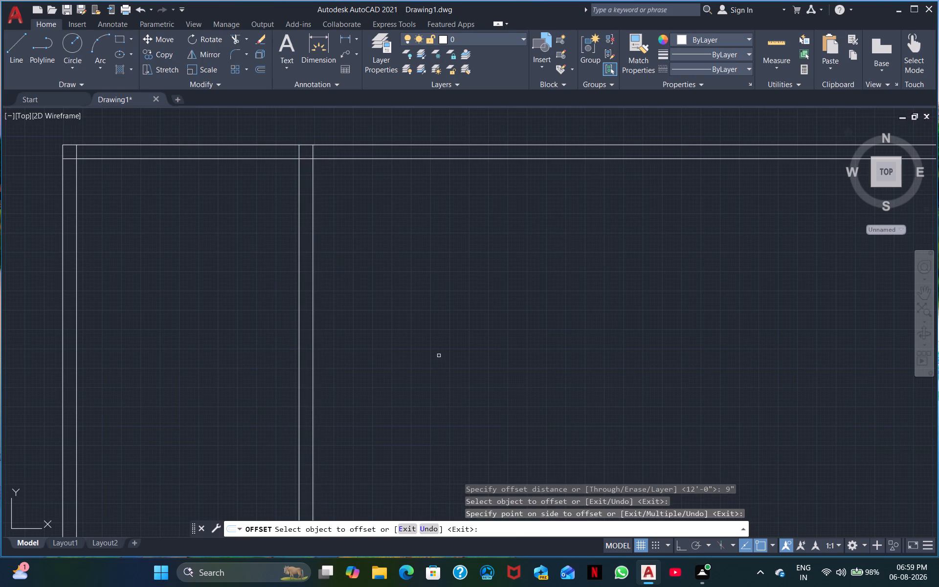
{"action": "key", "text": "space"}
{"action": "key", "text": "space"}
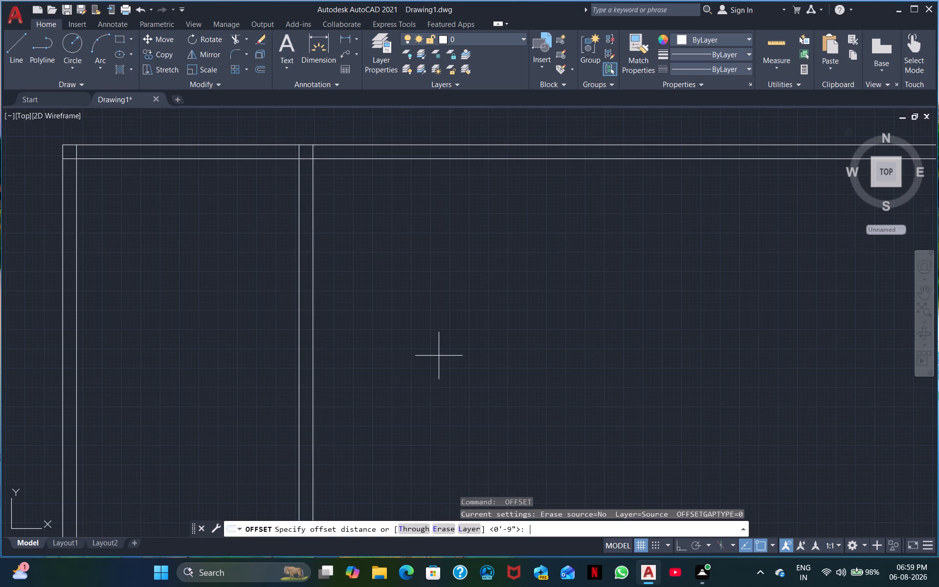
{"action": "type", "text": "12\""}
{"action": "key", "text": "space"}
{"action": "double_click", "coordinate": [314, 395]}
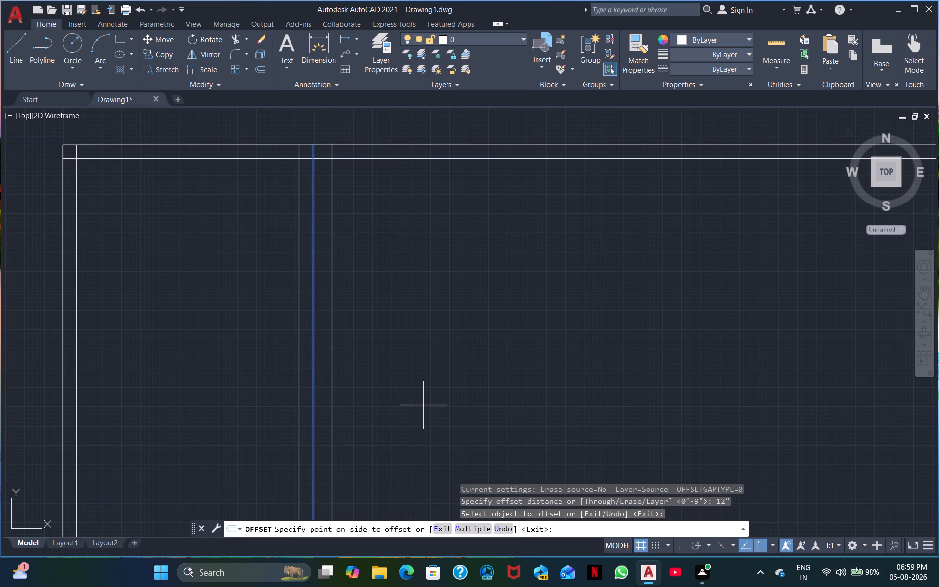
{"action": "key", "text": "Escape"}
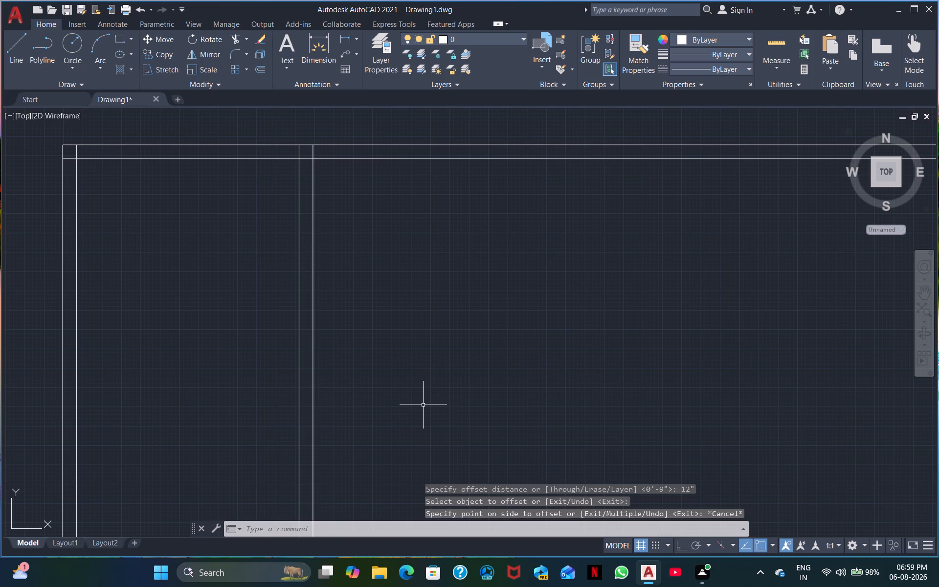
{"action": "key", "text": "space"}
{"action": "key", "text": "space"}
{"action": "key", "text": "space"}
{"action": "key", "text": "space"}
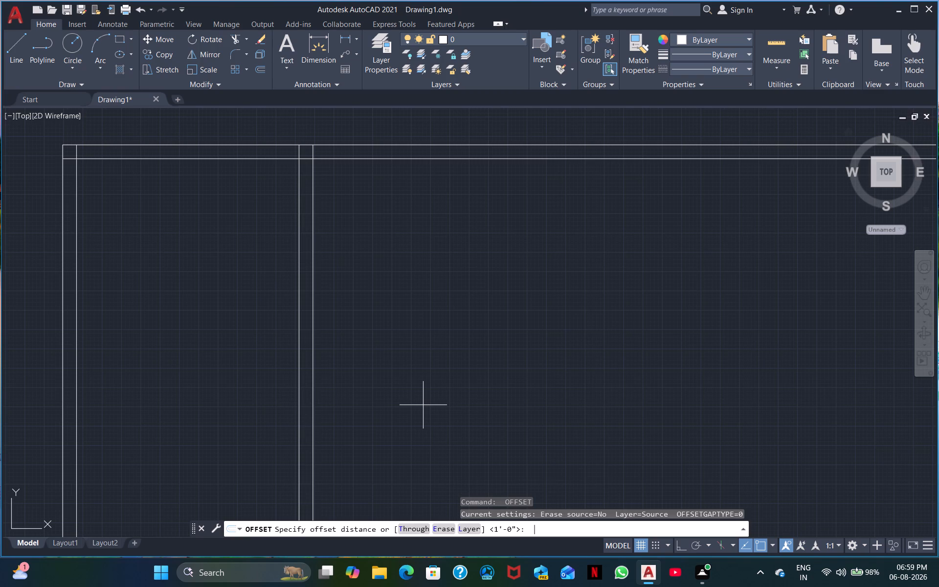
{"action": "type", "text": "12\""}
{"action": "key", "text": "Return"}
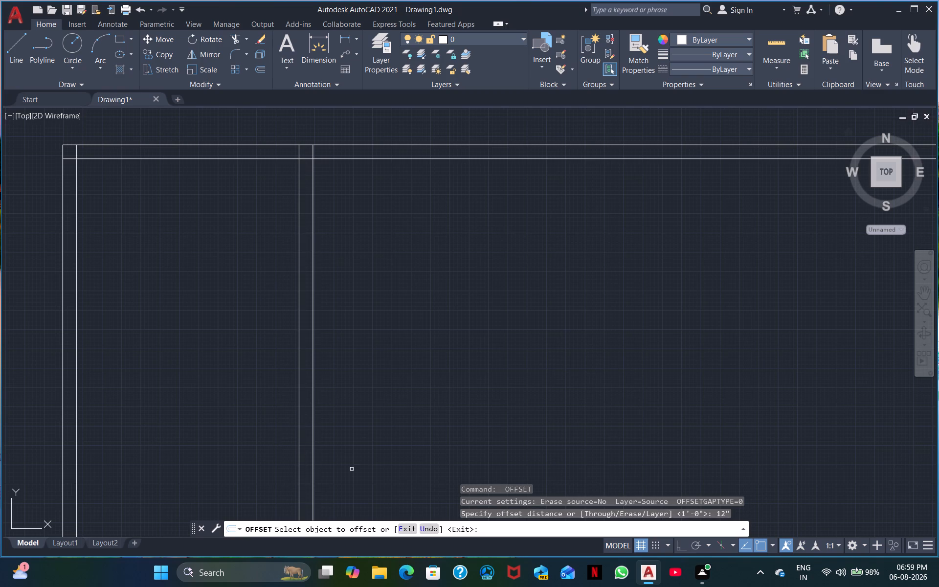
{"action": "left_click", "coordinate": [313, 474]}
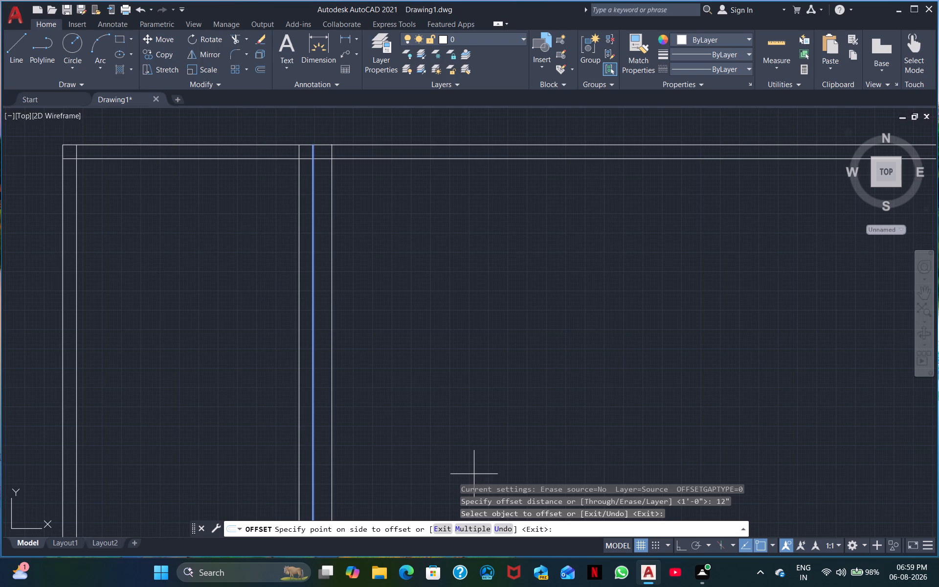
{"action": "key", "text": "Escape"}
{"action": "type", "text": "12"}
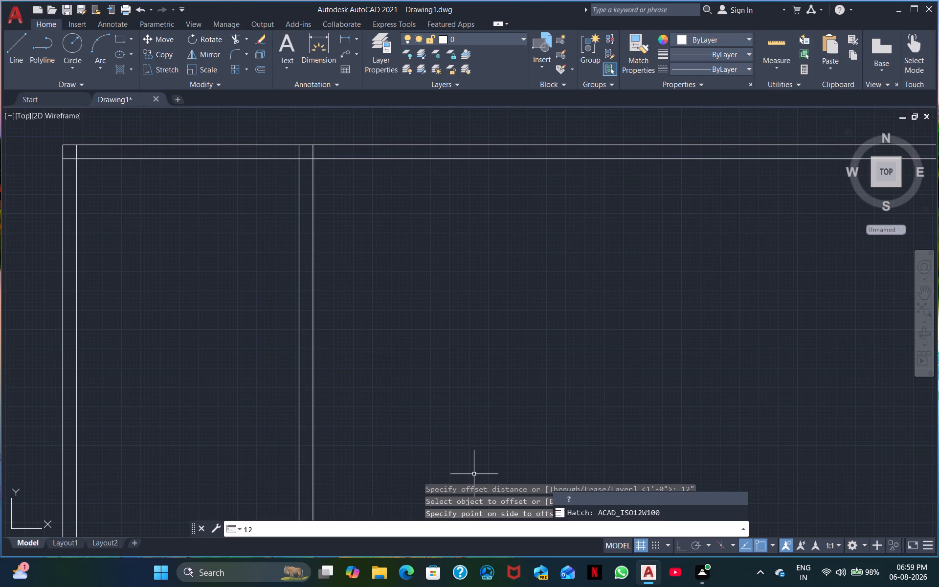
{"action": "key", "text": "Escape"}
Offset the first partition's right-hand line 12' to the right to start the second partition.
{"action": "key", "text": "space"}
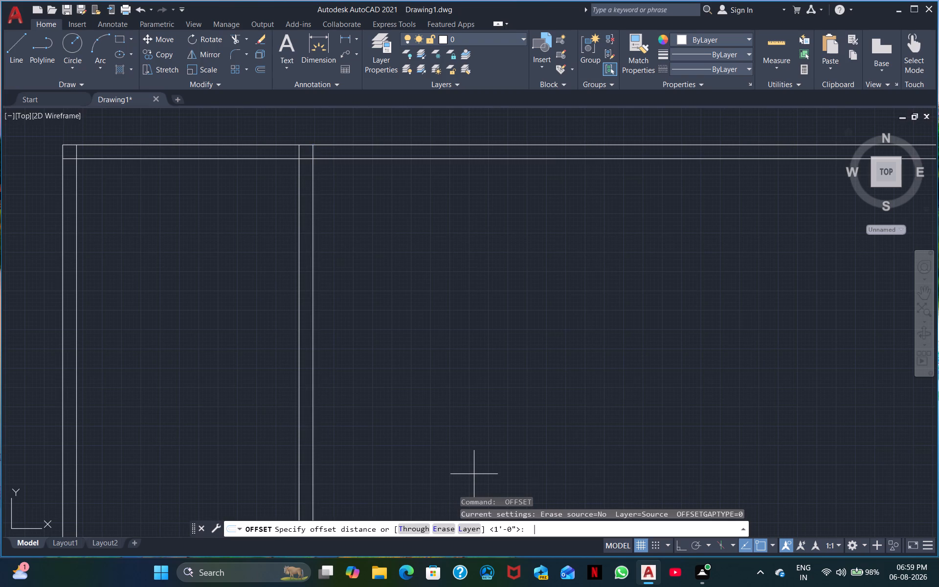
{"action": "type", "text": "12"}
{"action": "key", "text": "apostrophe"}
{"action": "key", "text": "Return"}
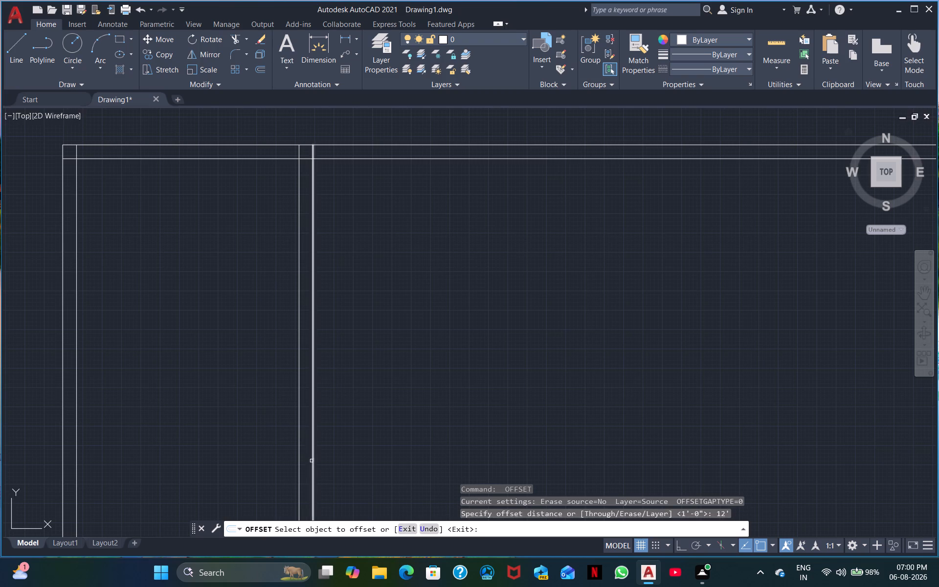
{"action": "left_click", "coordinate": [312, 468]}
{"action": "left_click", "coordinate": [381, 464]}
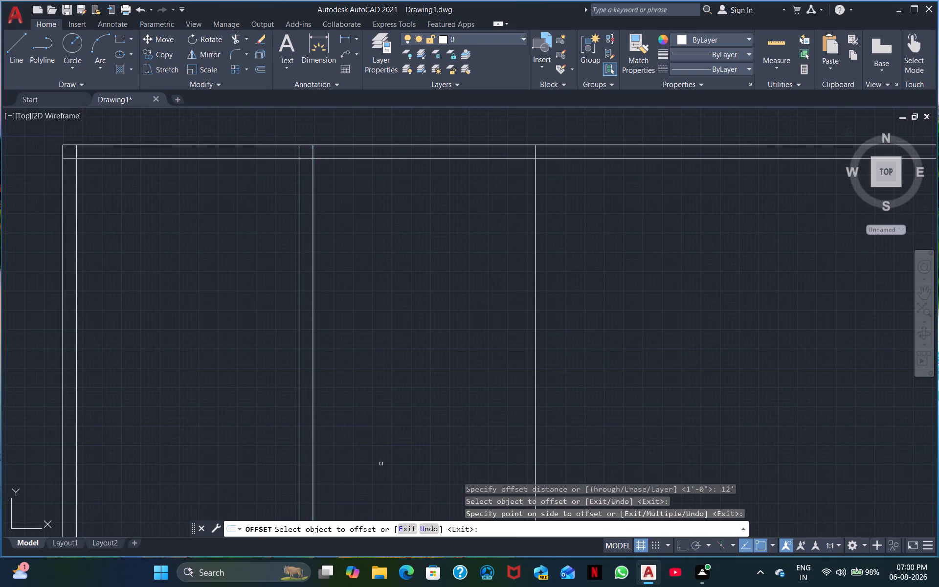
{"action": "middle_click_drag", "start_coordinate": [782, 345], "coordinate": [659, 349]}
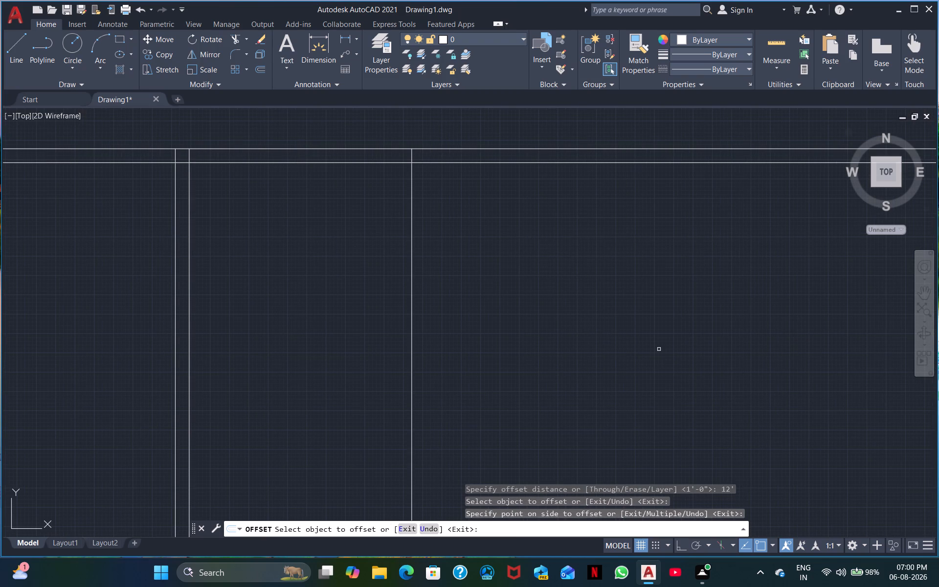
{"action": "key", "text": "space"}
Offset the second partition's line 9" to the right to give that wall its thickness.
{"action": "key", "text": "space"}
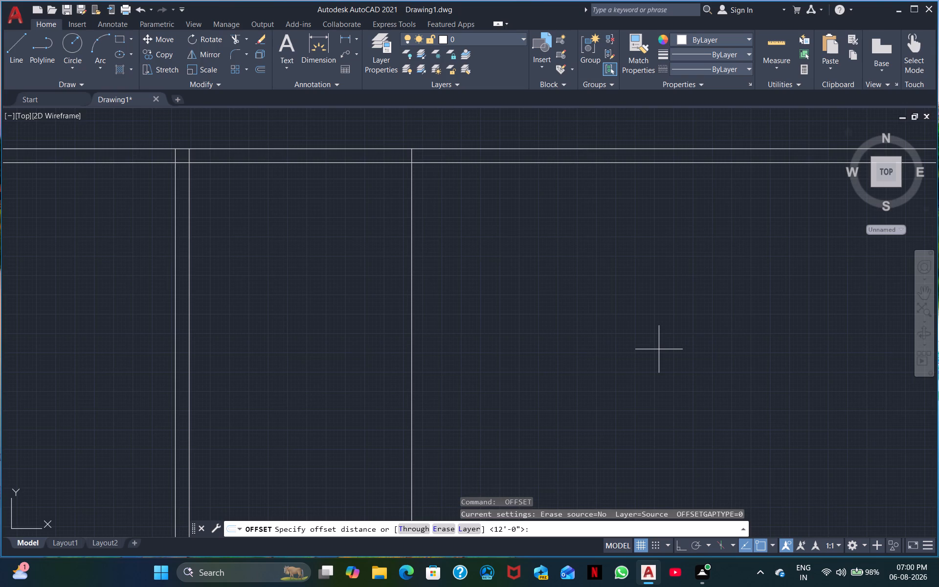
{"action": "type", "text": "9\""}
{"action": "key", "text": "Return"}
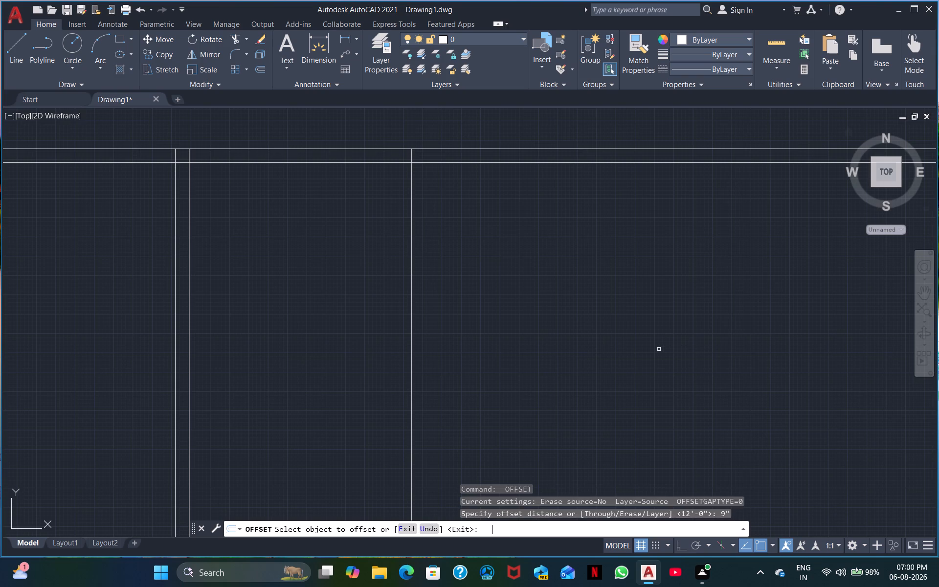
{"action": "left_click", "coordinate": [410, 406]}
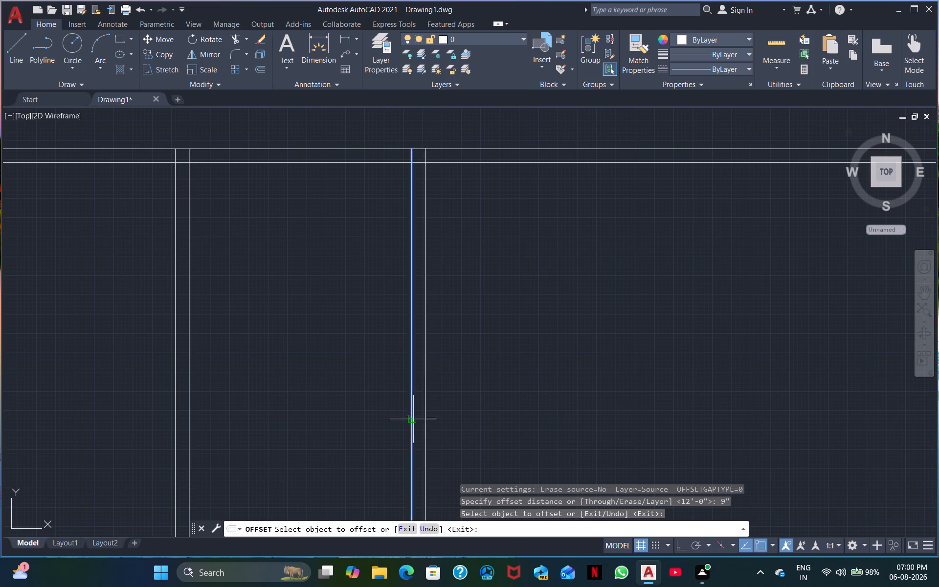
{"action": "left_click", "coordinate": [413, 419]}
{"action": "left_click", "coordinate": [431, 418]}
{"action": "middle_click_drag", "start_coordinate": [536, 415], "coordinate": [534, 383]}
{"action": "scroll", "coordinate": [532, 379], "scroll_direction": "down", "scroll_amount": 2}
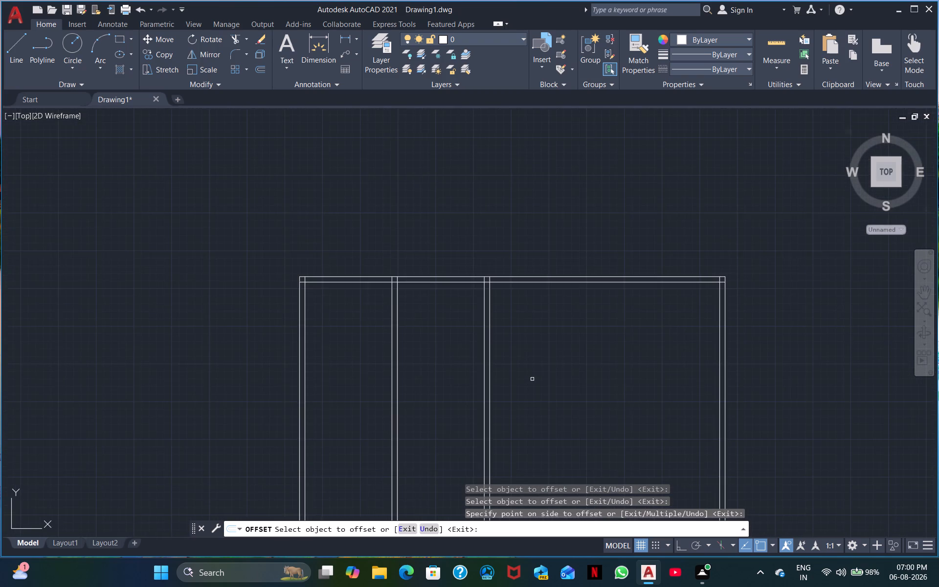
{"action": "scroll", "coordinate": [532, 379], "scroll_direction": "up", "scroll_amount": 1}
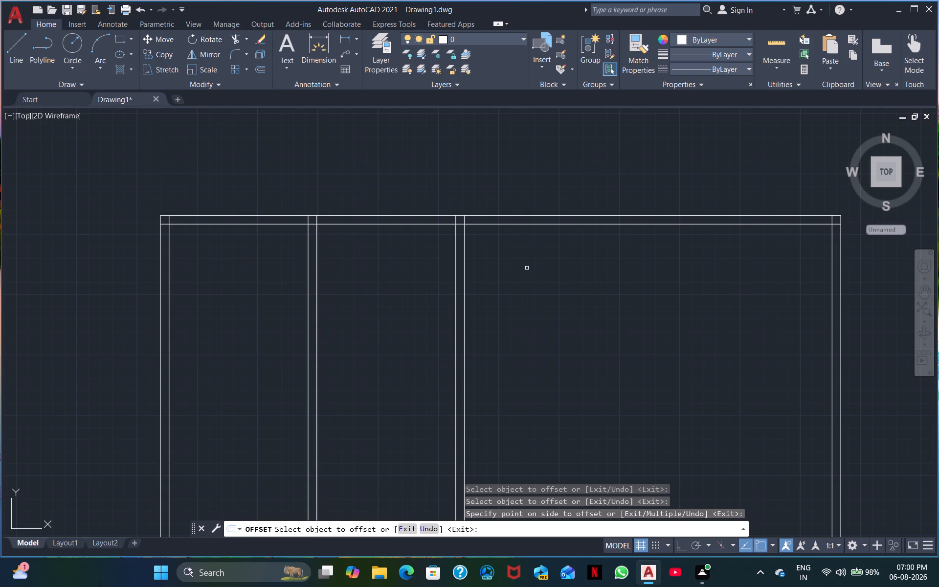
{"action": "key", "text": "space"}
Offset the second partition's right-hand line 12' to the right to start the third partition.
{"action": "key", "text": "space"}
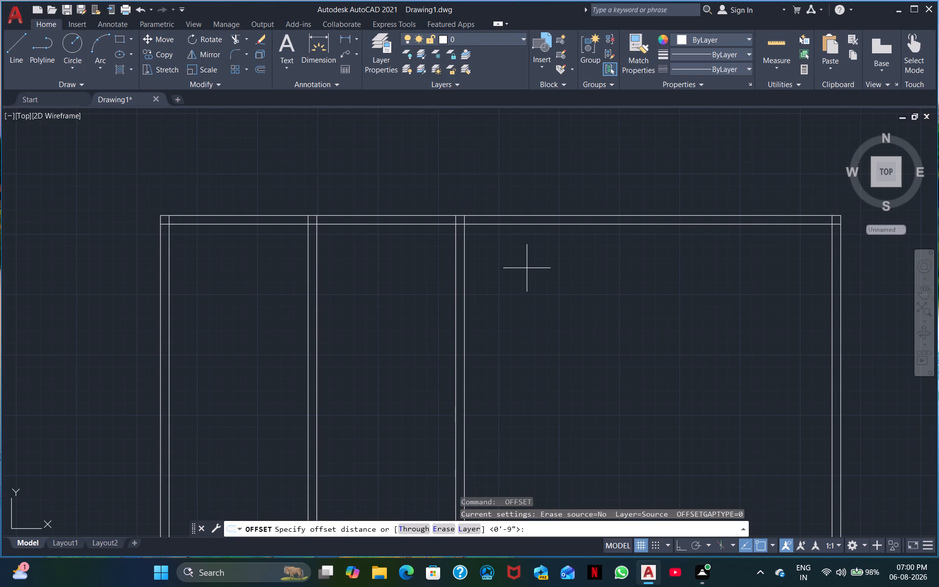
{"action": "type", "text": "12'"}
{"action": "key", "text": "Return"}
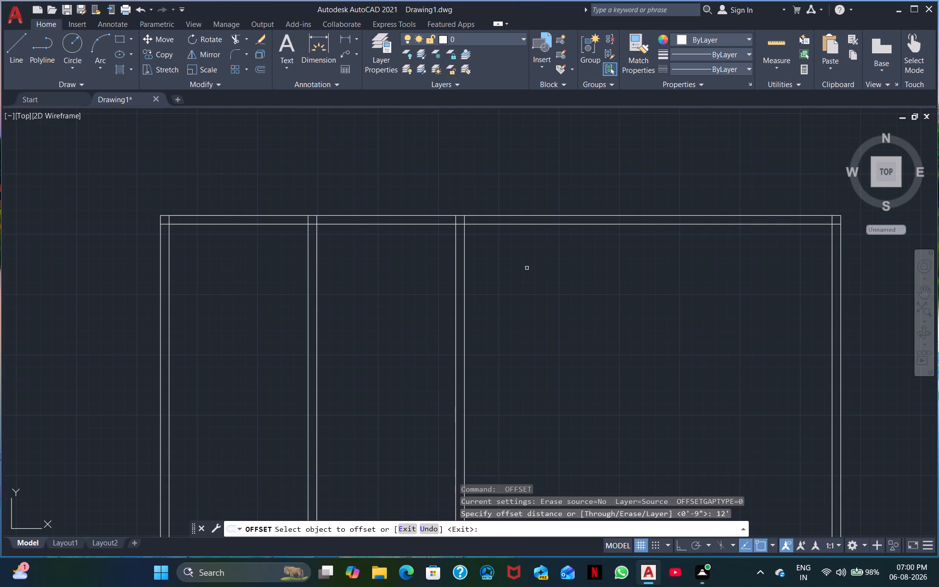
{"action": "left_click", "coordinate": [465, 362]}
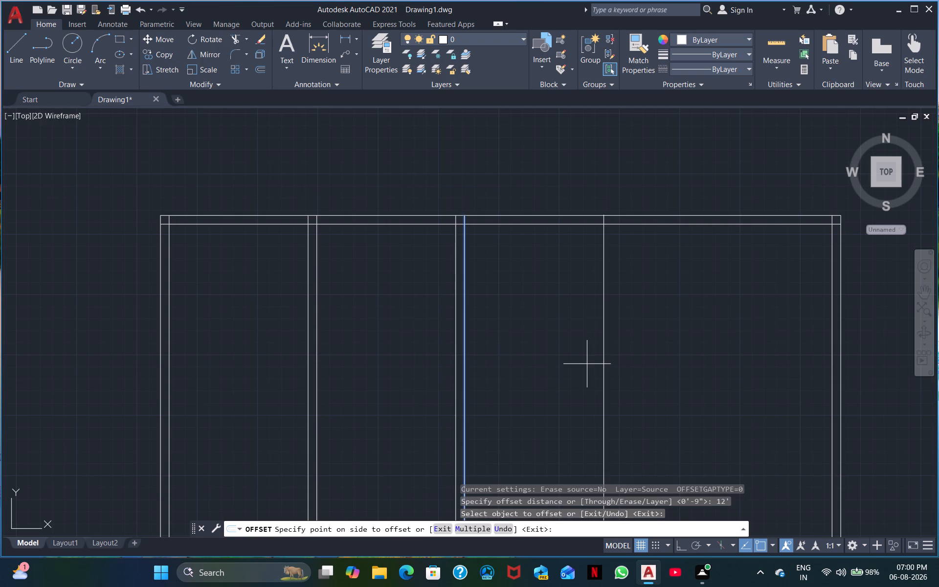
{"action": "left_click", "coordinate": [552, 368]}
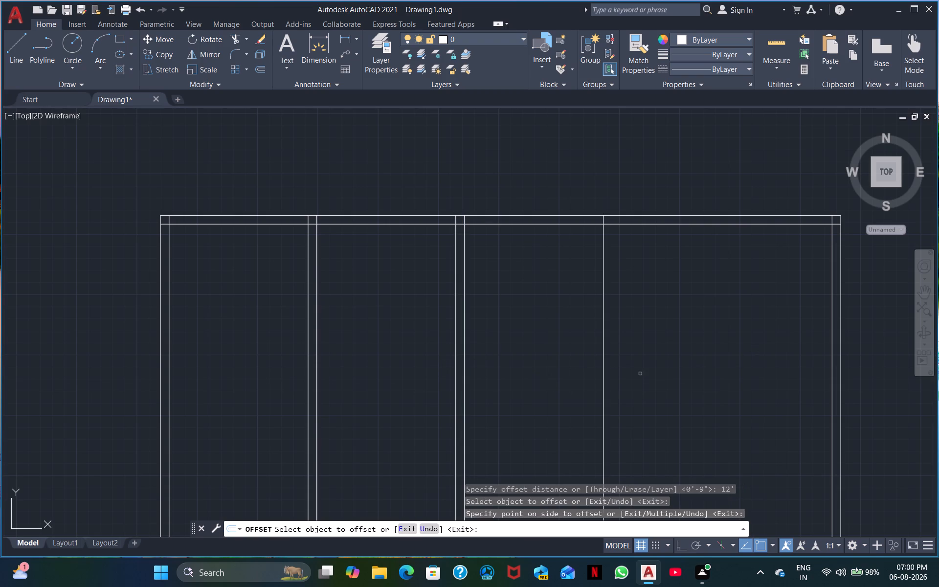
{"action": "key", "text": "space"}
Offset the third partition's line 9" to the right to give that wall its thickness.
{"action": "key", "text": "space"}
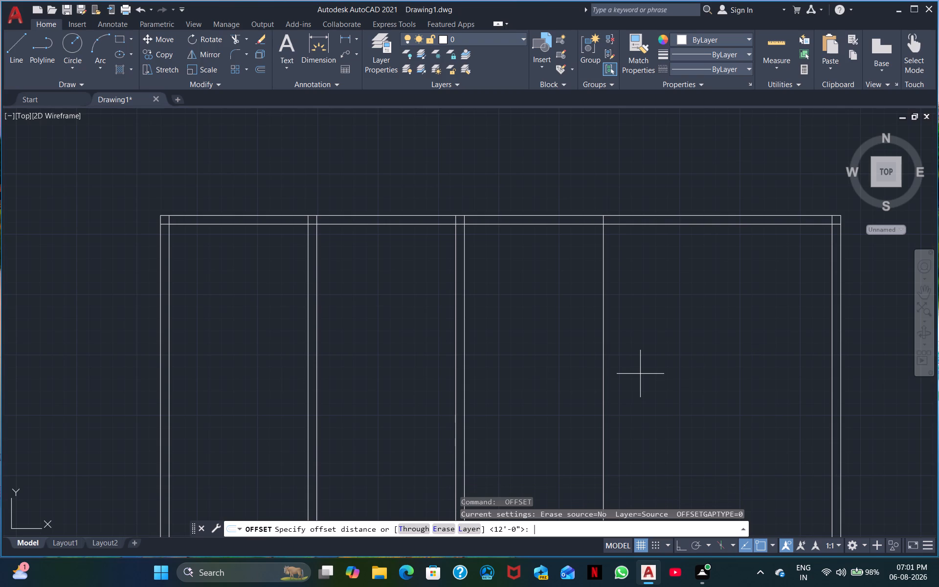
{"action": "type", "text": "9\""}
{"action": "key", "text": "Return"}
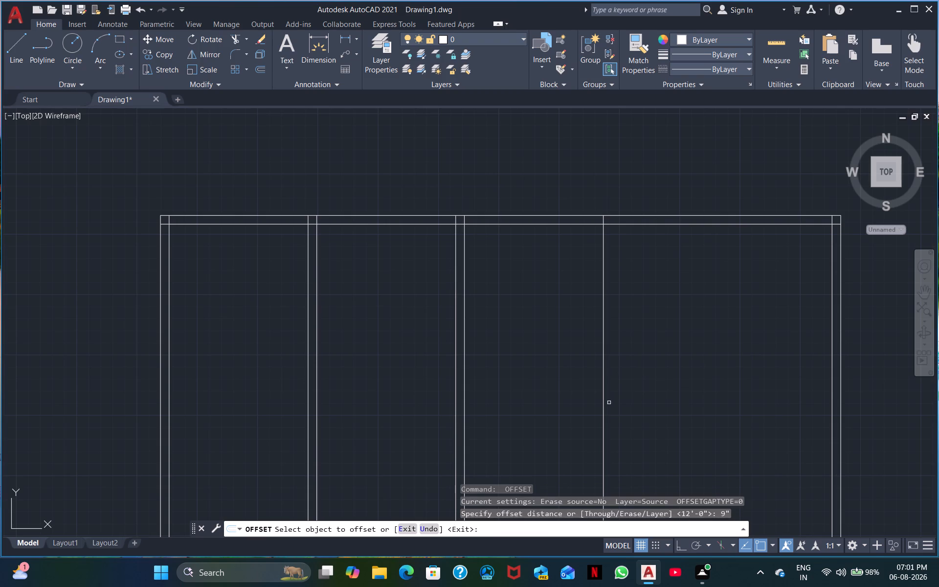
{"action": "left_click", "coordinate": [603, 410]}
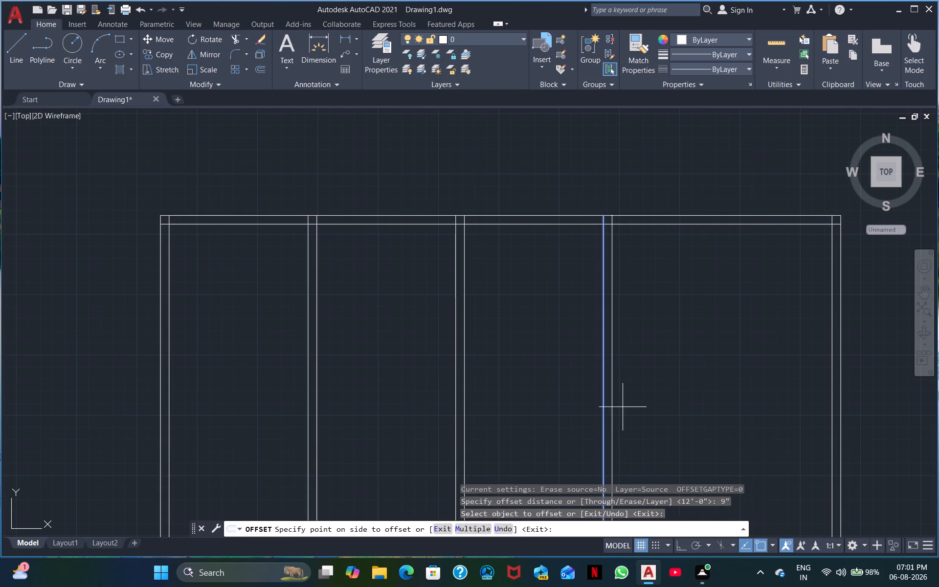
{"action": "left_click", "coordinate": [623, 406]}
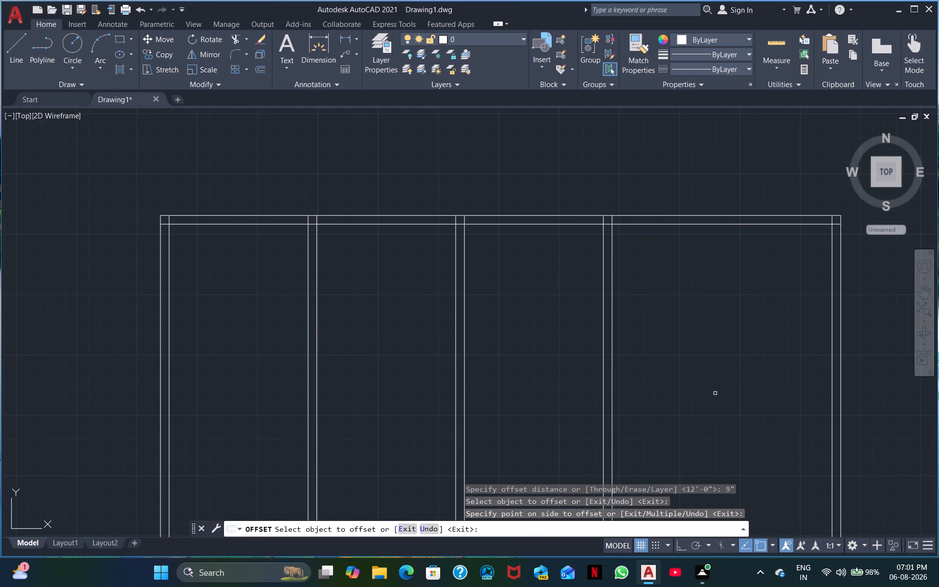
{"action": "middle_click", "coordinate": [715, 393]}
{"action": "key", "text": "space"}
Offset the top wall's inner horizontal line 8'3" downward, into the plan.
{"action": "key", "text": "space"}
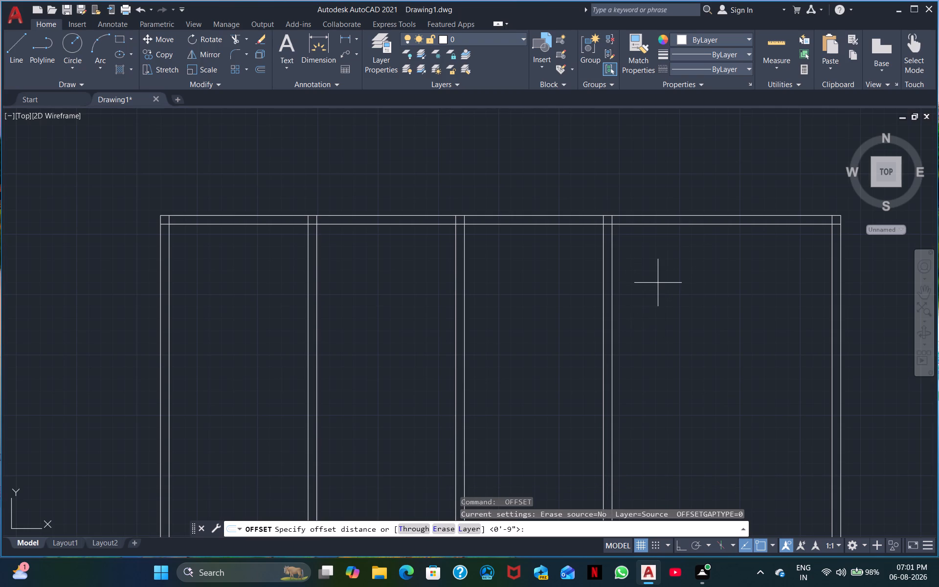
{"action": "type", "text": "8'"}
{"action": "key", "text": "3"}
{"action": "key", "text": "shift+quotedbl"}
{"action": "key", "text": "Return"}
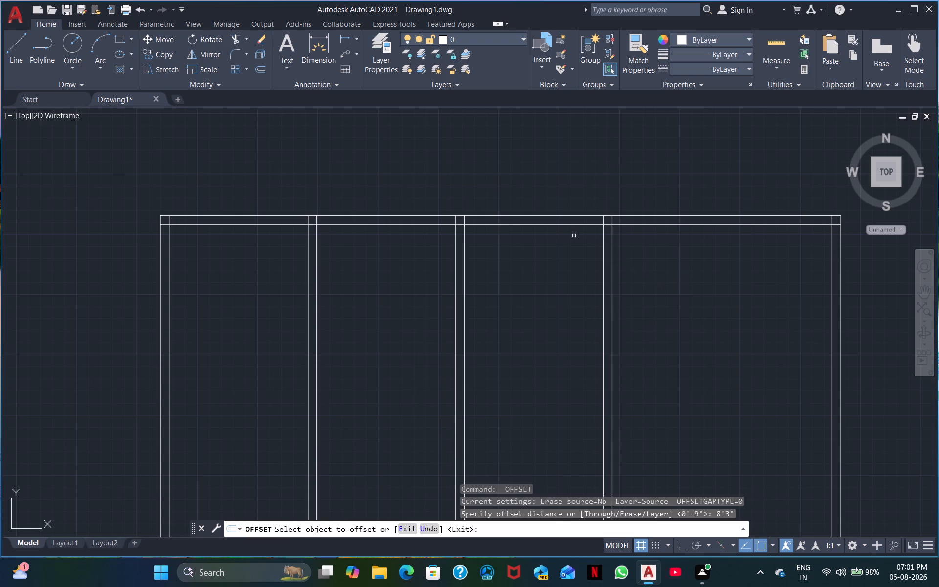
{"action": "left_click", "coordinate": [584, 224]}
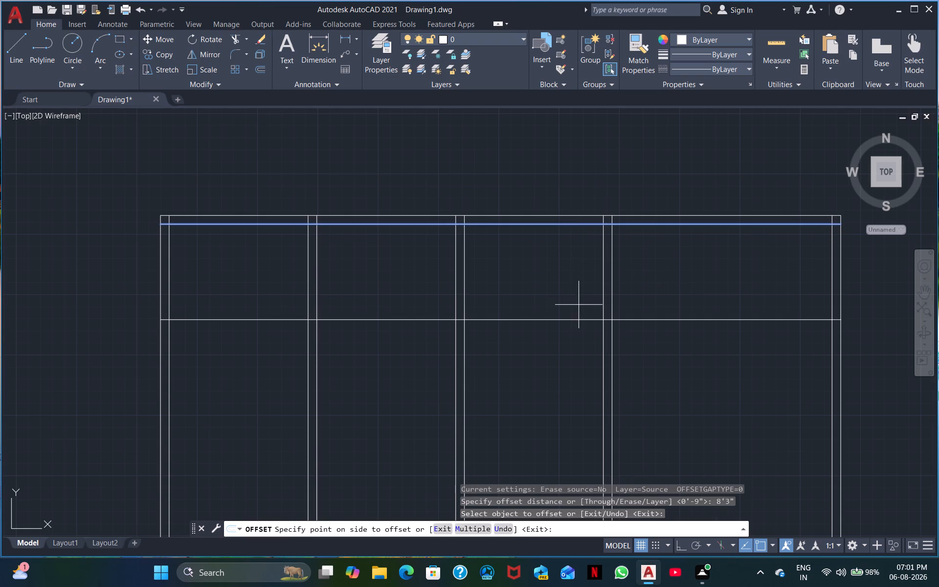
{"action": "left_click", "coordinate": [579, 305]}
{"action": "middle_click_drag", "start_coordinate": [550, 366], "coordinate": [609, 300]}
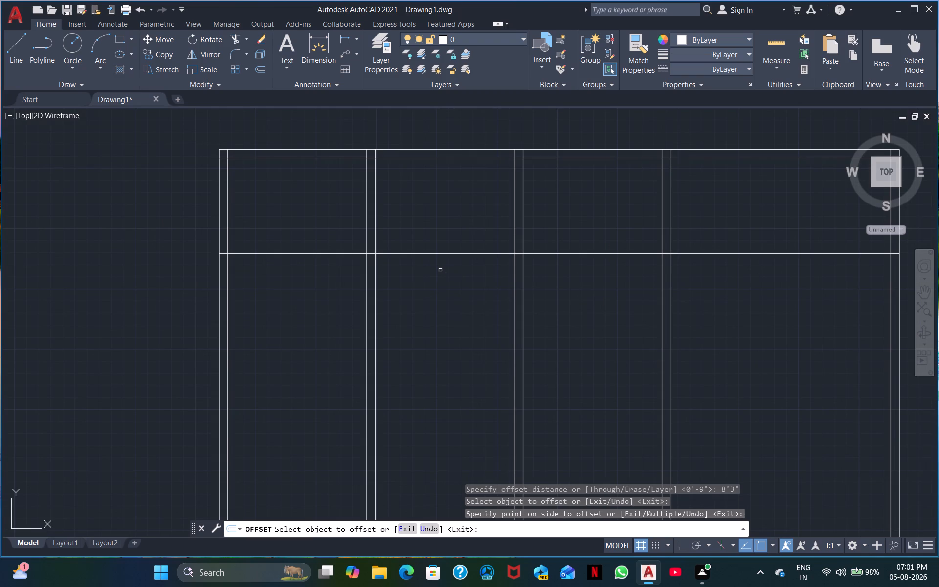
{"action": "key", "text": "space"}
Offset the horizontal partition's line 9" downward to give that wall its thickness.
{"action": "key", "text": "space"}
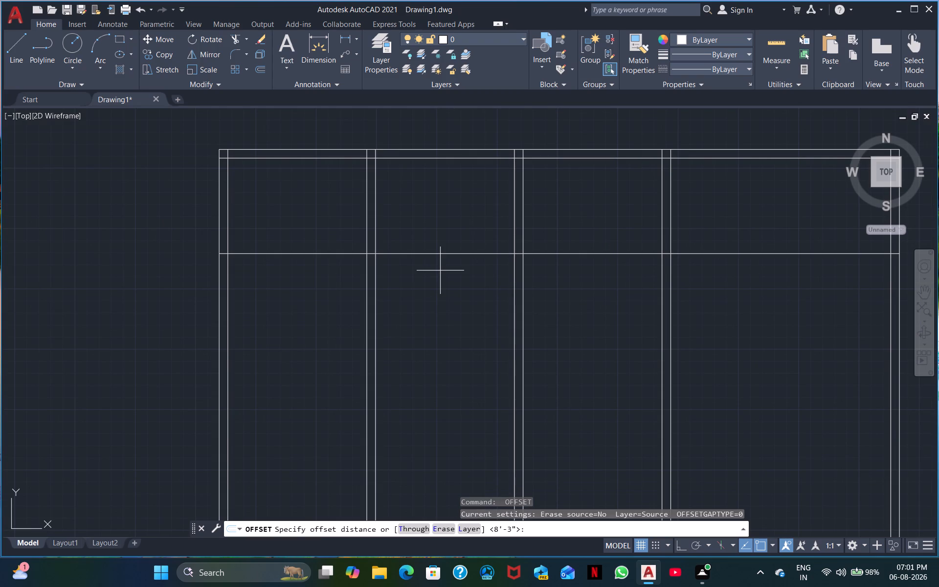
{"action": "key", "text": "9"}
{"action": "key", "text": "shift+quotedbl"}
{"action": "key", "text": "Return"}
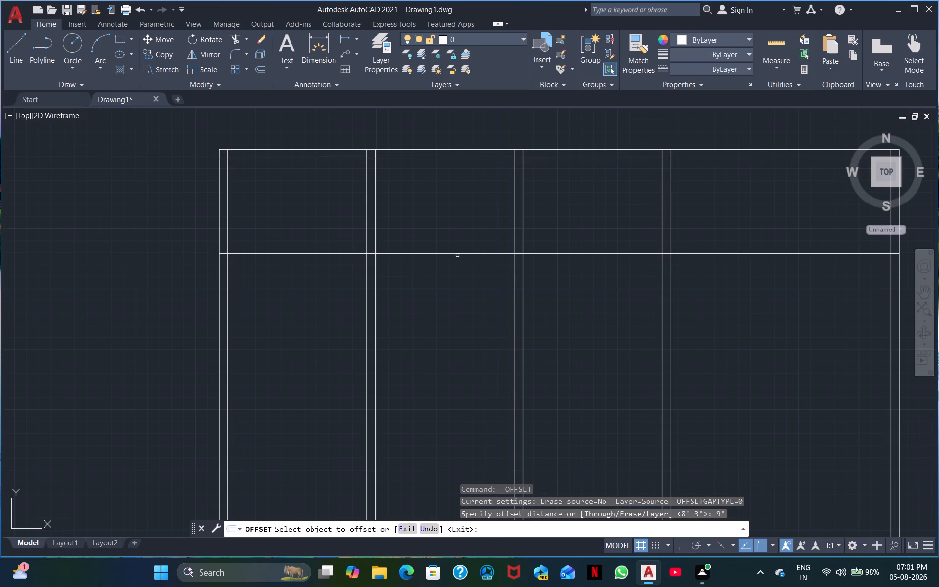
{"action": "double_click", "coordinate": [458, 254]}
{"action": "left_click", "coordinate": [452, 271]}
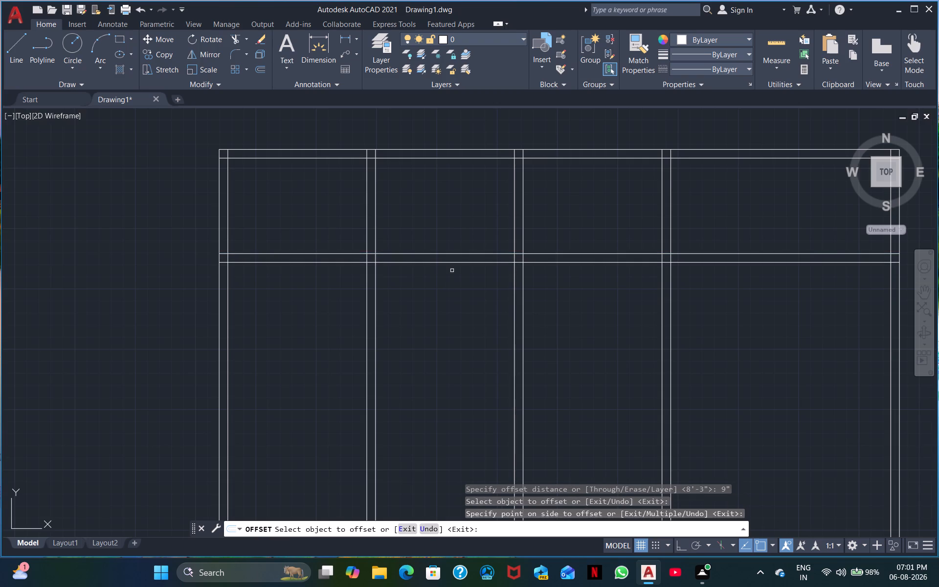
Trim both horizontal partition lines from the bay beyond the third vertical partition and from inside the right outer wall.
{"action": "middle_click_drag", "start_coordinate": [638, 339], "coordinate": [535, 337]}
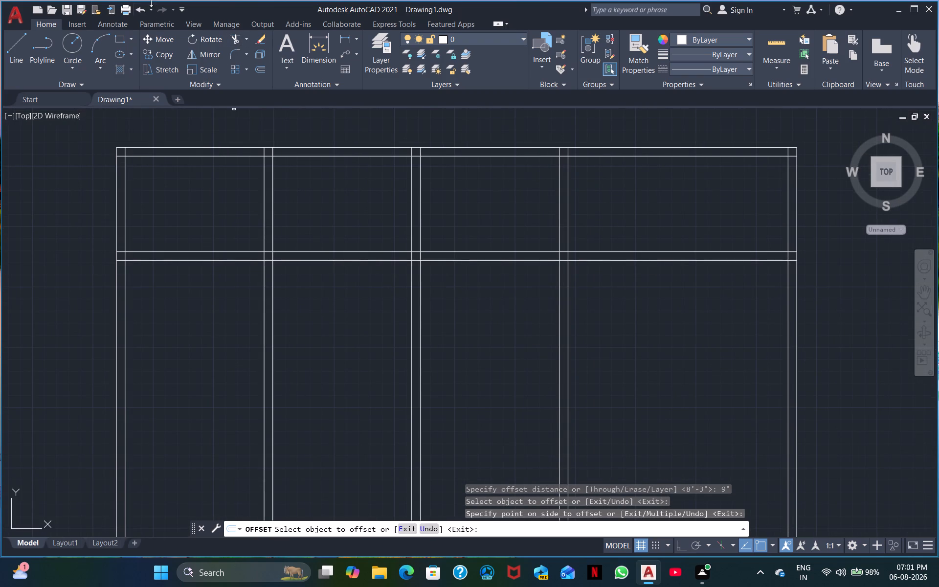
{"action": "left_click", "coordinate": [231, 38]}
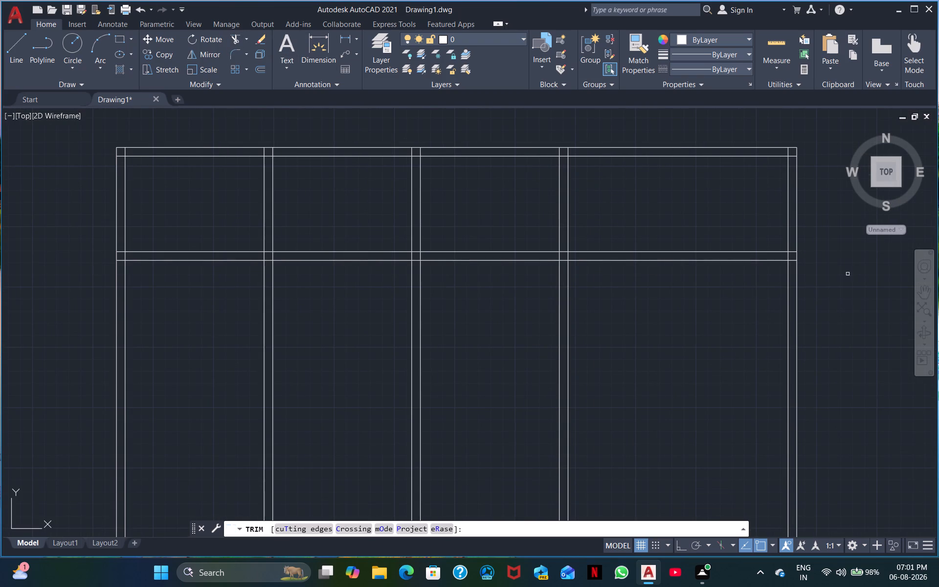
{"action": "left_click_drag", "start_coordinate": [665, 226], "coordinate": [662, 278]}
{"action": "scroll", "coordinate": [730, 239], "scroll_direction": "up", "scroll_amount": 1}
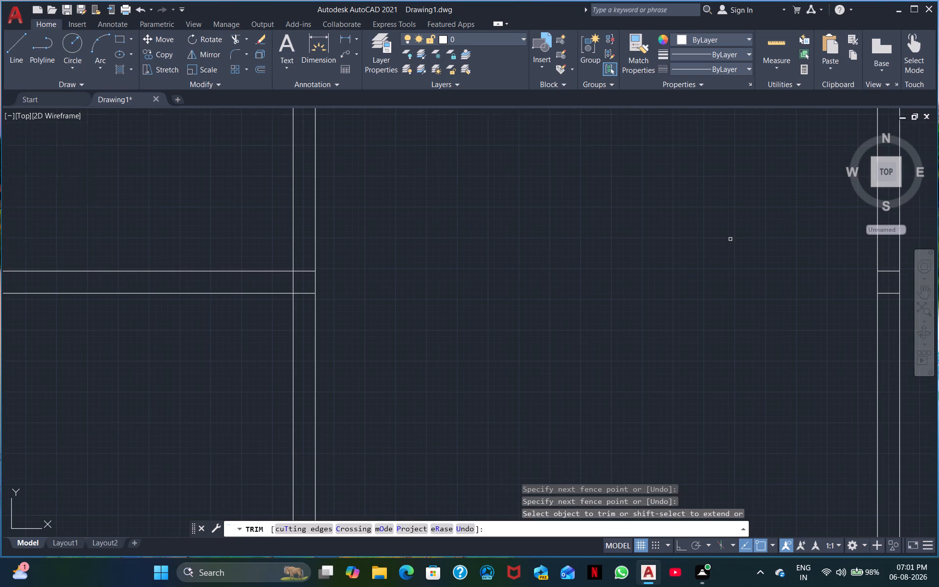
{"action": "scroll", "coordinate": [730, 239], "scroll_direction": "up", "scroll_amount": 1}
{"action": "middle_click_drag", "start_coordinate": [780, 280], "coordinate": [671, 272]}
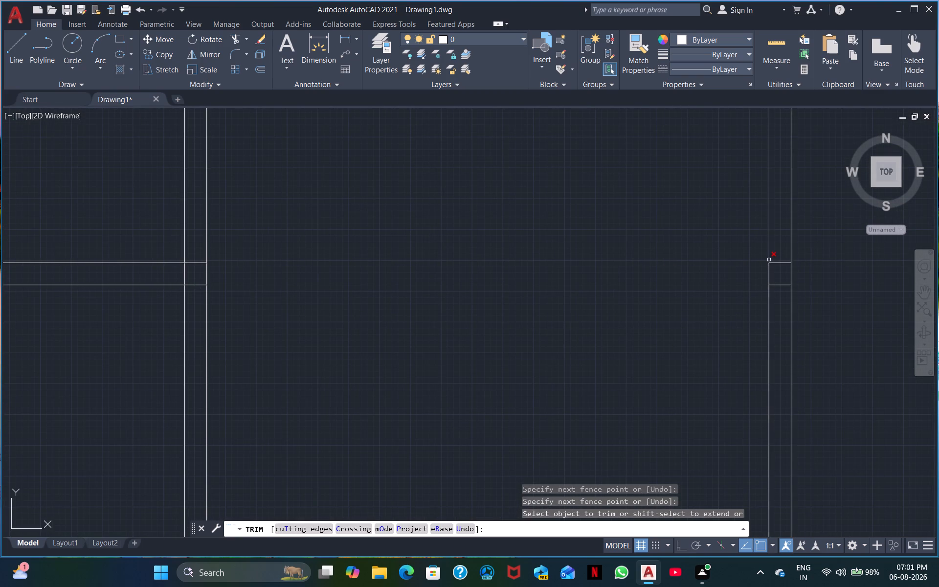
{"action": "double_click", "coordinate": [778, 262]}
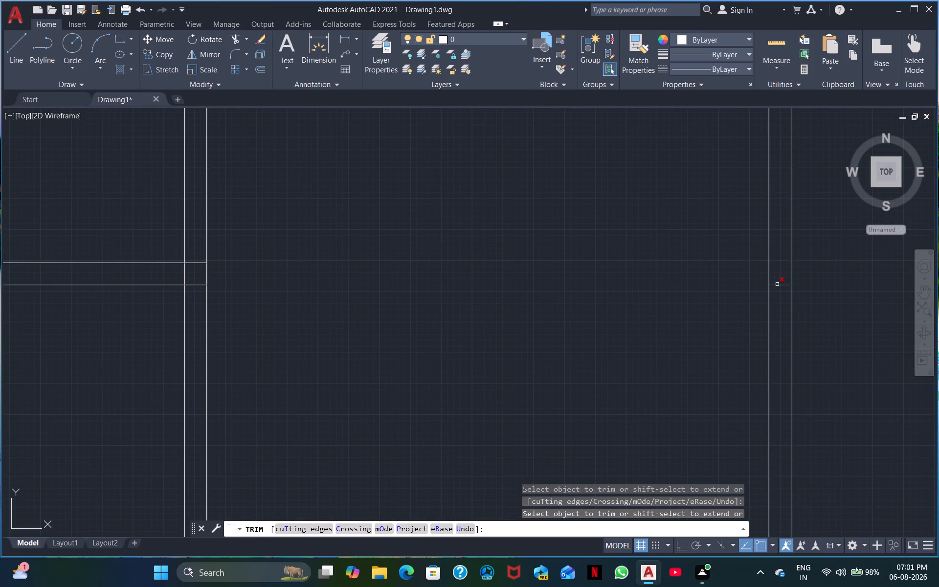
{"action": "left_click", "coordinate": [778, 285]}
{"action": "key", "text": "Escape"}
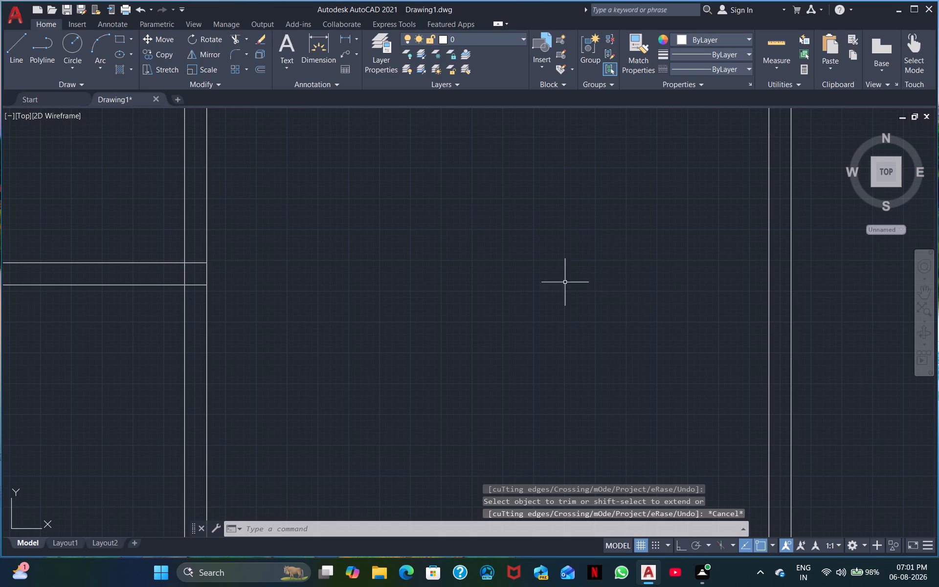
Modify the Standard dimension style, setting its text height to 5".
{"action": "middle_click_drag", "start_coordinate": [507, 293], "coordinate": [641, 349]}
{"action": "scroll", "coordinate": [507, 293], "scroll_direction": "down", "scroll_amount": 1}
{"action": "middle_click_drag", "start_coordinate": [575, 323], "coordinate": [602, 339]}
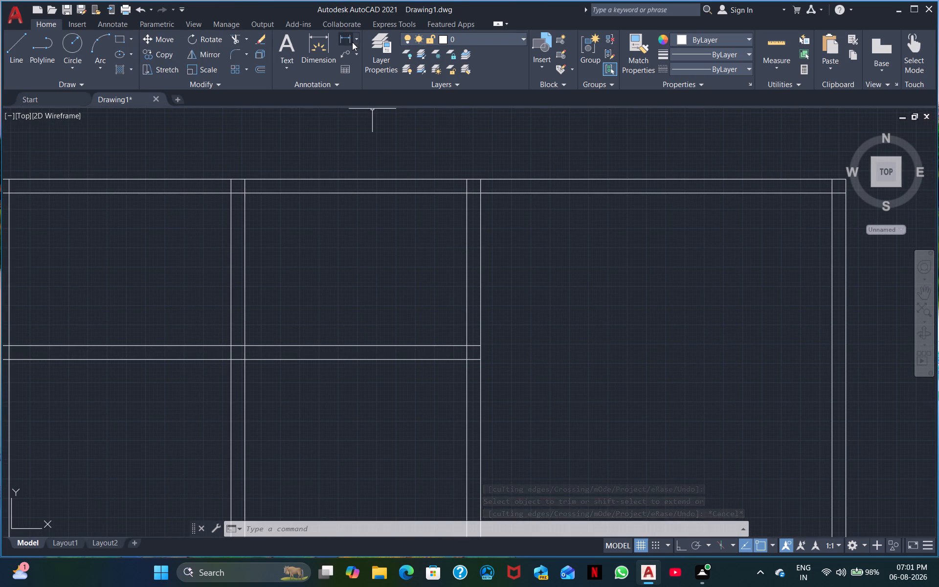
{"action": "left_click", "coordinate": [276, 523]}
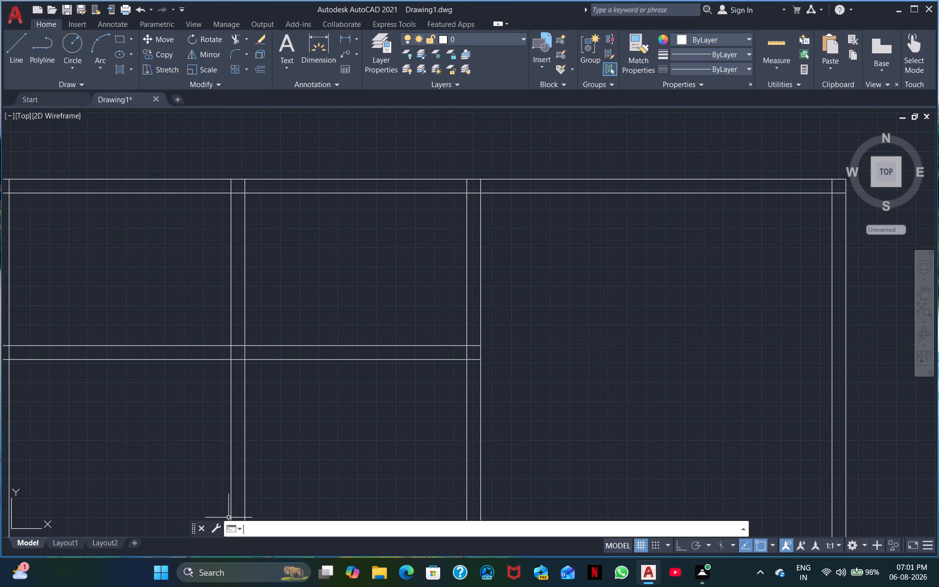
{"action": "key", "text": "d"}
{"action": "key", "text": "space"}
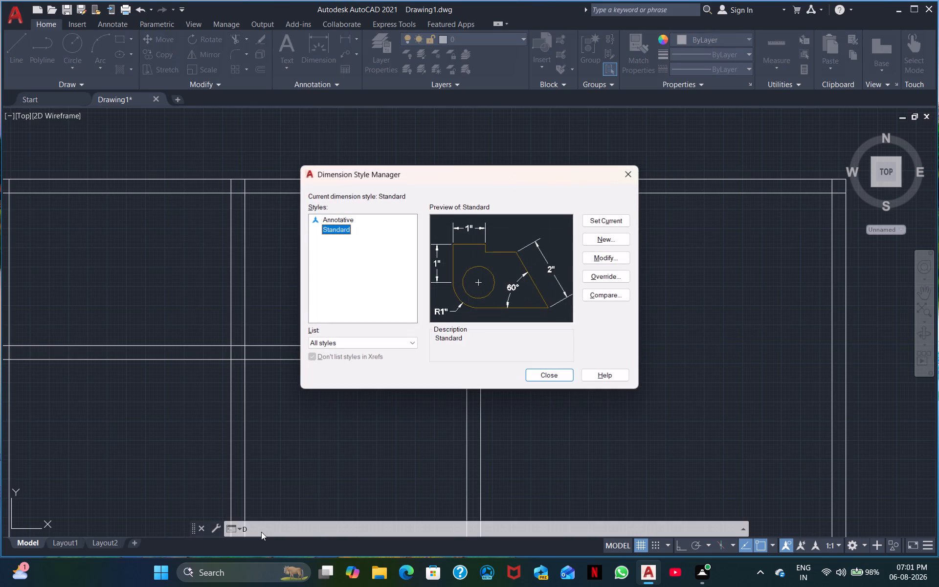
{"action": "left_click", "coordinate": [612, 257]}
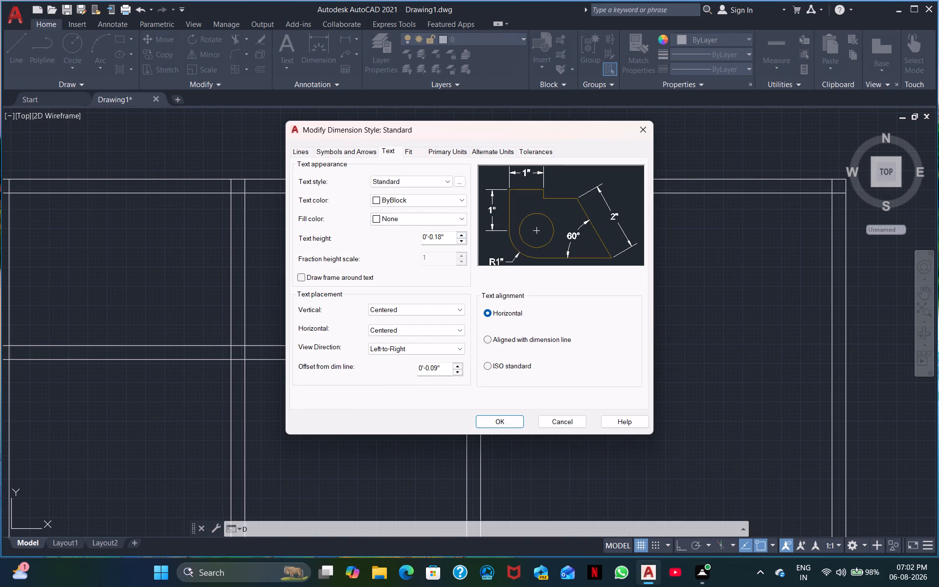
{"action": "left_click", "coordinate": [451, 238]}
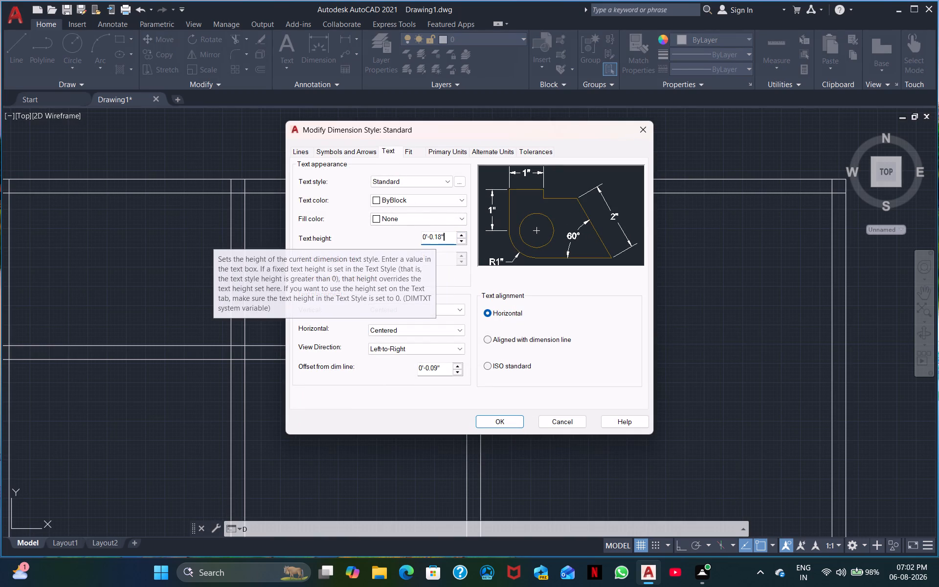
{"action": "key", "text": "BackSpace"}
{"action": "key", "text": "BackSpace"}
{"action": "key", "text": "BackSpace"}
{"action": "key", "text": "BackSpace"}
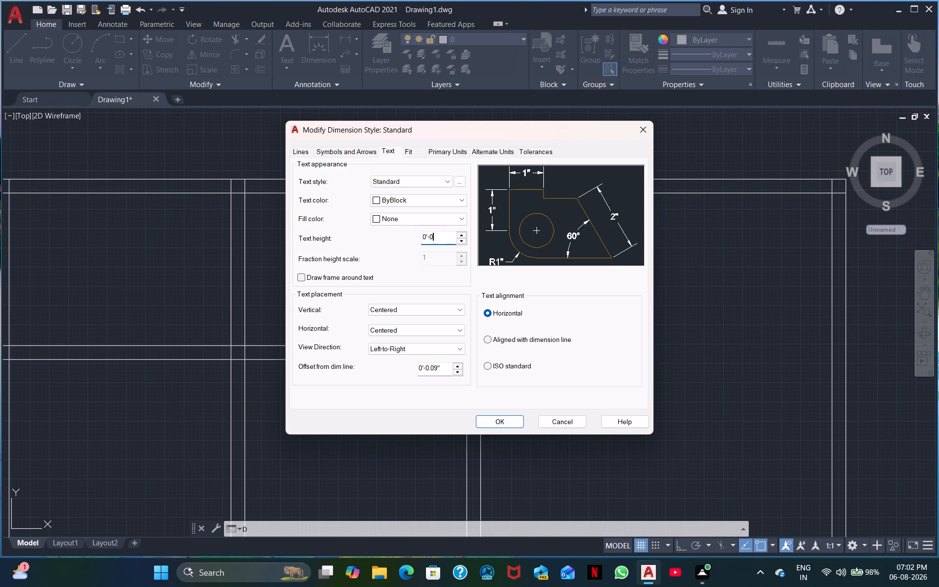
{"action": "key", "text": "BackSpace"}
{"action": "key", "text": "BackSpace"}
{"action": "key", "text": "BackSpace"}
{"action": "key", "text": "BackSpace"}
{"action": "key", "text": "BackSpace"}
{"action": "key", "text": "5"}
{"action": "key", "text": "BackSpace"}
{"action": "type", "text": "5\""}
Set the Standard dimension style's arrow size to 5" and make the style current.
{"action": "left_click", "coordinate": [349, 149]}
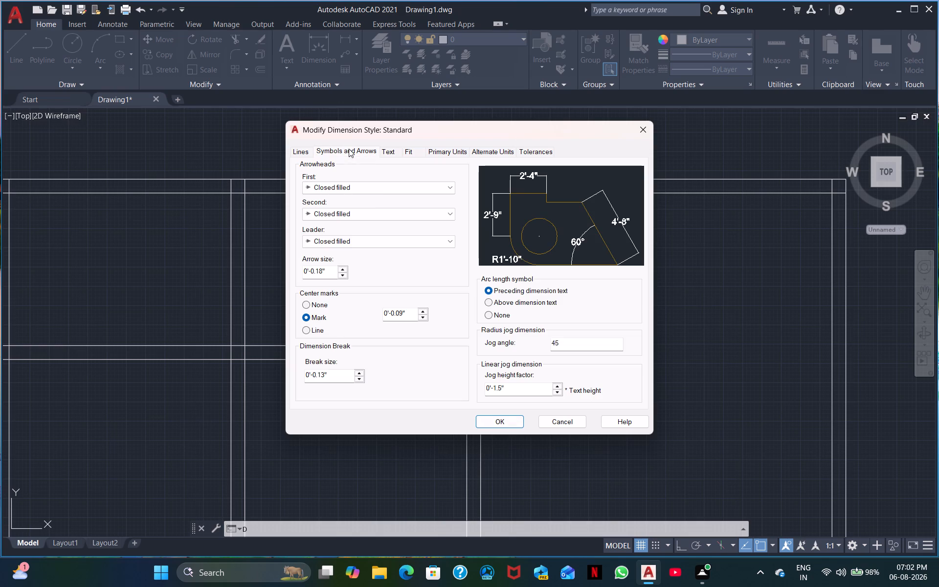
{"action": "left_click_drag", "start_coordinate": [326, 274], "coordinate": [319, 272]}
{"action": "key", "text": "BackSpace"}
{"action": "key", "text": "BackSpace"}
{"action": "key", "text": "BackSpace"}
{"action": "key", "text": "BackSpace"}
{"action": "key", "text": "BackSpace"}
{"action": "key", "text": "BackSpace"}
{"action": "key", "text": "BackSpace"}
{"action": "key", "text": "5"}
{"action": "key", "text": "shift+quotedbl"}
{"action": "key", "text": "Return"}
{"action": "left_click", "coordinate": [504, 420]}
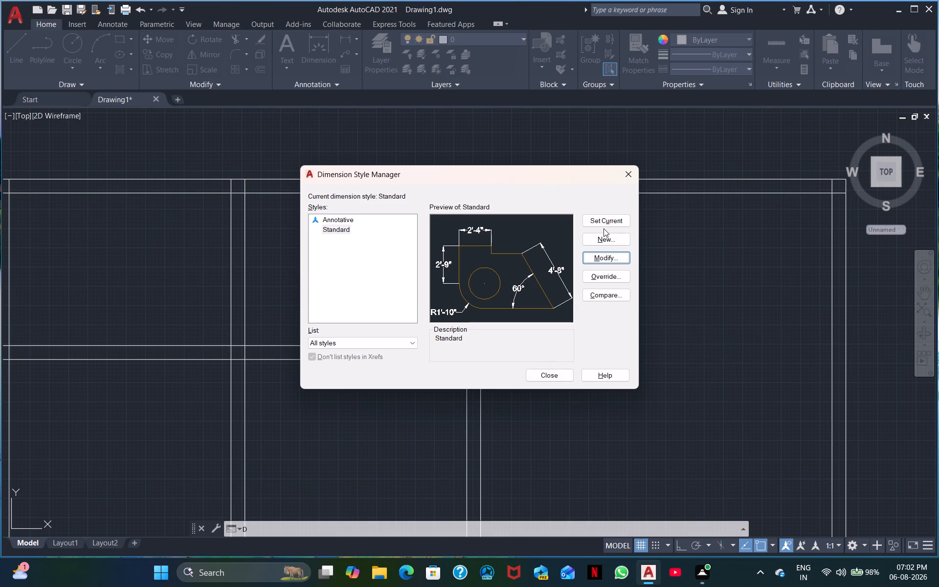
{"action": "left_click", "coordinate": [610, 219]}
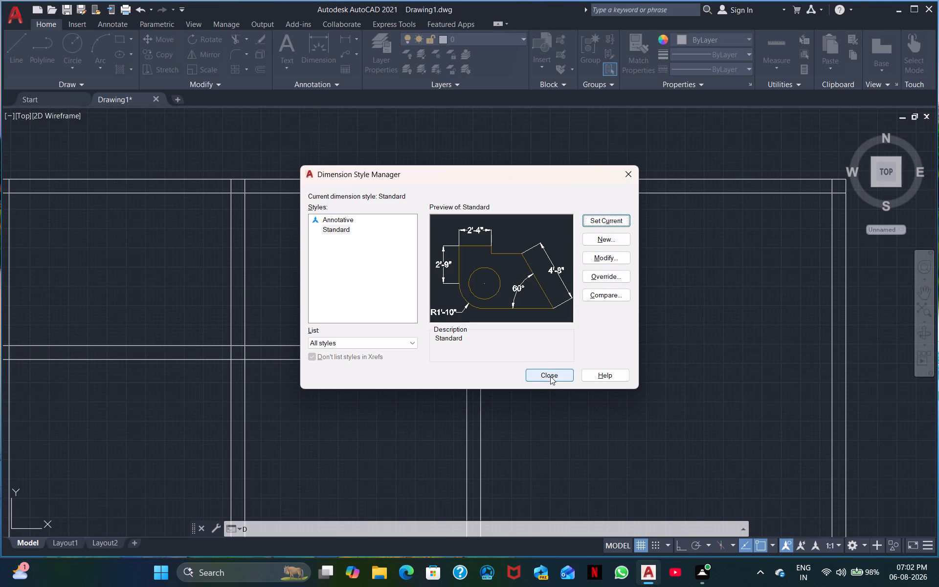
{"action": "left_click", "coordinate": [550, 376]}
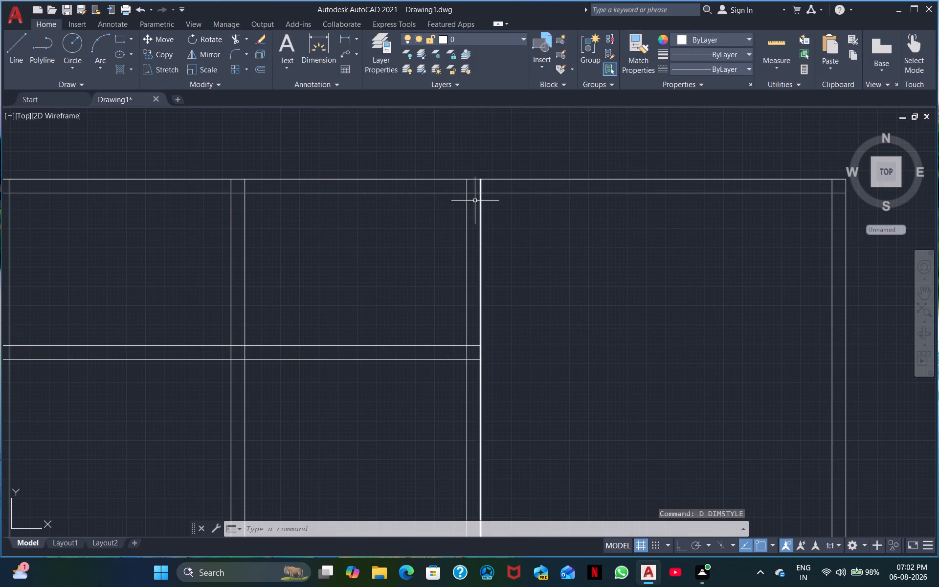
Add a horizontal linear dimension across the bay between the third partition and the right outer wall's inner line.
{"action": "left_click", "coordinate": [347, 38]}
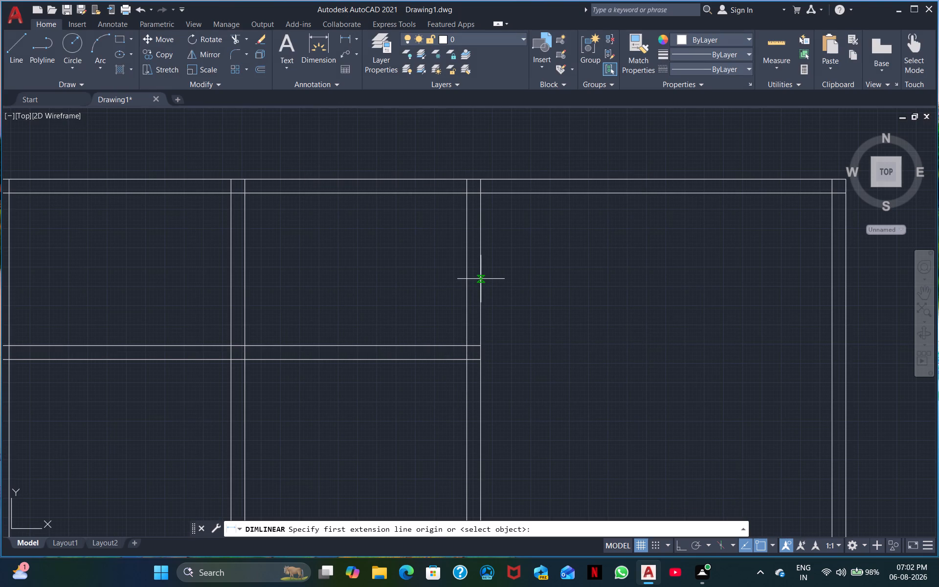
{"action": "left_click", "coordinate": [481, 278]}
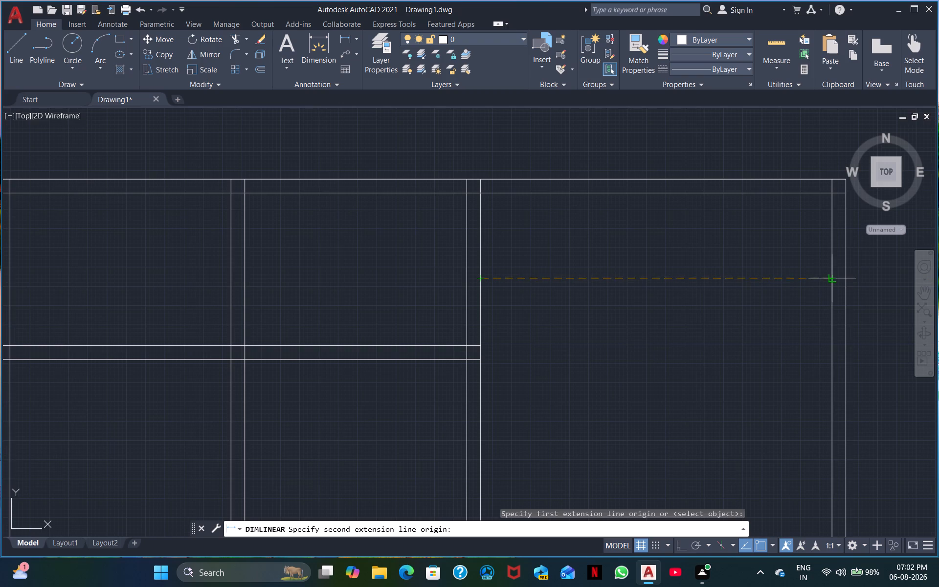
{"action": "left_click", "coordinate": [831, 275]}
{"action": "left_click", "coordinate": [776, 279]}
Check the clear distance between the top wall's inner line and the horizontal partition using a temporary linear dimension.
{"action": "middle_click_drag", "start_coordinate": [697, 361], "coordinate": [755, 298]}
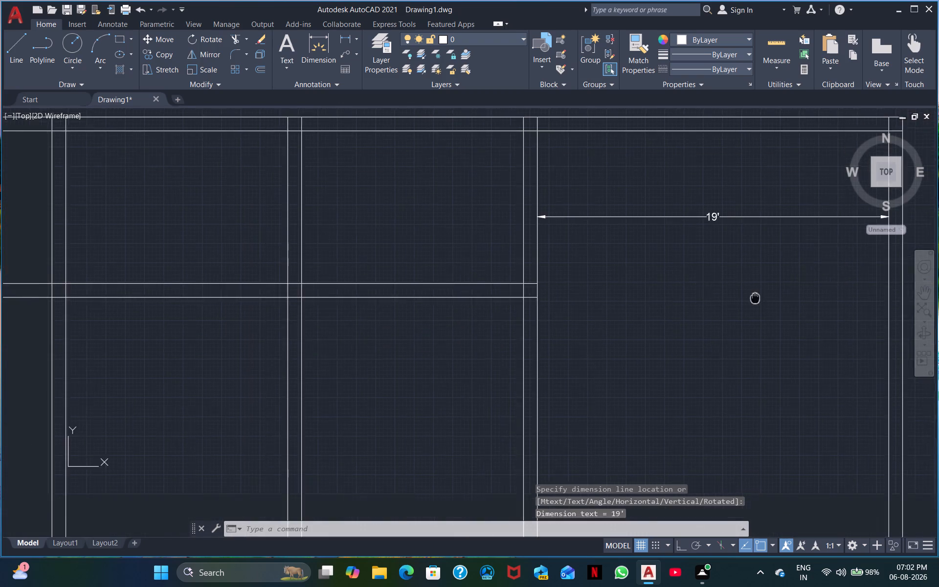
{"action": "middle_click_drag", "start_coordinate": [755, 298], "coordinate": [777, 280]}
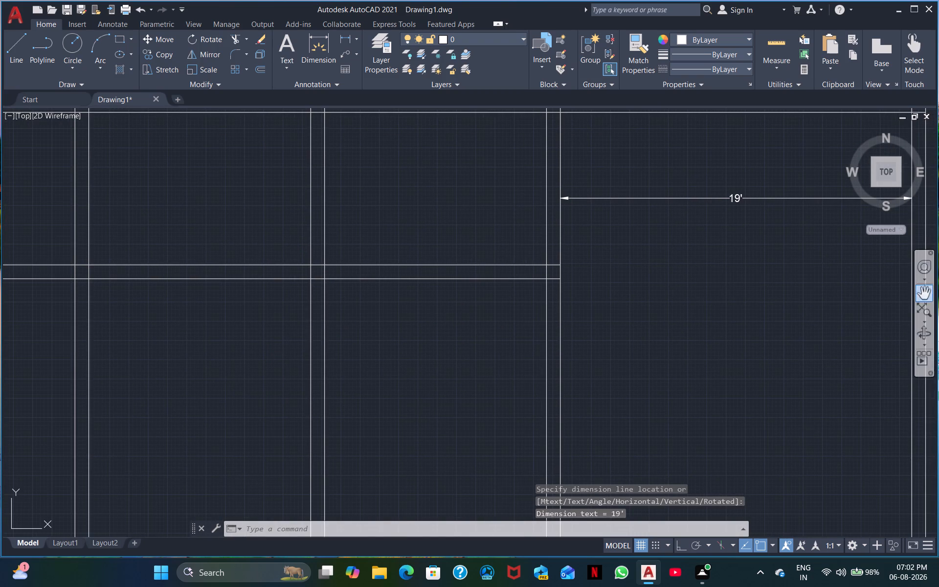
{"action": "scroll", "coordinate": [705, 303], "scroll_direction": "down", "scroll_amount": 1}
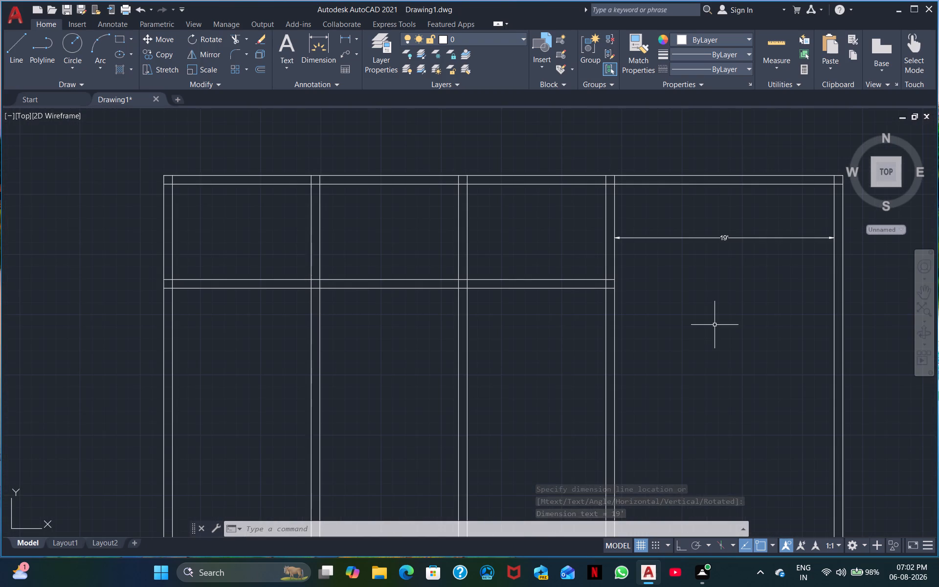
{"action": "middle_click_drag", "start_coordinate": [708, 328], "coordinate": [814, 318]}
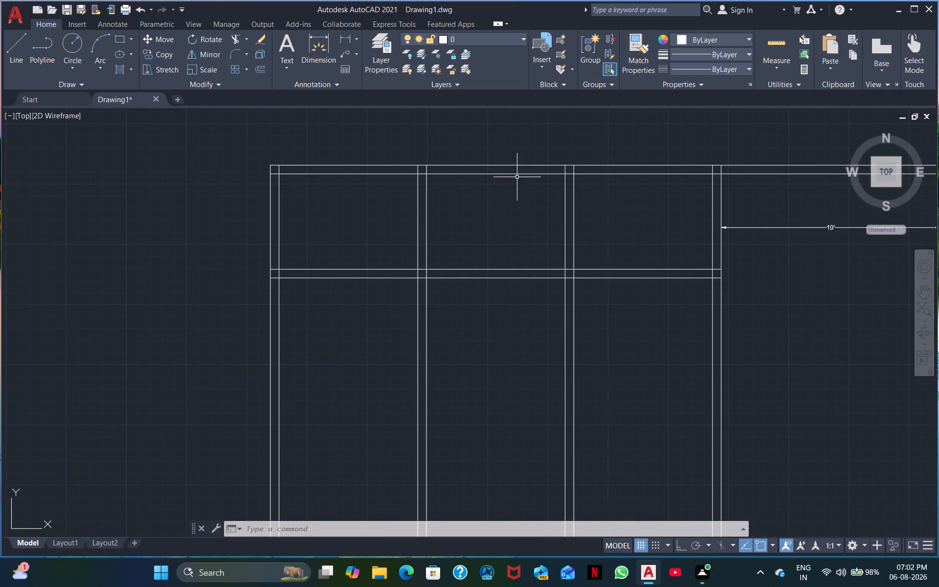
{"action": "left_click", "coordinate": [341, 38]}
{"action": "left_click", "coordinate": [474, 175]}
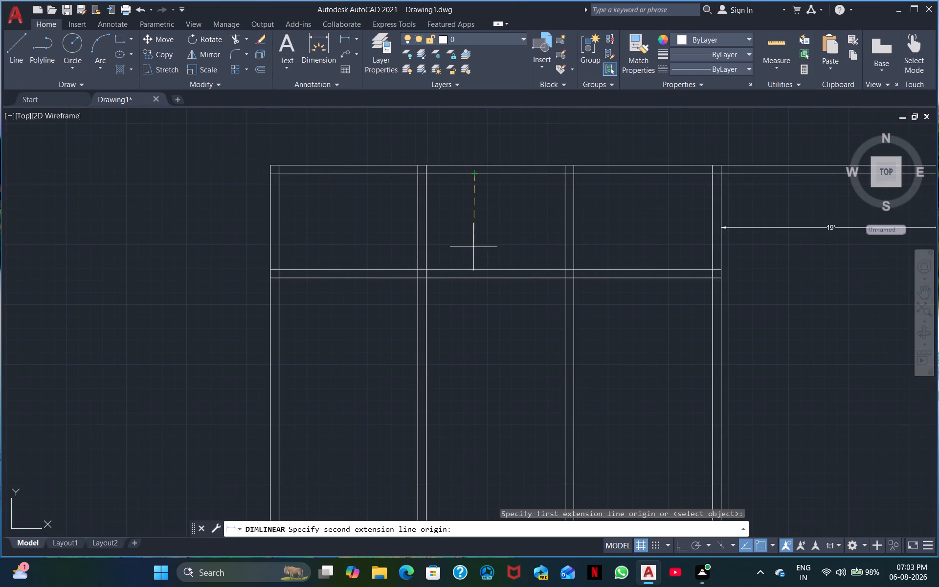
{"action": "left_click", "coordinate": [474, 269]}
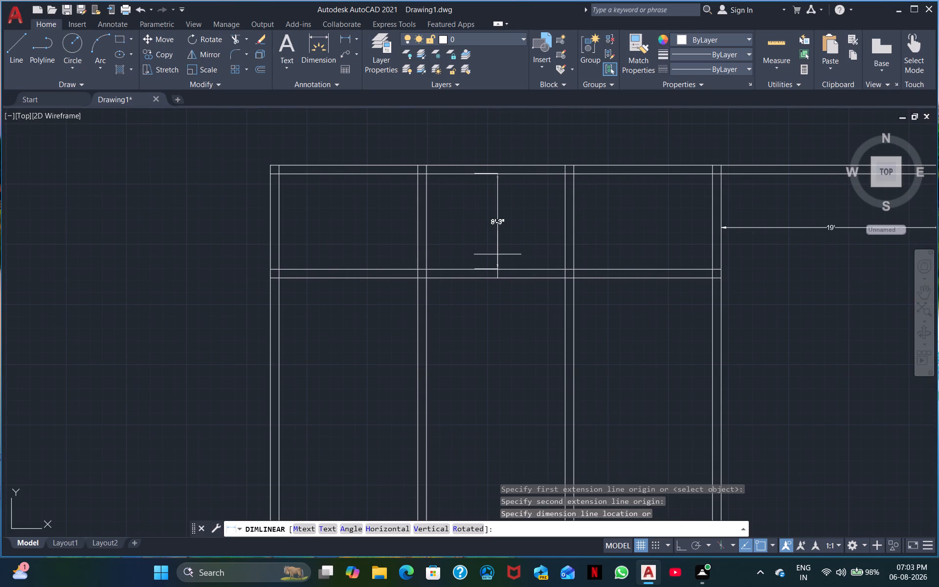
{"action": "key", "text": "Escape"}
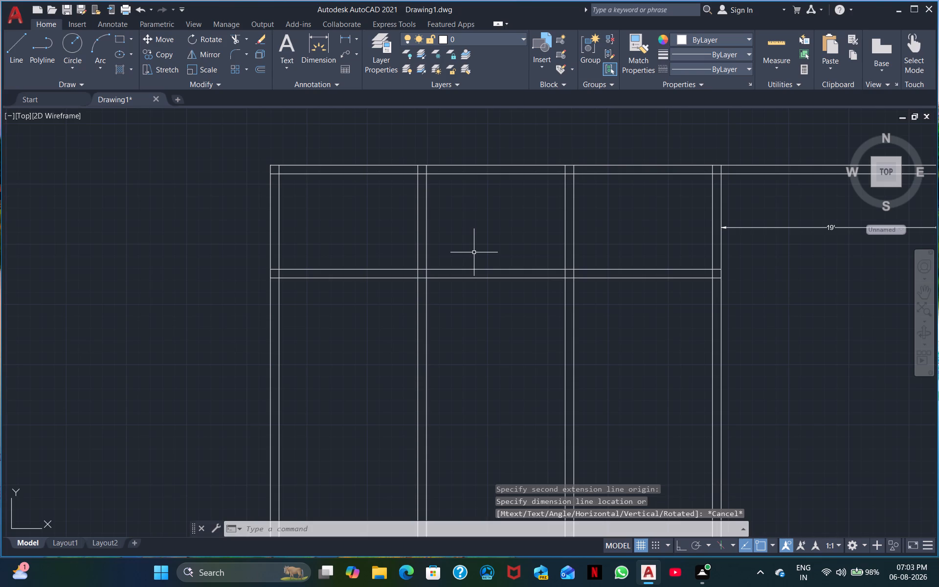
Select the linear dimension in the bay beyond the third partition with a crossing window.
{"action": "middle_click_drag", "start_coordinate": [656, 374], "coordinate": [620, 236]}
{"action": "scroll", "coordinate": [620, 236], "scroll_direction": "down", "scroll_amount": 2}
{"action": "scroll", "coordinate": [618, 237], "scroll_direction": "up", "scroll_amount": 1}
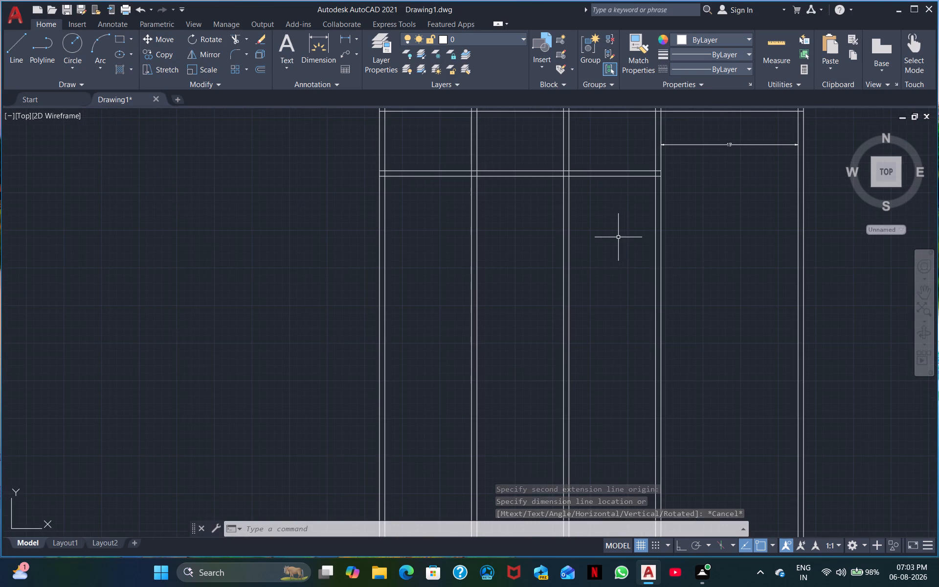
{"action": "middle_click_drag", "start_coordinate": [618, 237], "coordinate": [546, 312]}
{"action": "double_click", "coordinate": [680, 254]}
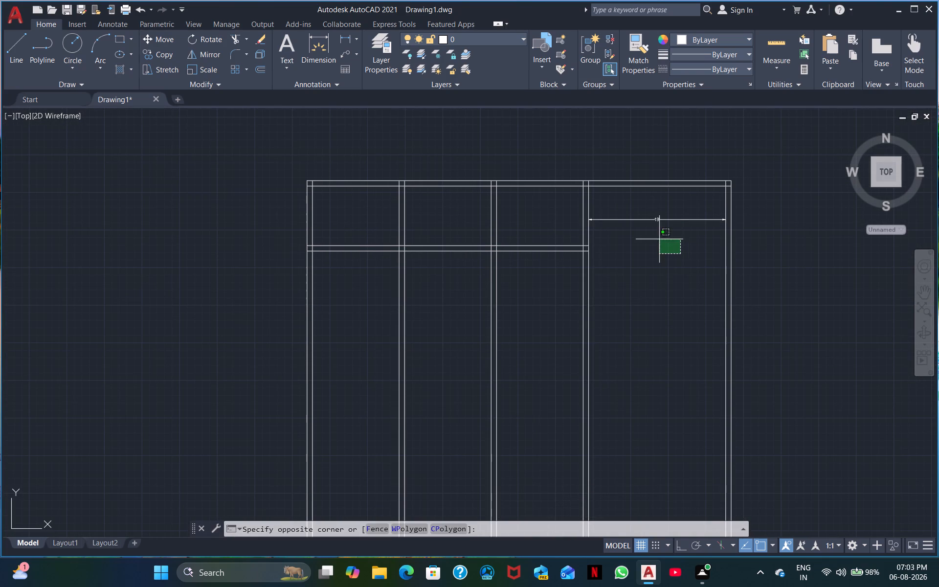
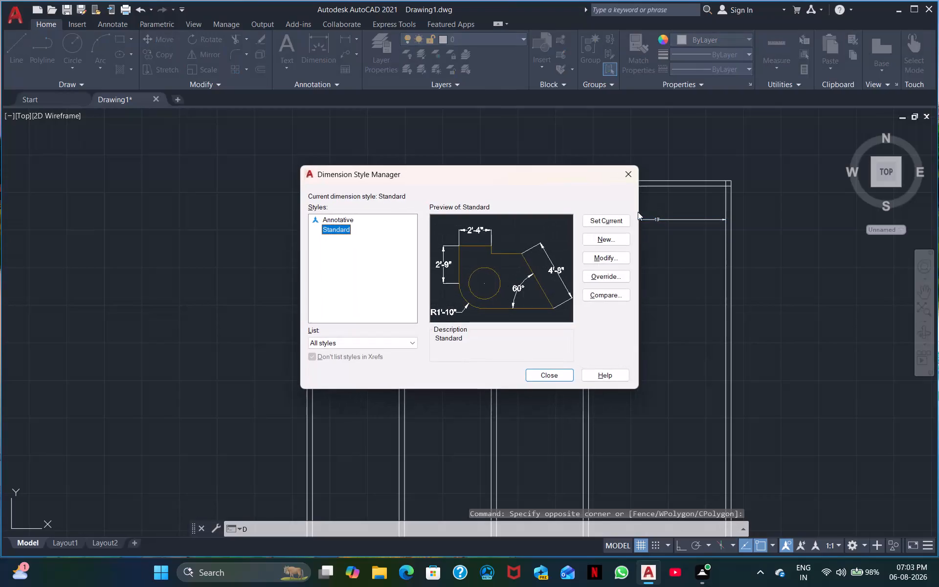
Set the Standard dimension style's arrow size to 8".
{"action": "left_click", "coordinate": [621, 254]}
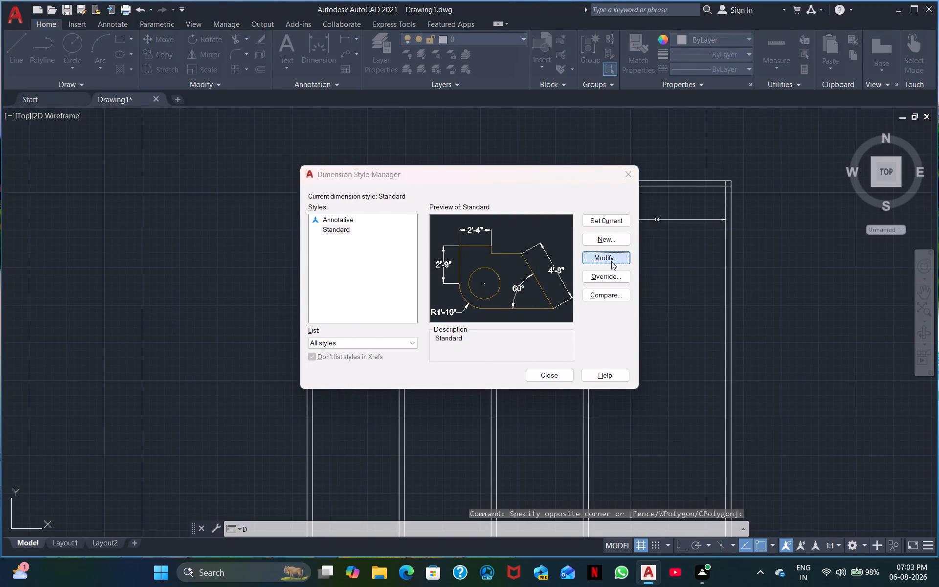
{"action": "left_click", "coordinate": [319, 272]}
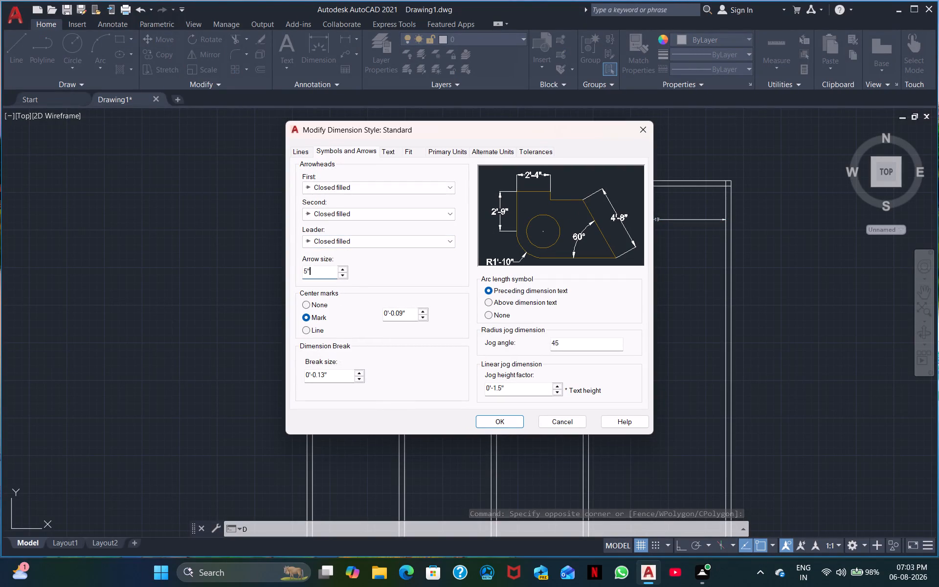
{"action": "key", "text": "BackSpace"}
{"action": "key", "text": "BackSpace"}
{"action": "key", "text": "BackSpace"}
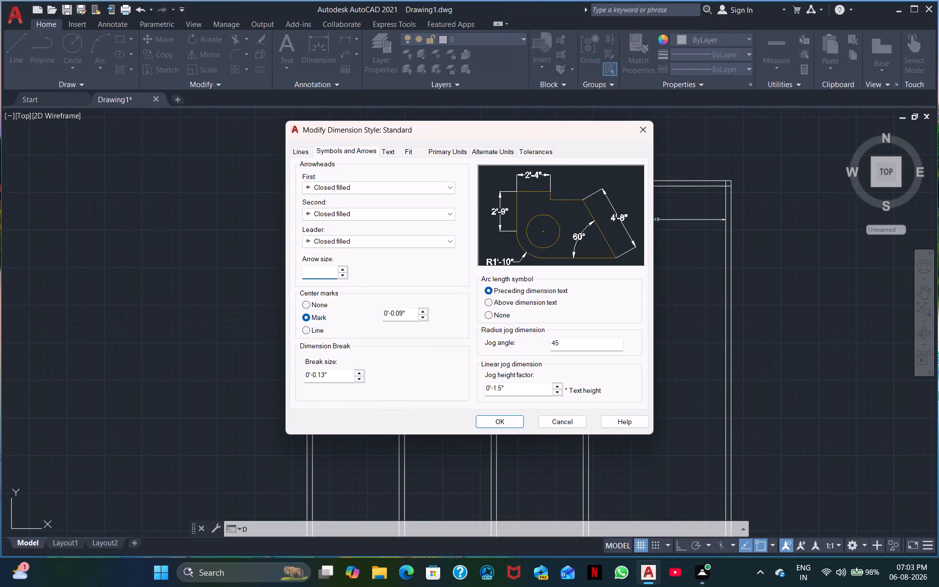
{"action": "key", "text": "6"}
{"action": "key", "text": "shift+quotedbl"}
{"action": "key", "text": "BackSpace"}
{"action": "key", "text": "BackSpace"}
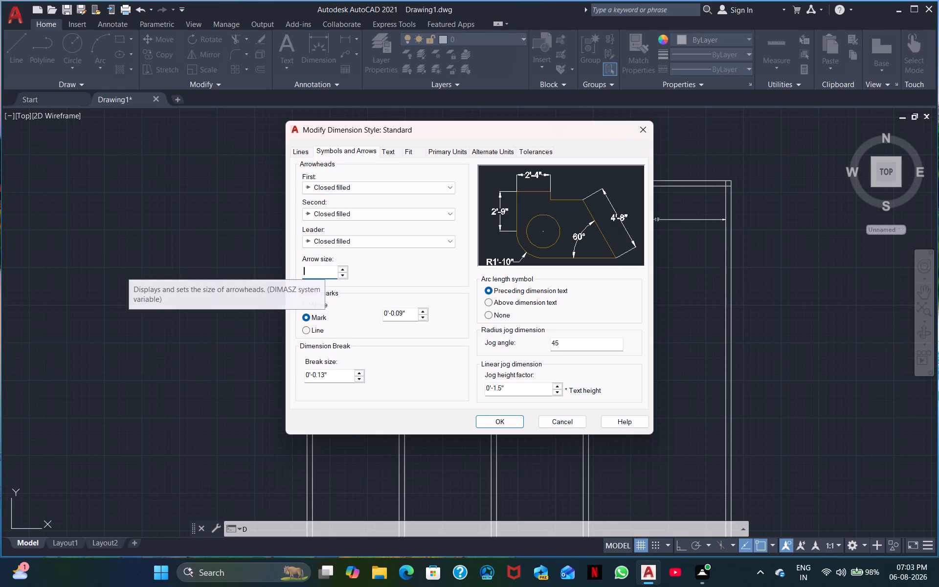
{"action": "key", "text": "1"}
{"action": "key", "text": "0"}
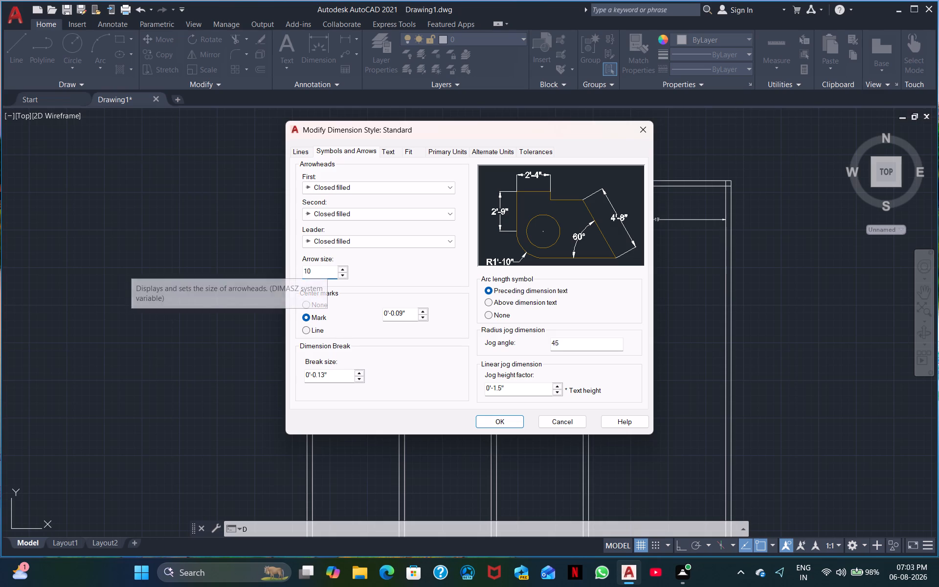
{"action": "key", "text": "BackSpace"}
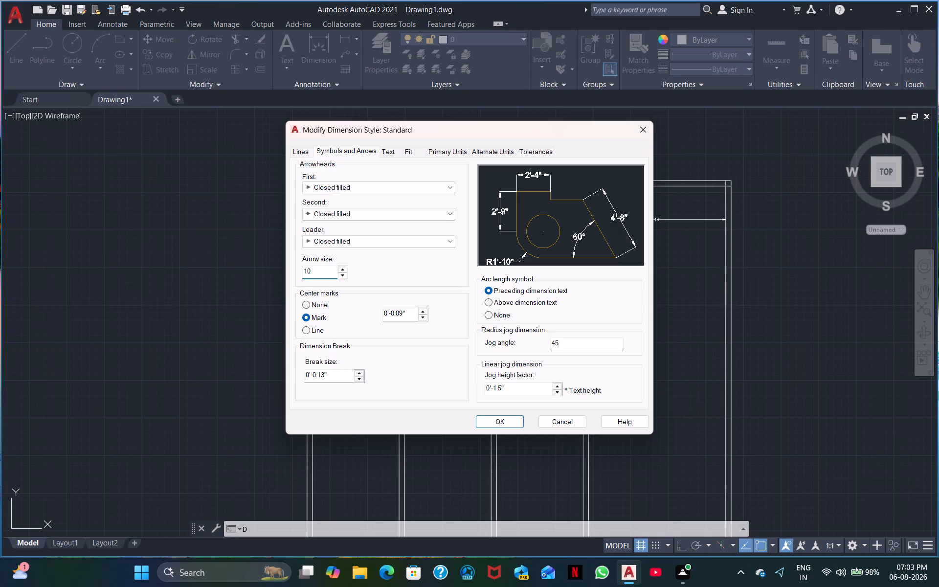
{"action": "key", "text": "BackSpace"}
{"action": "key", "text": "8"}
{"action": "key", "text": "shift+quotedbl"}
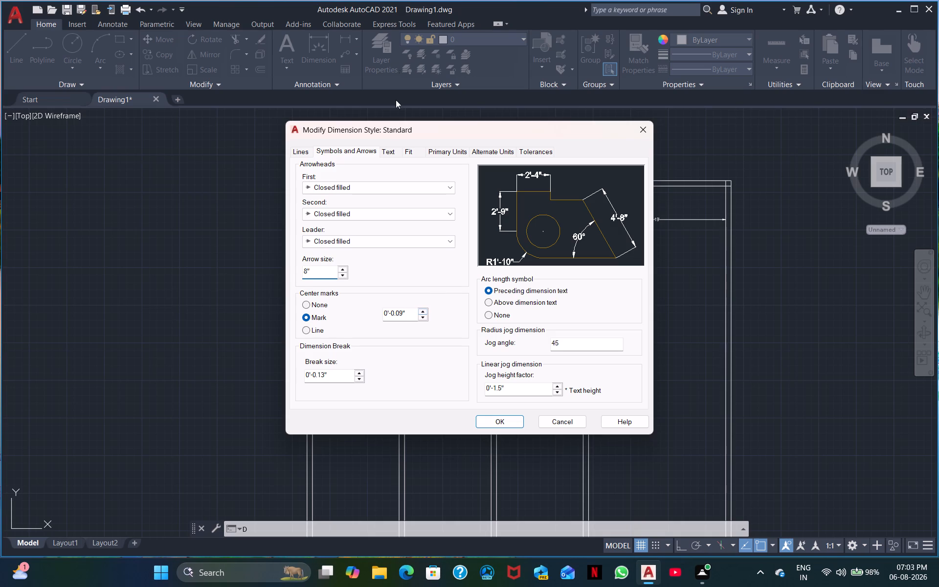
Set the Standard dimension style's text height to 10" and make the style current.
{"action": "left_click", "coordinate": [388, 153]}
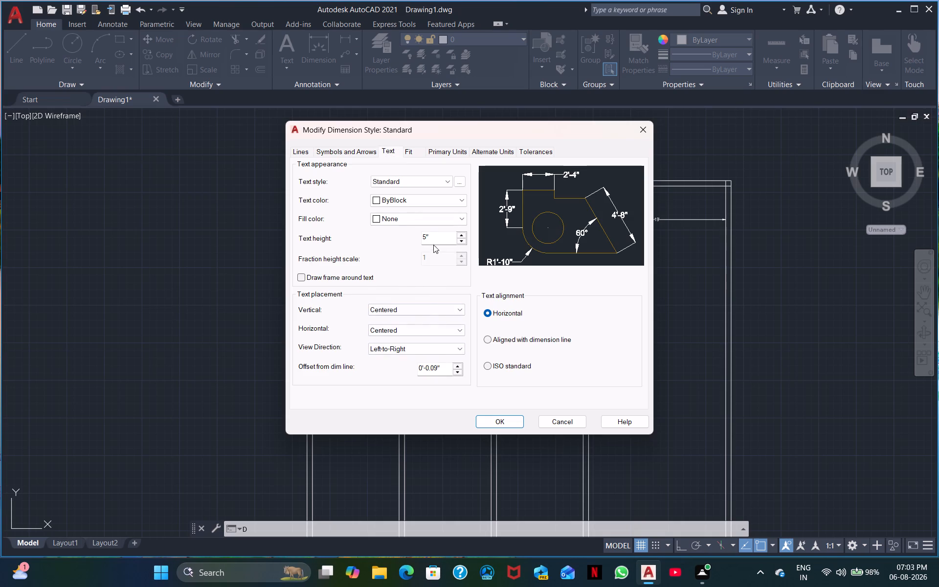
{"action": "left_click", "coordinate": [438, 239]}
{"action": "key", "text": "BackSpace"}
{"action": "key", "text": "BackSpace"}
{"action": "key", "text": "8"}
{"action": "key", "text": "BackSpace"}
{"action": "type", "text": "10"}
{"action": "key", "text": "shift+quotedbl"}
{"action": "left_click", "coordinate": [494, 424]}
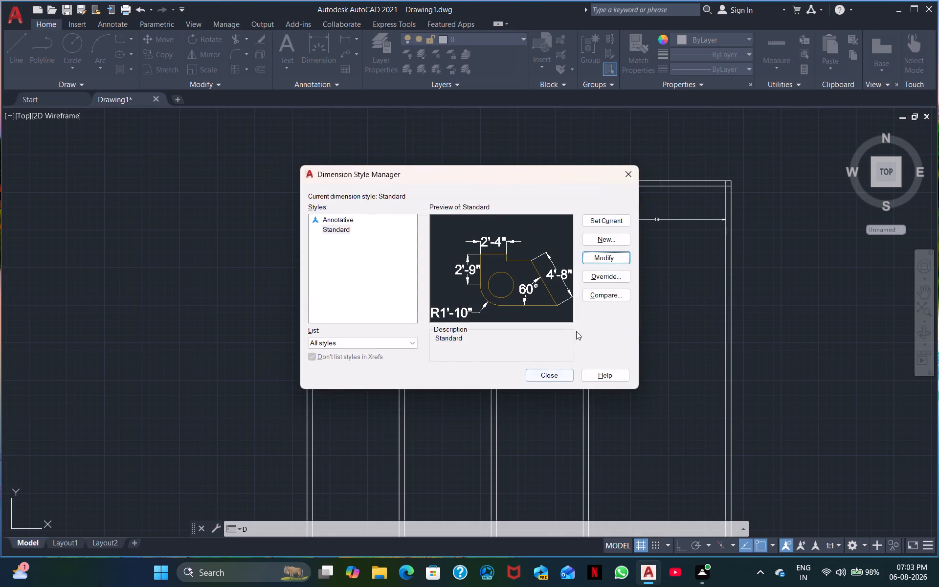
{"action": "left_click", "coordinate": [606, 217]}
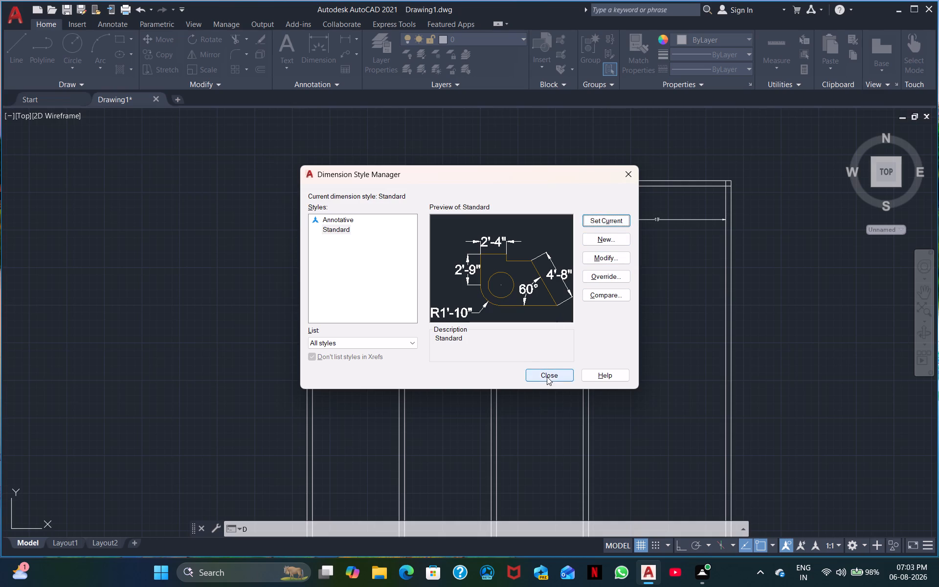
{"action": "left_click", "coordinate": [547, 377]}
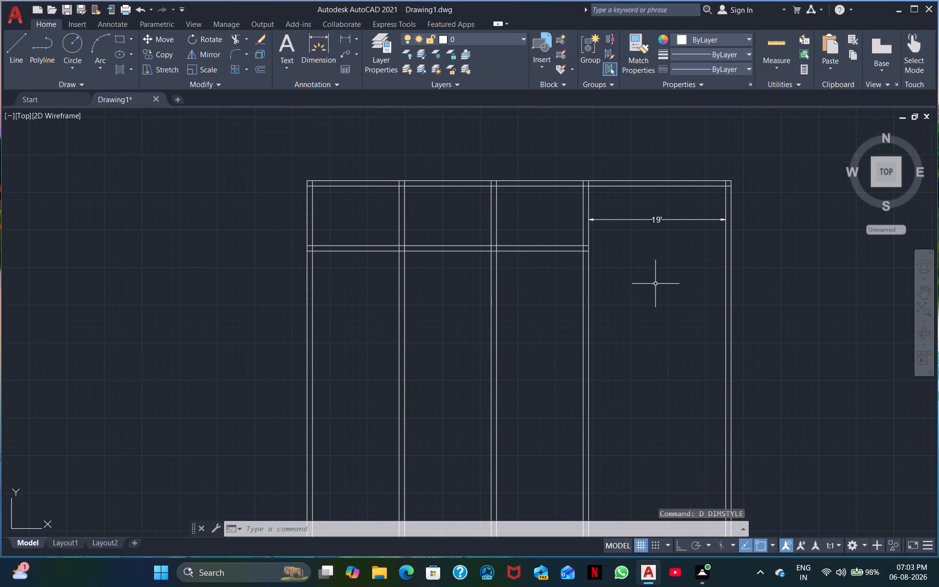
Offset the horizontal partition's lower line 4'9" downward.
{"action": "middle_click_drag", "start_coordinate": [655, 284], "coordinate": [691, 260]}
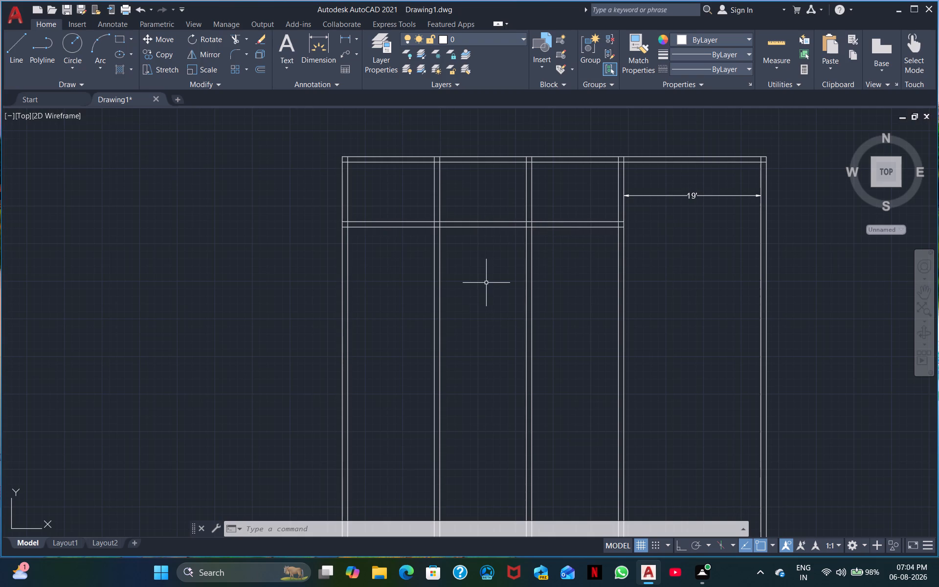
{"action": "type", "text": "O"}
{"action": "key", "text": "space"}
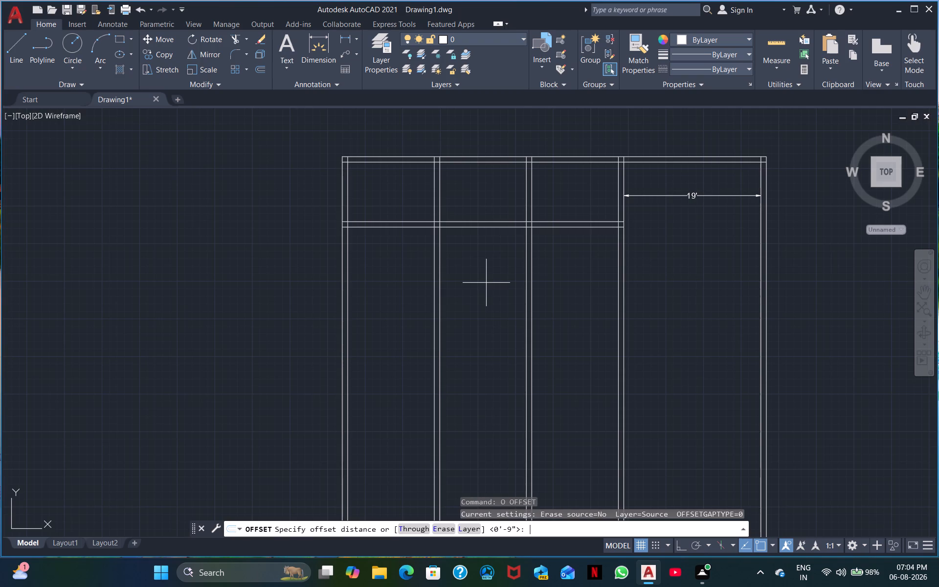
{"action": "type", "text": "4'9\""}
{"action": "key", "text": "Return"}
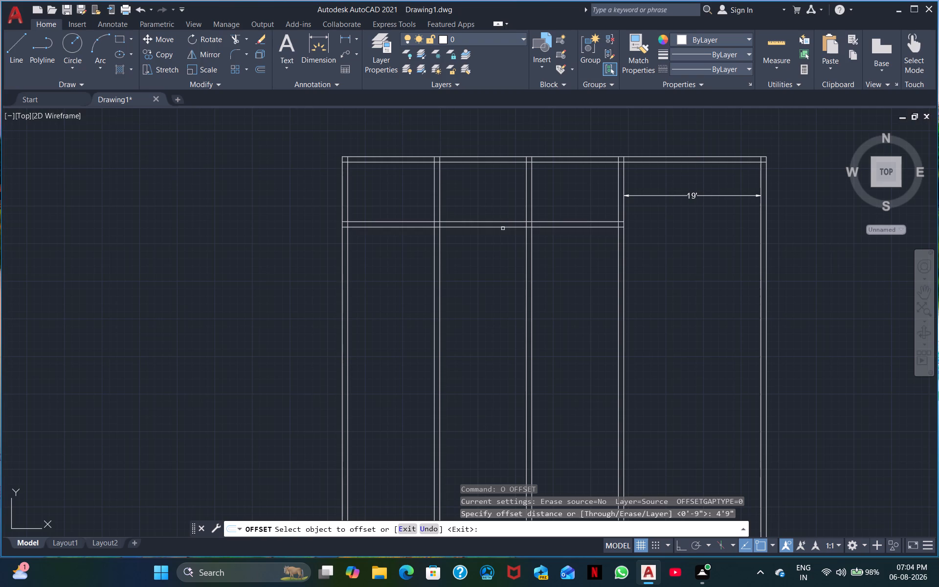
{"action": "double_click", "coordinate": [503, 228]}
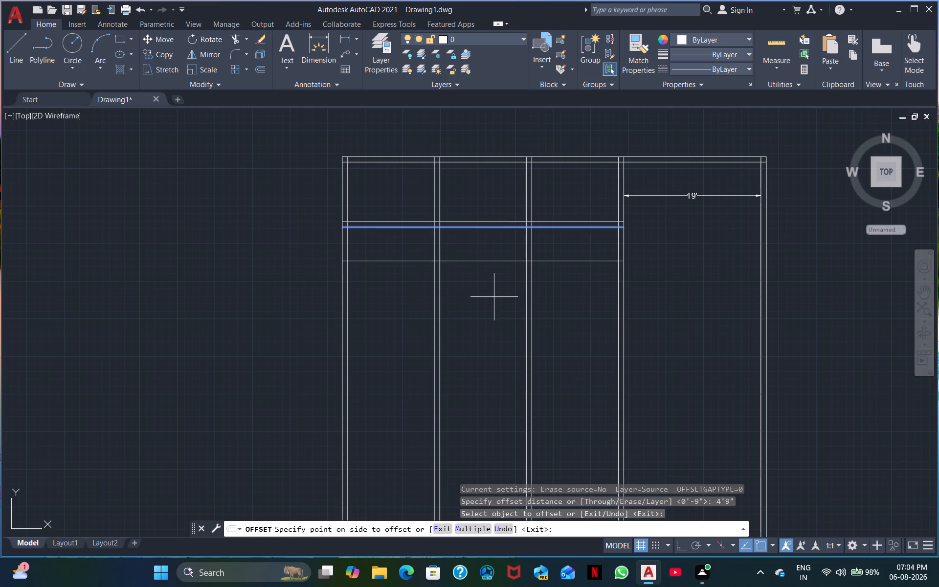
{"action": "left_click", "coordinate": [494, 297]}
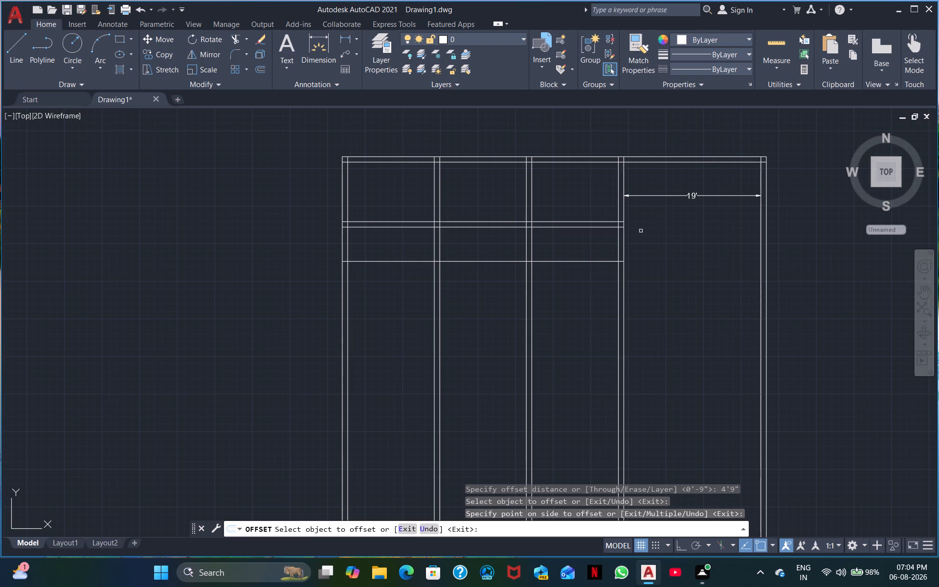
Extend the new horizontal line across the wide bay to the right outer wall's inner line.
{"action": "double_click", "coordinate": [248, 43]}
{"action": "left_click", "coordinate": [247, 38]}
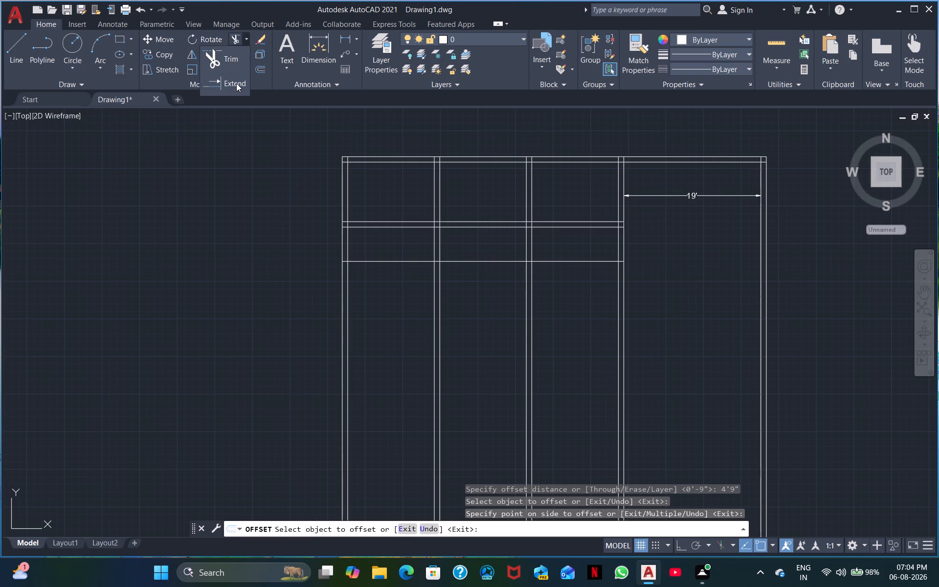
{"action": "left_click", "coordinate": [236, 84]}
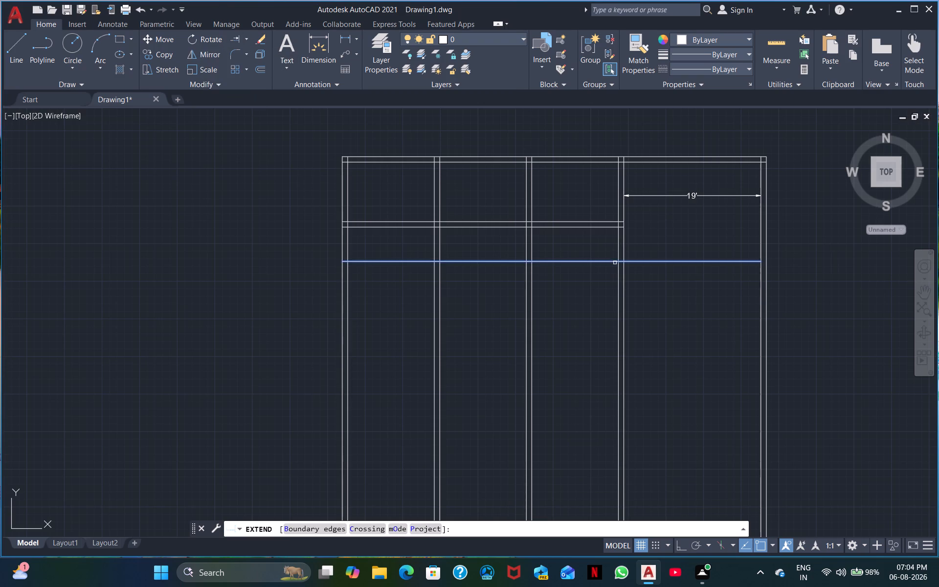
{"action": "left_click", "coordinate": [615, 262]}
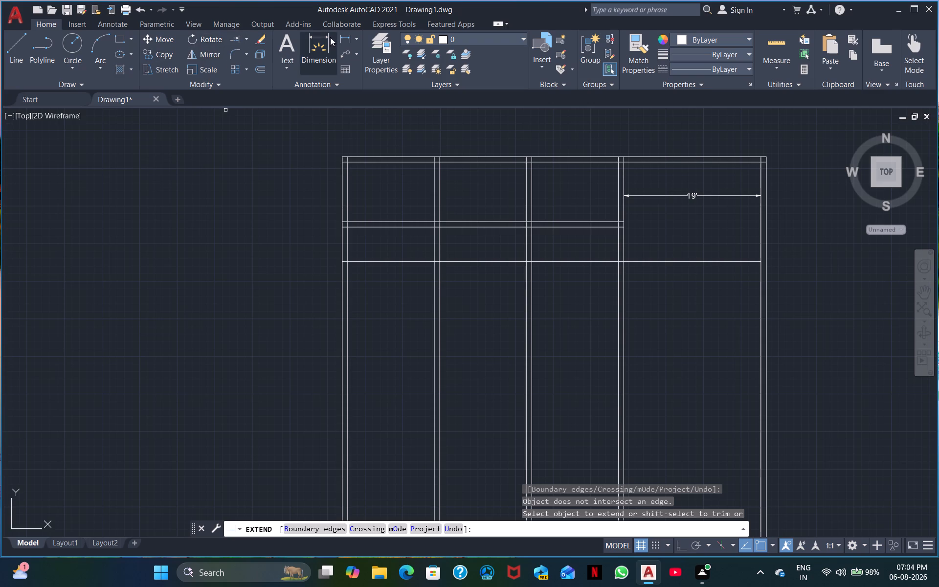
Trim away the new horizontal line's part in the first bay and its stub inside the left outer wall.
{"action": "left_click", "coordinate": [244, 37]}
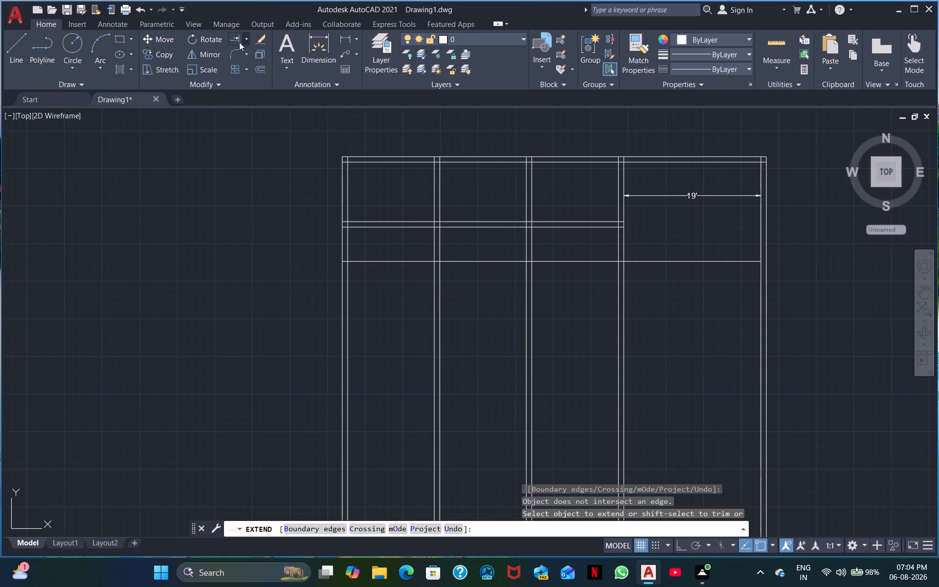
{"action": "left_click", "coordinate": [235, 55]}
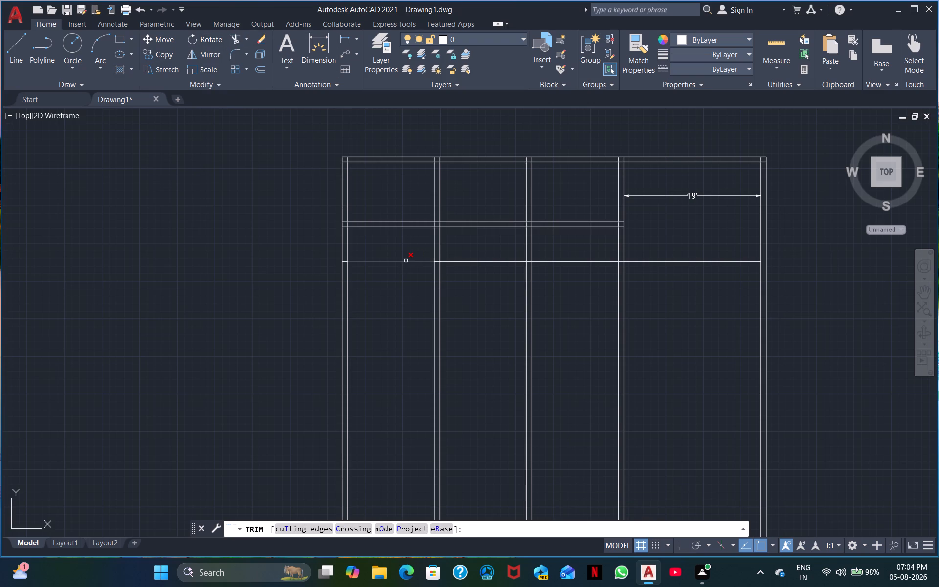
{"action": "left_click", "coordinate": [406, 261]}
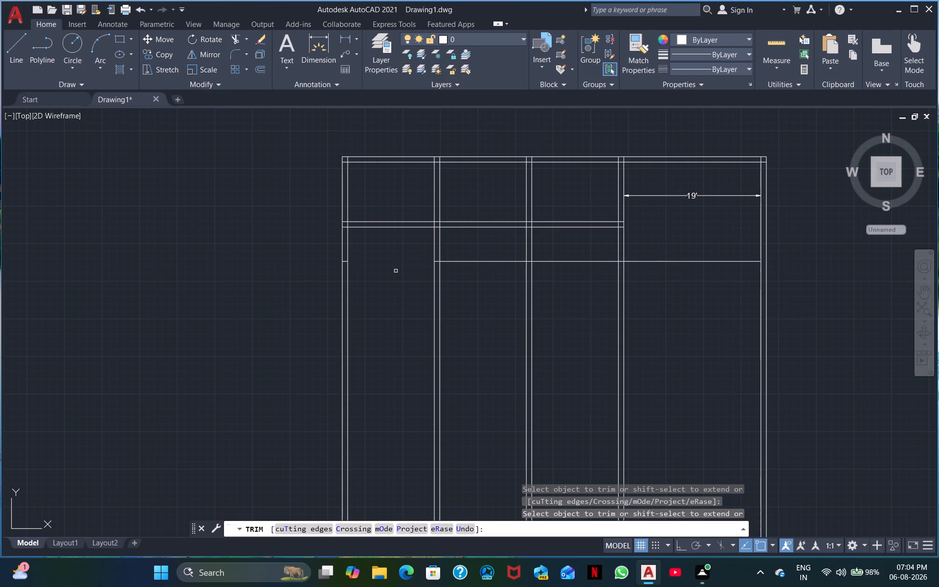
{"action": "middle_click", "coordinate": [396, 271]}
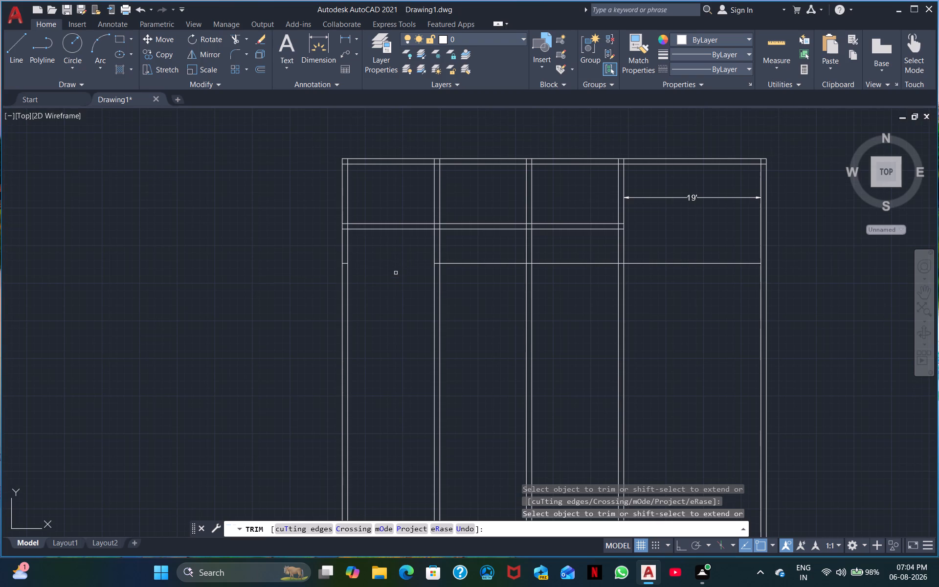
{"action": "scroll", "coordinate": [351, 258], "scroll_direction": "up", "scroll_amount": 3}
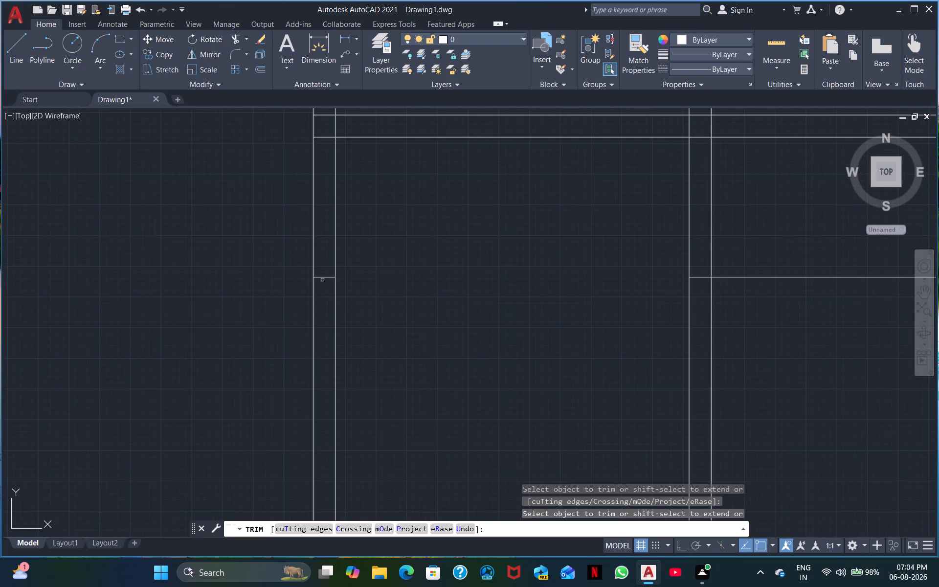
{"action": "double_click", "coordinate": [323, 278]}
{"action": "middle_click_drag", "start_coordinate": [481, 270], "coordinate": [357, 181]}
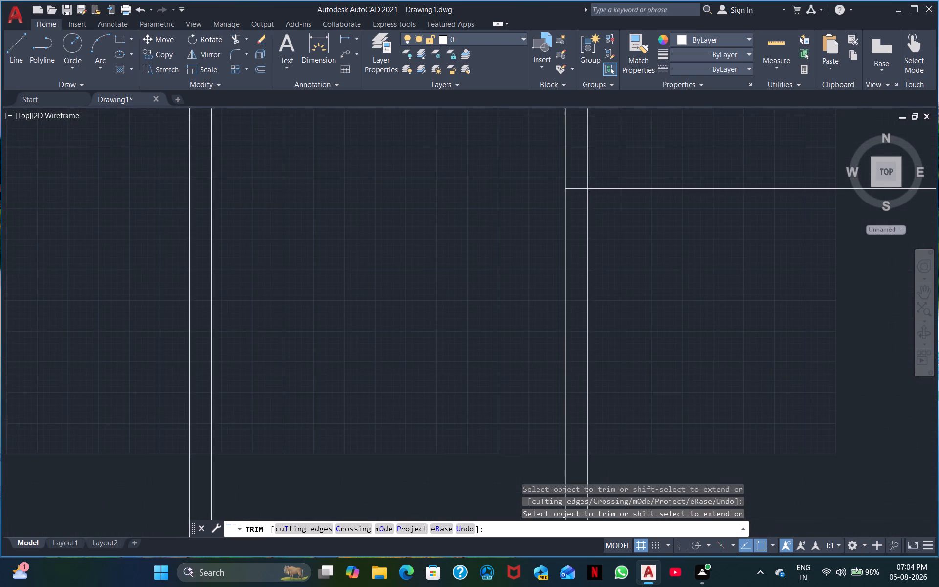
{"action": "scroll", "coordinate": [357, 181], "scroll_direction": "down", "scroll_amount": 1}
{"action": "key", "text": "Escape"}
{"action": "key", "text": "Escape"}
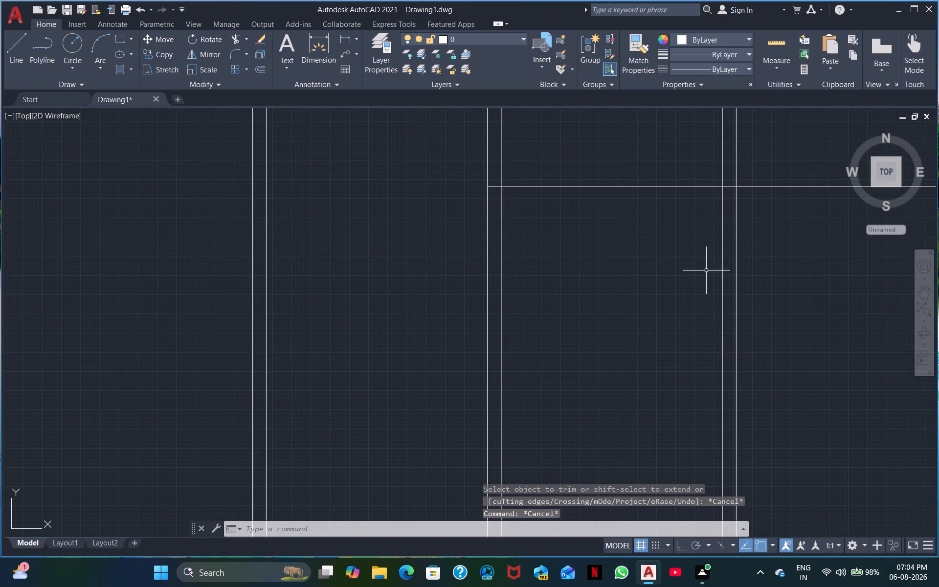
Offset the remaining horizontal line 9" downward to form a second horizontal partition.
{"action": "middle_click_drag", "start_coordinate": [696, 271], "coordinate": [520, 240]}
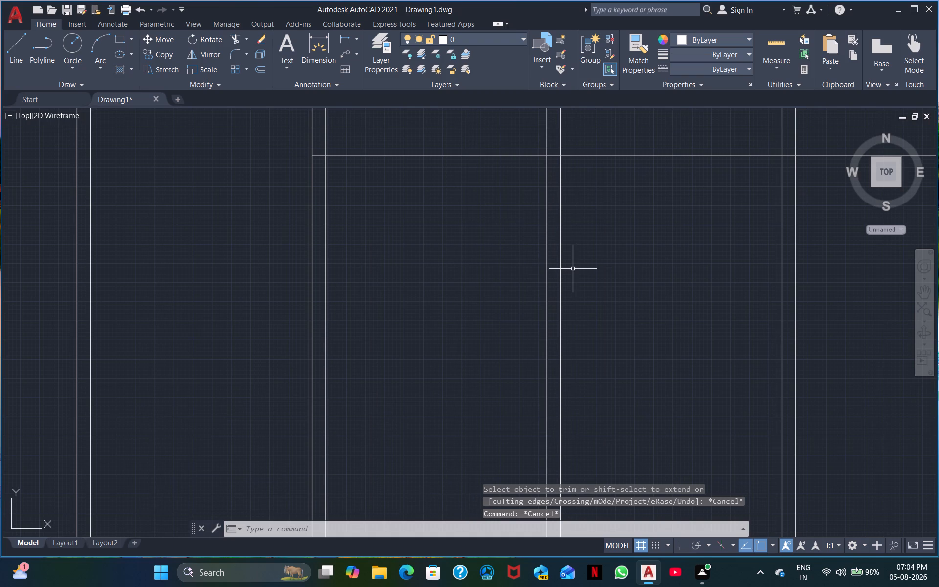
{"action": "type", "text": "O"}
{"action": "key", "text": "space"}
{"action": "key", "text": "9"}
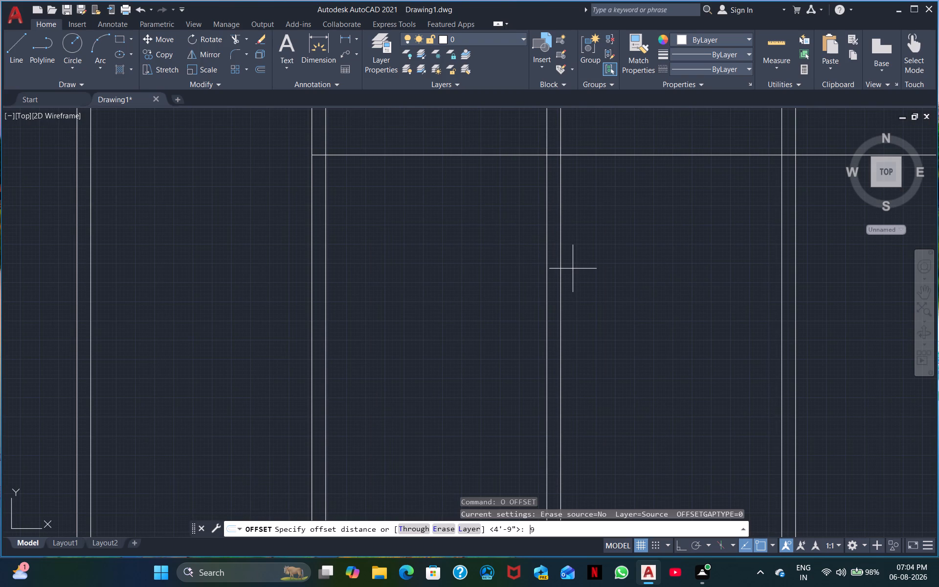
{"action": "key", "text": "shift+quotedbl"}
{"action": "key", "text": "Return"}
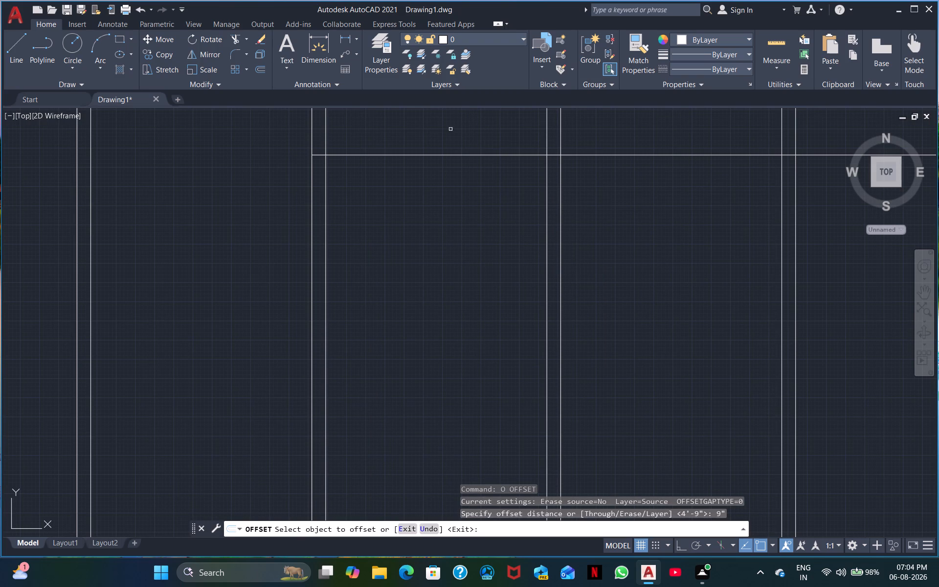
{"action": "left_click", "coordinate": [429, 156]}
{"action": "left_click", "coordinate": [421, 179]}
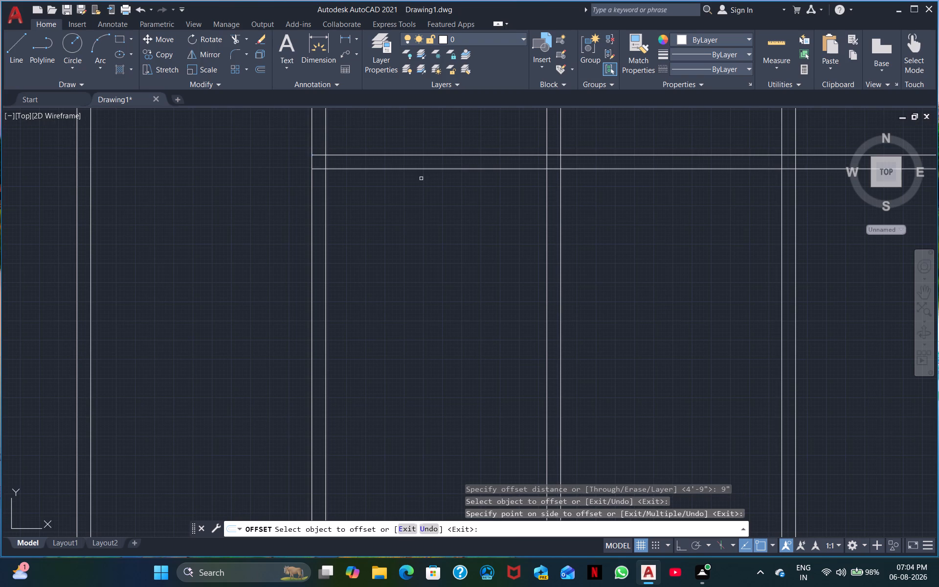
{"action": "middle_click_drag", "start_coordinate": [462, 222], "coordinate": [475, 200]}
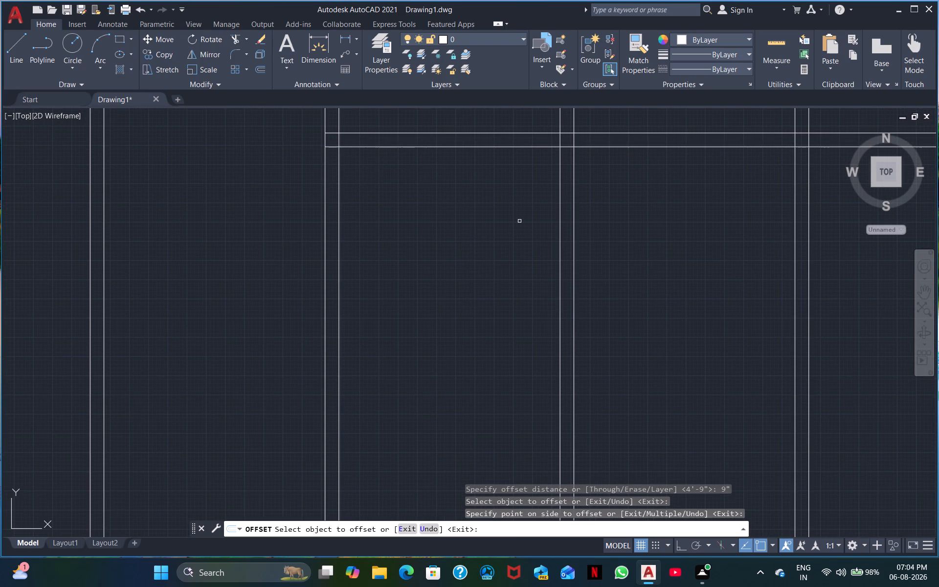
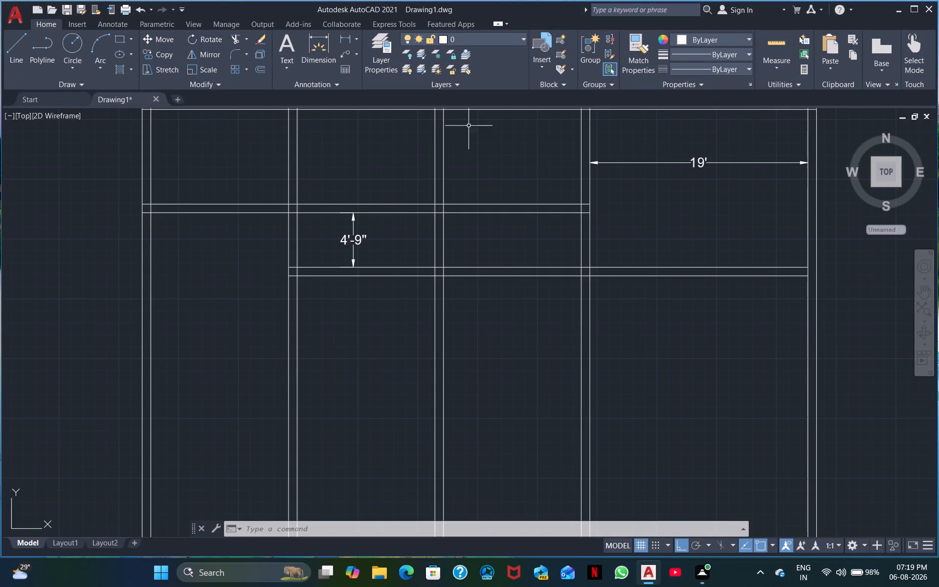
Examine the wall grid and the open bays below the second horizontal partition.
{"action": "scroll", "coordinate": [546, 192], "scroll_direction": "down", "scroll_amount": 2}
{"action": "middle_click", "coordinate": [507, 242]}
{"action": "scroll", "coordinate": [507, 242], "scroll_direction": "up", "scroll_amount": 1}
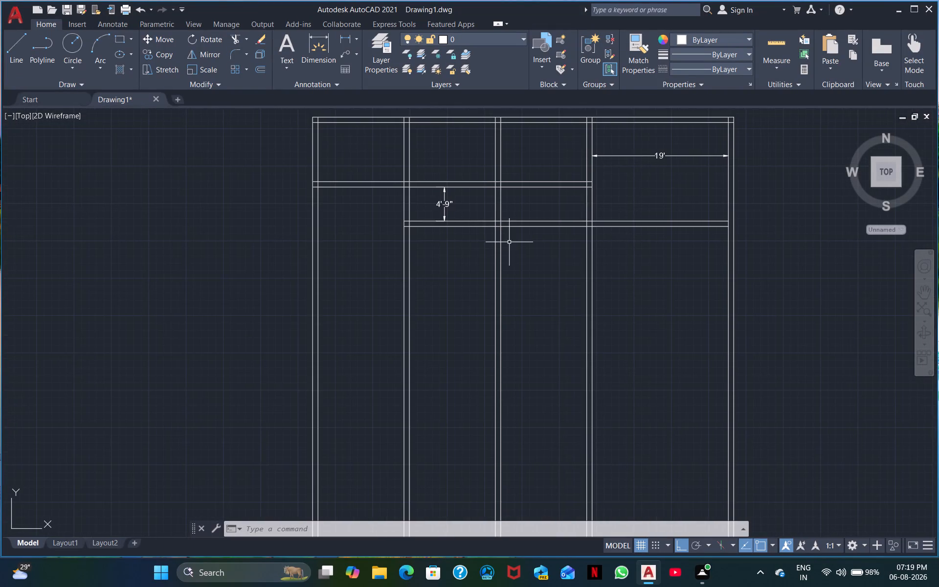
{"action": "middle_click_drag", "start_coordinate": [495, 243], "coordinate": [495, 252]}
{"action": "scroll", "coordinate": [495, 246], "scroll_direction": "down", "scroll_amount": 1}
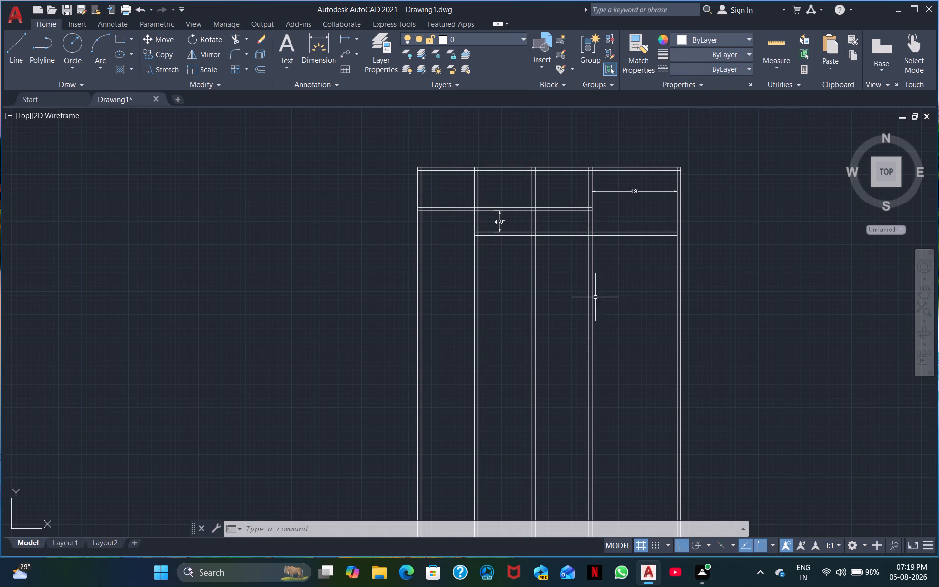
{"action": "middle_click_drag", "start_coordinate": [625, 306], "coordinate": [647, 220]}
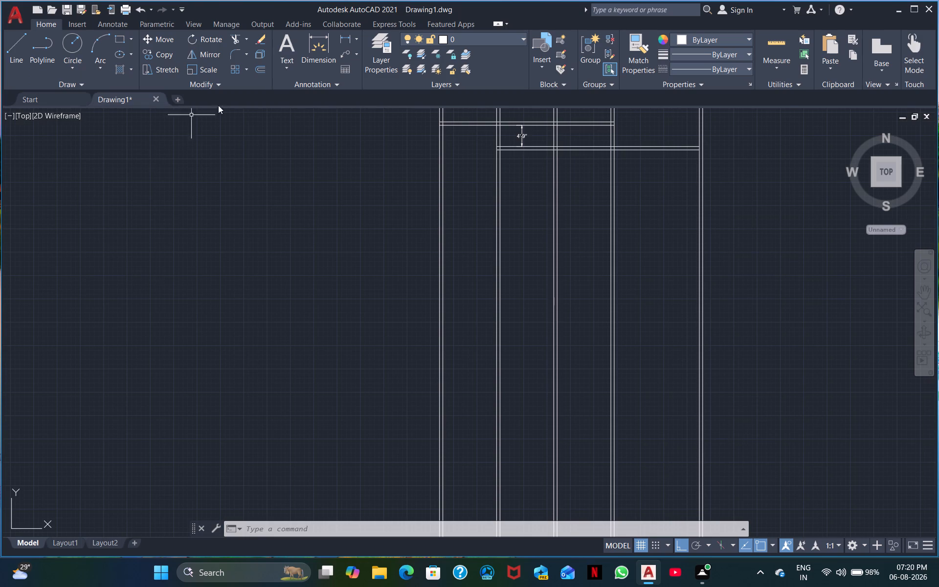
{"action": "middle_click_drag", "start_coordinate": [593, 271], "coordinate": [536, 307]}
{"action": "scroll", "coordinate": [491, 262], "scroll_direction": "up", "scroll_amount": 1}
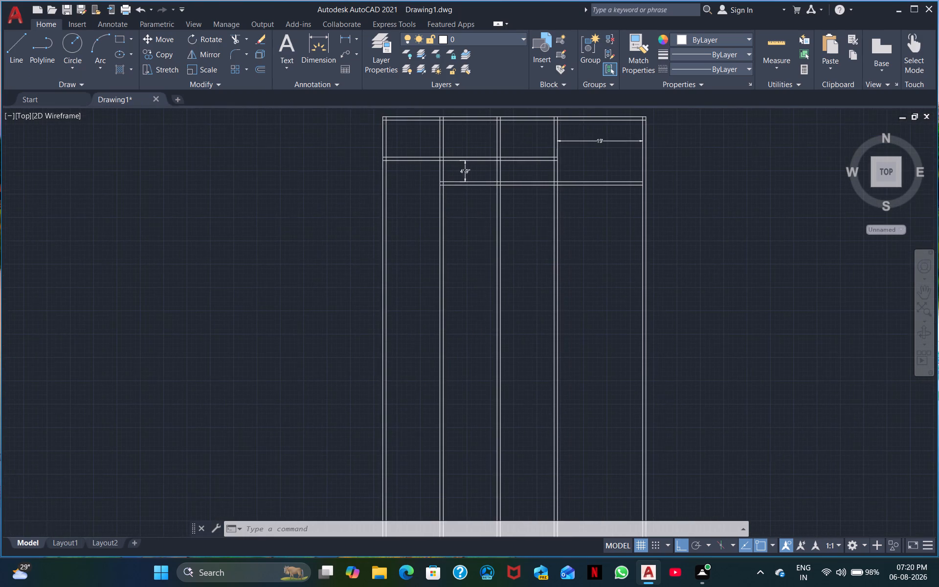
{"action": "middle_click_drag", "start_coordinate": [544, 249], "coordinate": [383, 202]}
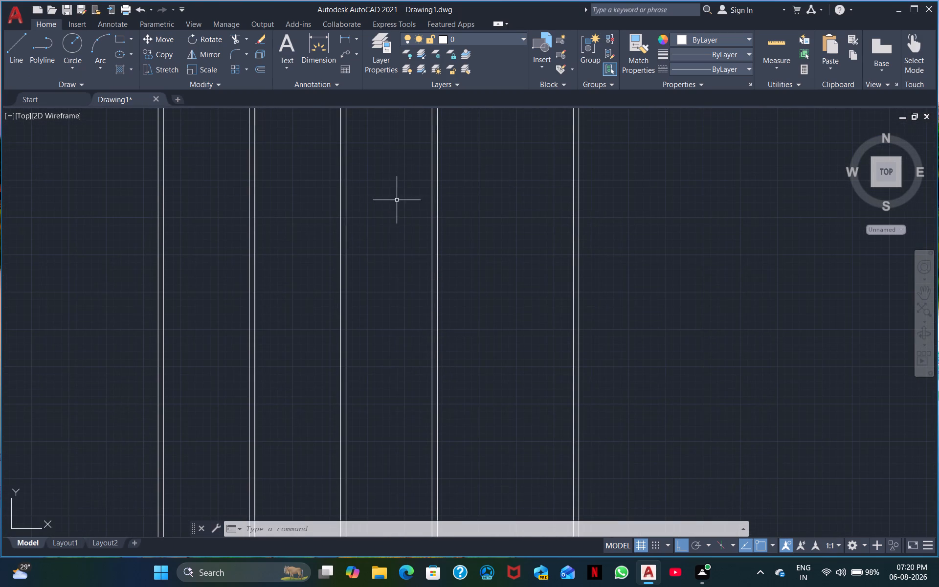
{"action": "scroll", "coordinate": [397, 200], "scroll_direction": "down", "scroll_amount": 2}
{"action": "middle_click_drag", "start_coordinate": [401, 201], "coordinate": [410, 227]}
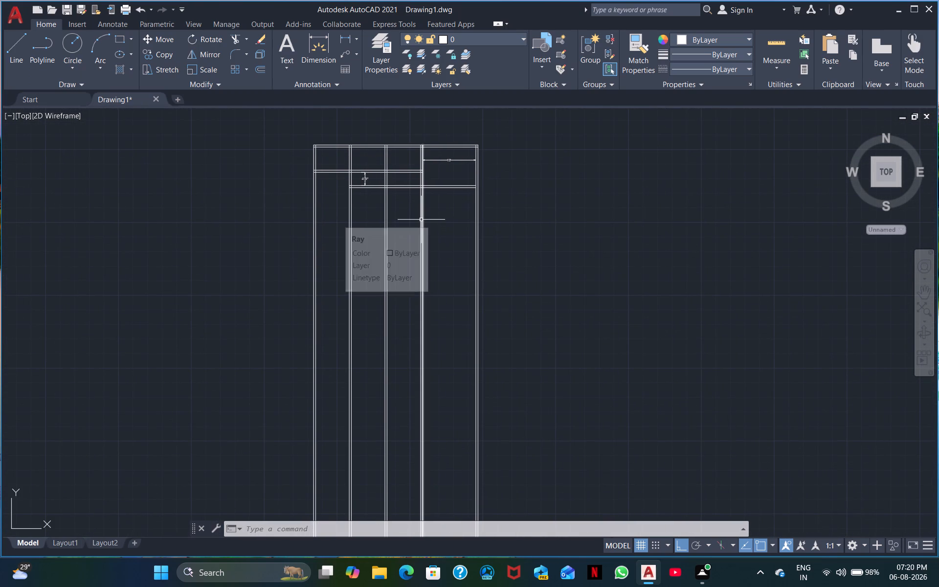
Offset the second horizontal partition's lower line 12' downward.
{"action": "key", "text": "o"}
{"action": "key", "text": "space"}
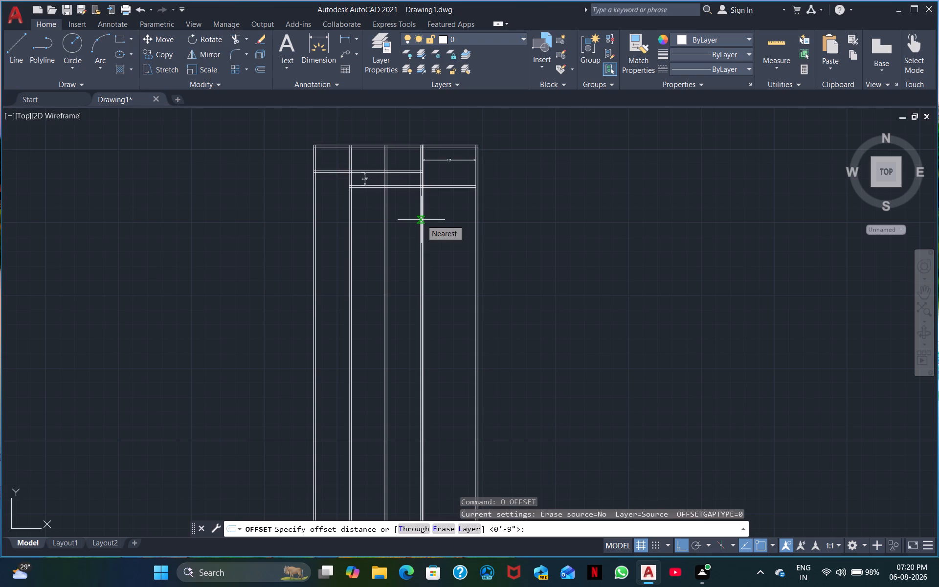
{"action": "type", "text": "12"}
{"action": "key", "text": "apostrophe"}
{"action": "key", "text": "Return"}
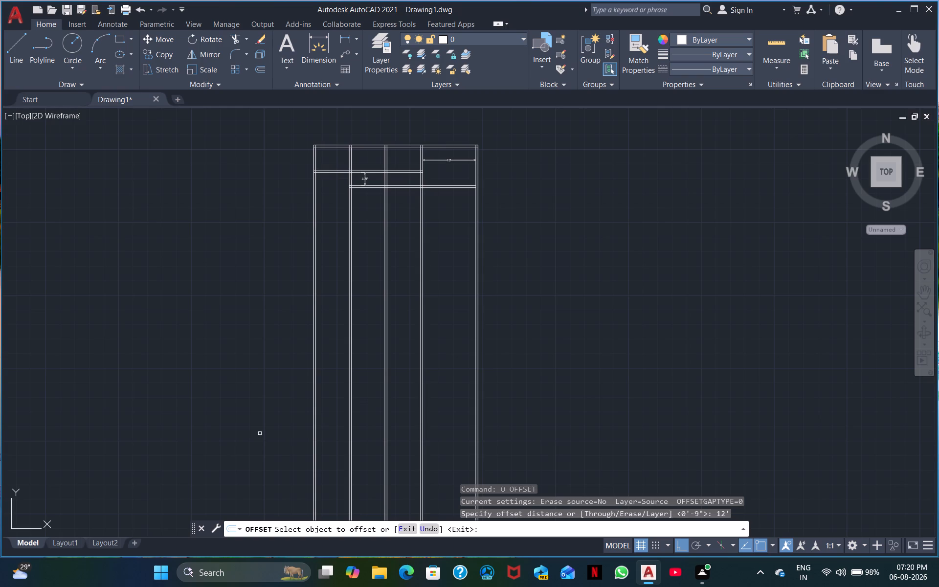
{"action": "scroll", "coordinate": [280, 403], "scroll_direction": "up", "scroll_amount": 1}
{"action": "scroll", "coordinate": [365, 277], "scroll_direction": "down", "scroll_amount": 1}
{"action": "middle_click_drag", "start_coordinate": [400, 161], "coordinate": [366, 216]}
{"action": "scroll", "coordinate": [366, 216], "scroll_direction": "up", "scroll_amount": 1}
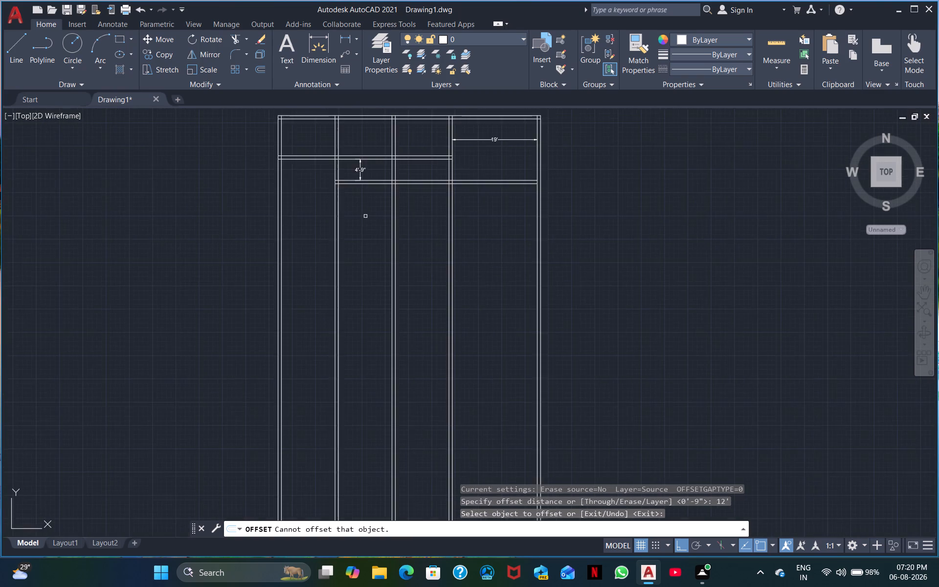
{"action": "scroll", "coordinate": [365, 216], "scroll_direction": "up", "scroll_amount": 1}
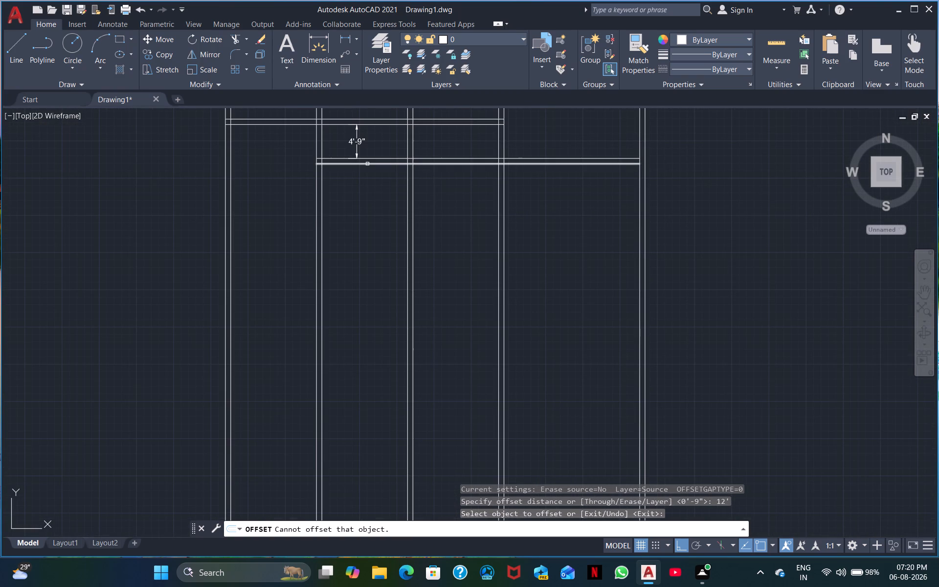
{"action": "left_click_drag", "start_coordinate": [367, 164], "coordinate": [370, 171]}
{"action": "left_click", "coordinate": [393, 231]}
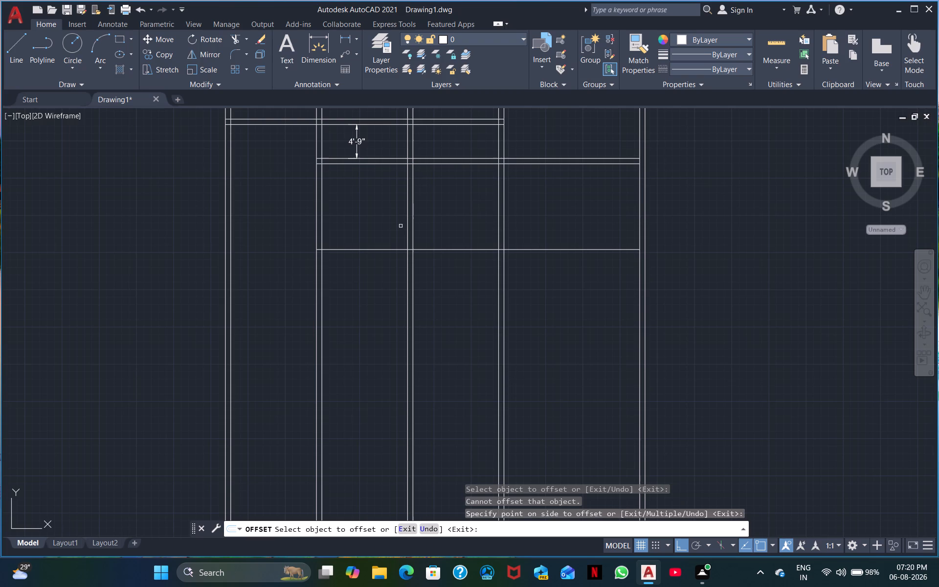
{"action": "key", "text": "space"}
Offset the new horizontal line 9" downward to form a third horizontal partition.
{"action": "key", "text": "space"}
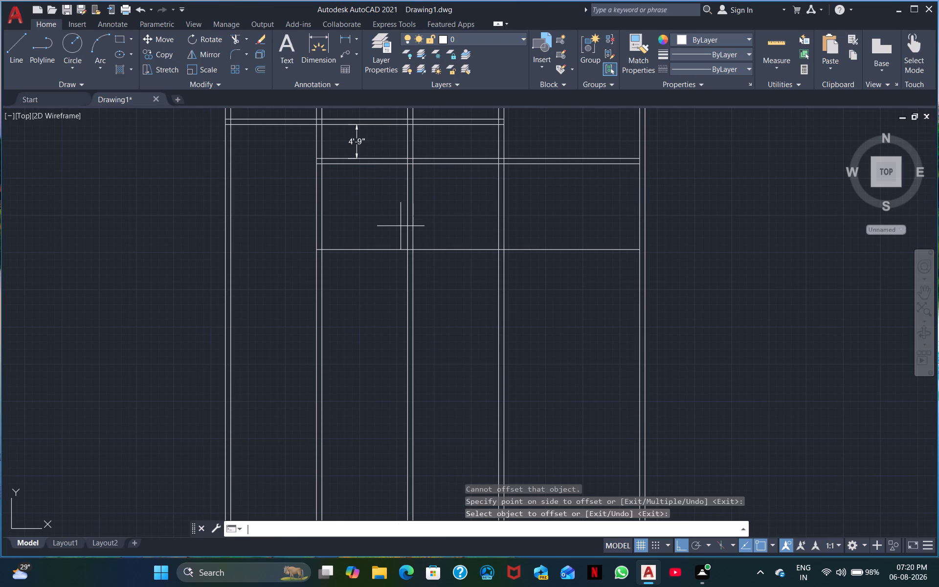
{"action": "key", "text": "9"}
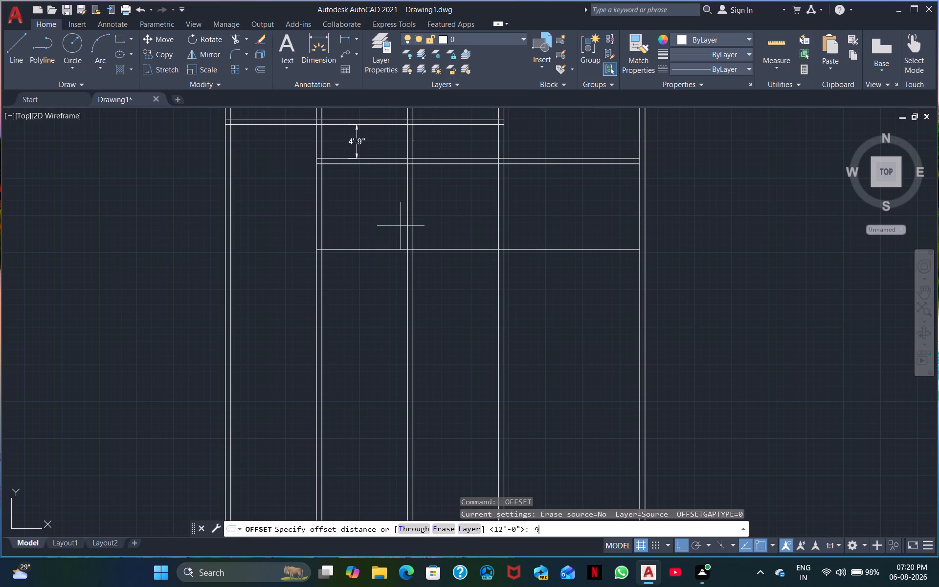
{"action": "key", "text": "shift+quotedbl"}
{"action": "key", "text": "Return"}
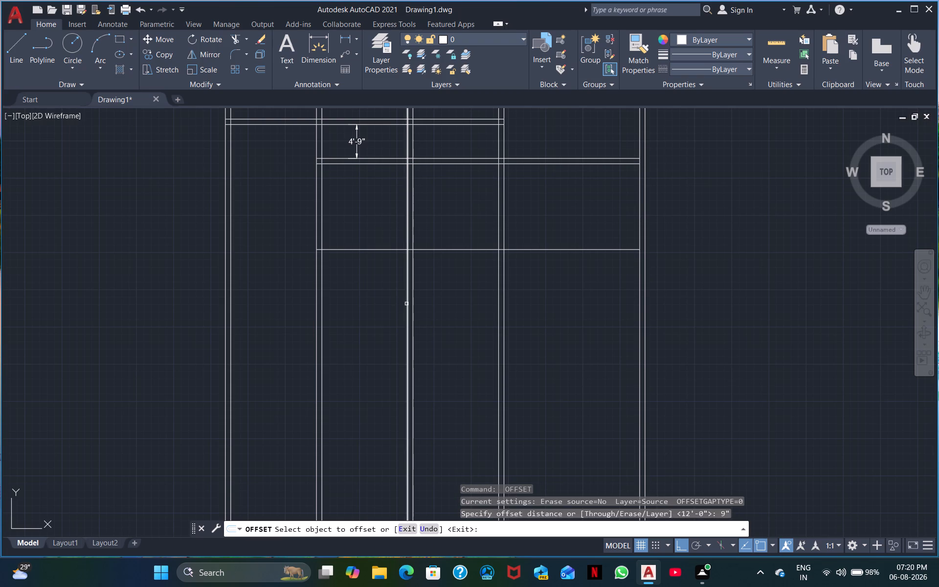
{"action": "left_click", "coordinate": [371, 250]}
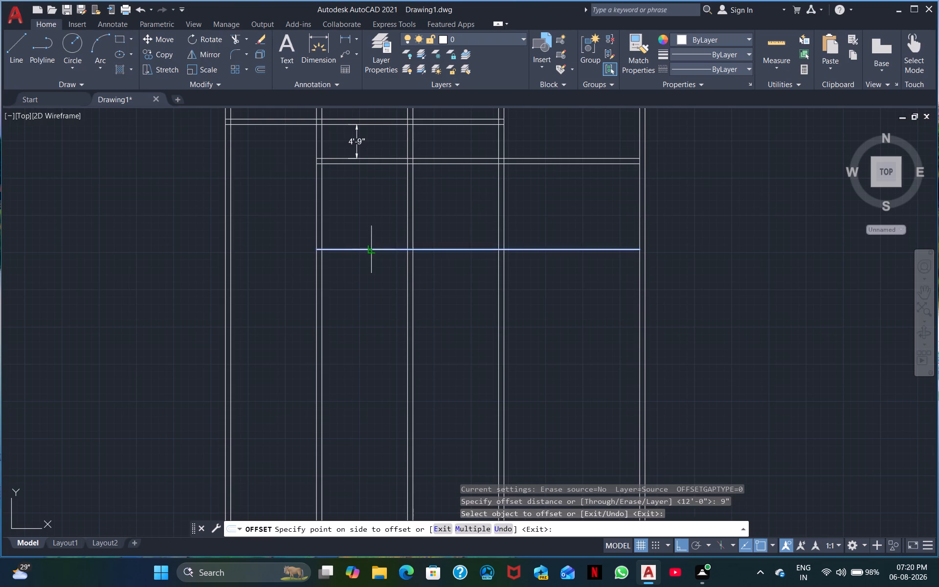
{"action": "left_click", "coordinate": [372, 261]}
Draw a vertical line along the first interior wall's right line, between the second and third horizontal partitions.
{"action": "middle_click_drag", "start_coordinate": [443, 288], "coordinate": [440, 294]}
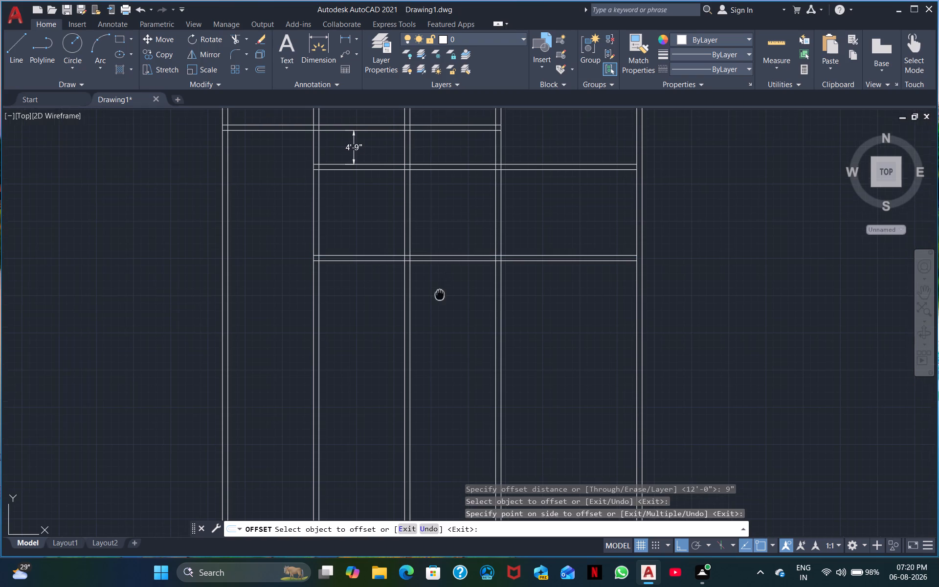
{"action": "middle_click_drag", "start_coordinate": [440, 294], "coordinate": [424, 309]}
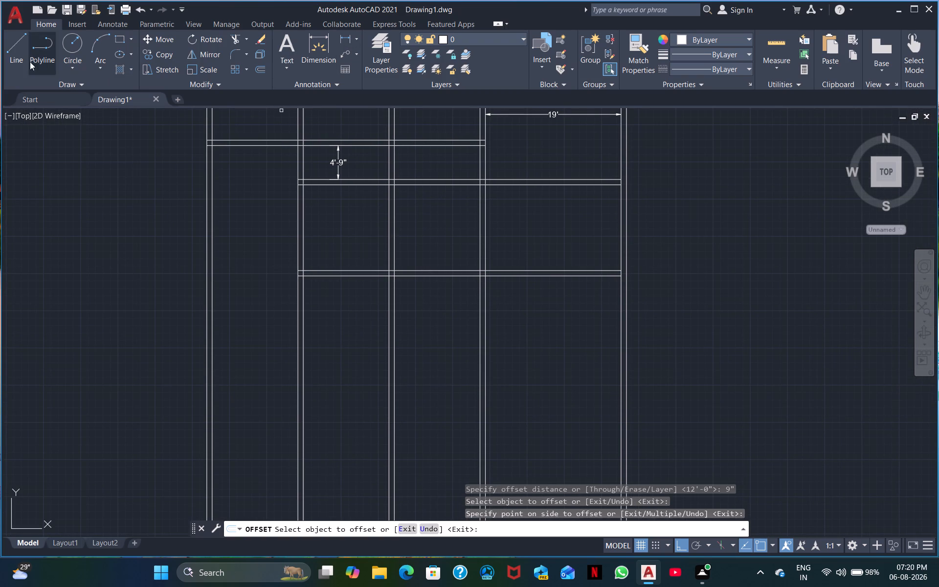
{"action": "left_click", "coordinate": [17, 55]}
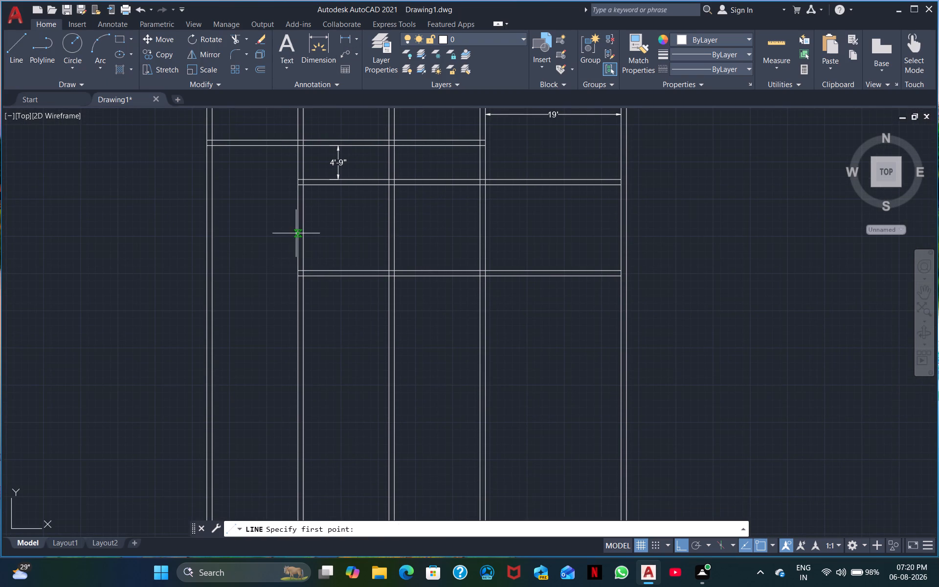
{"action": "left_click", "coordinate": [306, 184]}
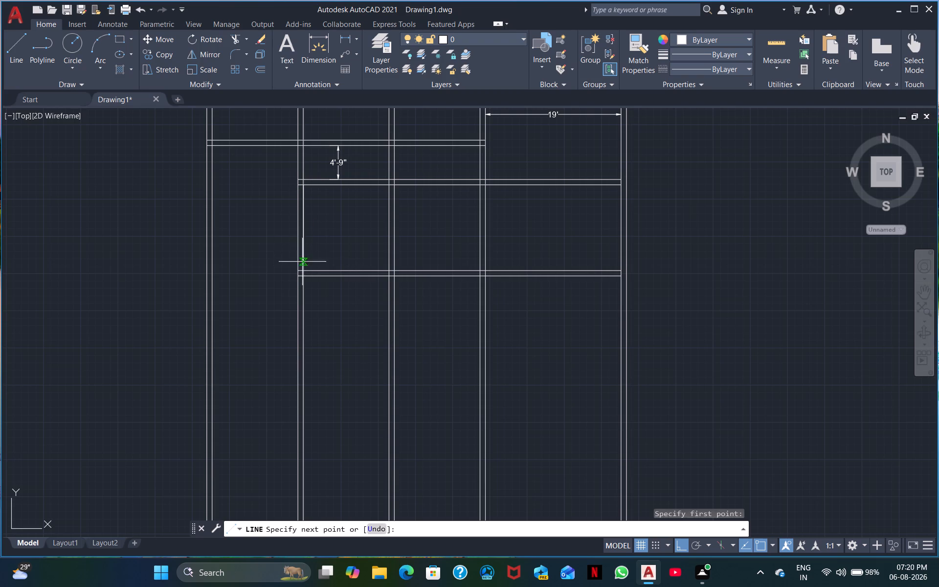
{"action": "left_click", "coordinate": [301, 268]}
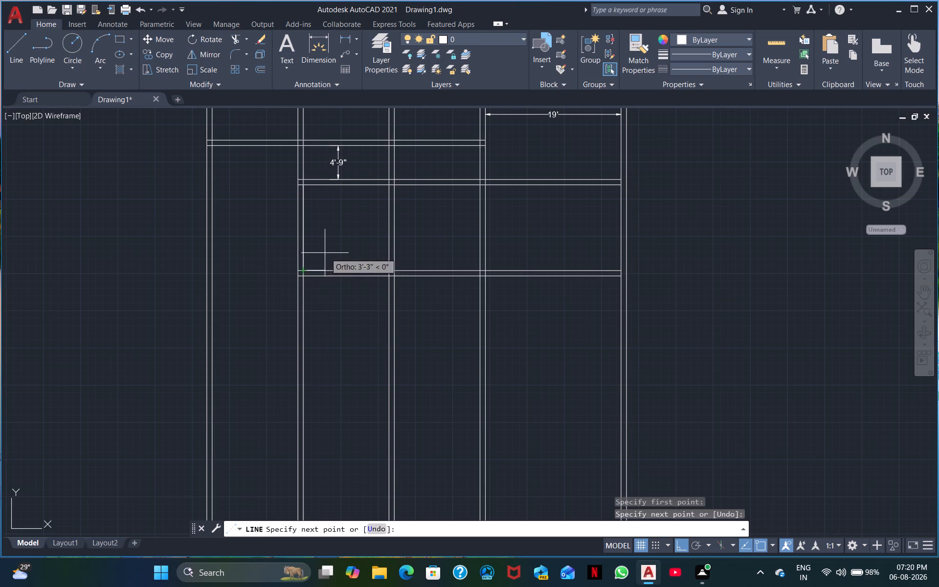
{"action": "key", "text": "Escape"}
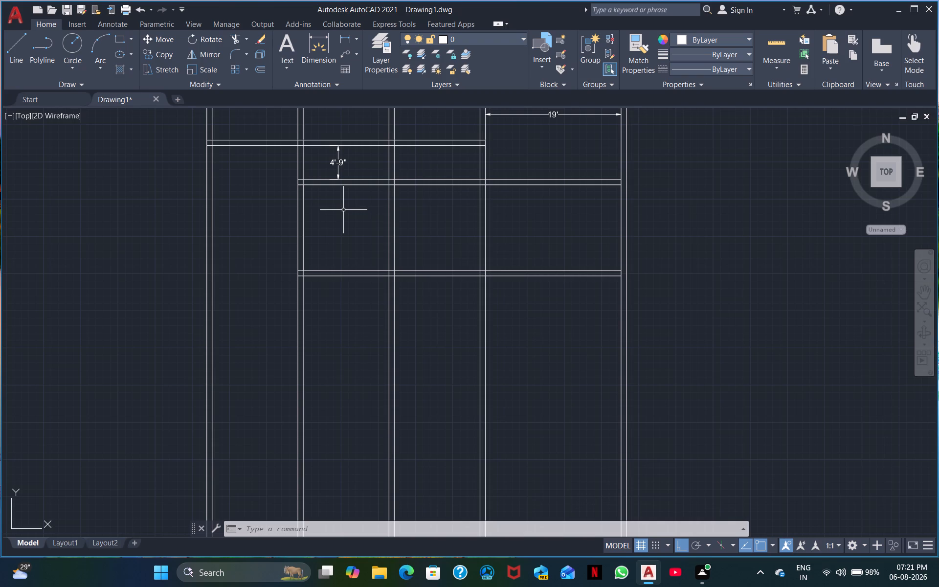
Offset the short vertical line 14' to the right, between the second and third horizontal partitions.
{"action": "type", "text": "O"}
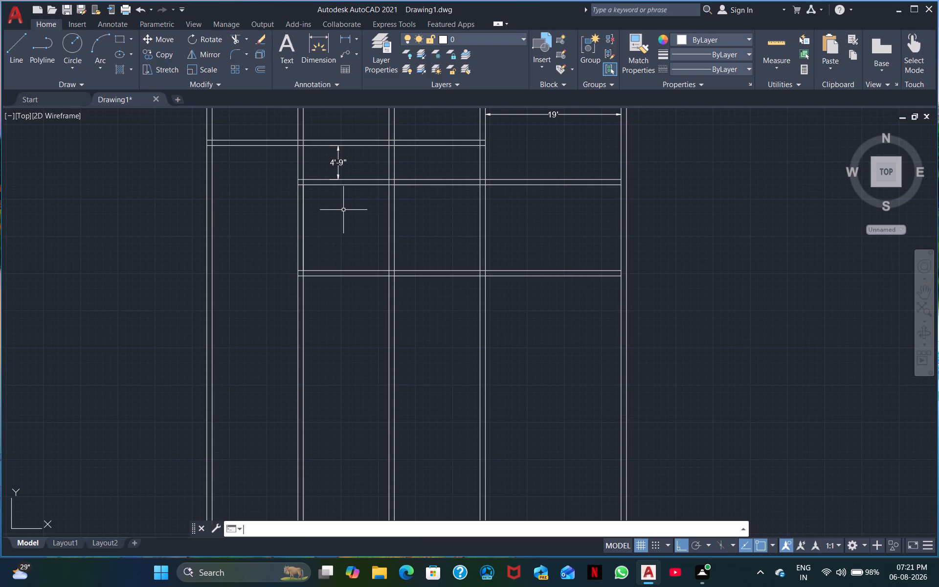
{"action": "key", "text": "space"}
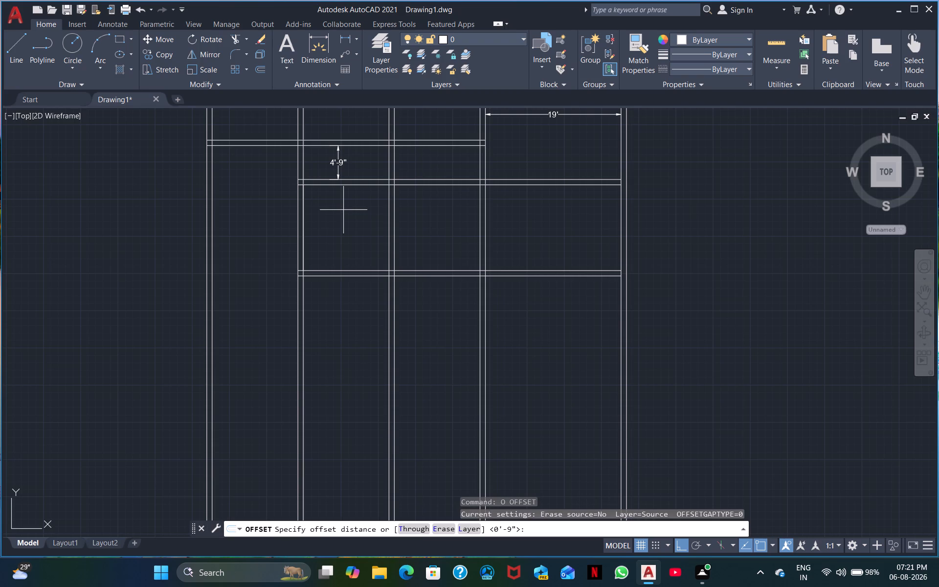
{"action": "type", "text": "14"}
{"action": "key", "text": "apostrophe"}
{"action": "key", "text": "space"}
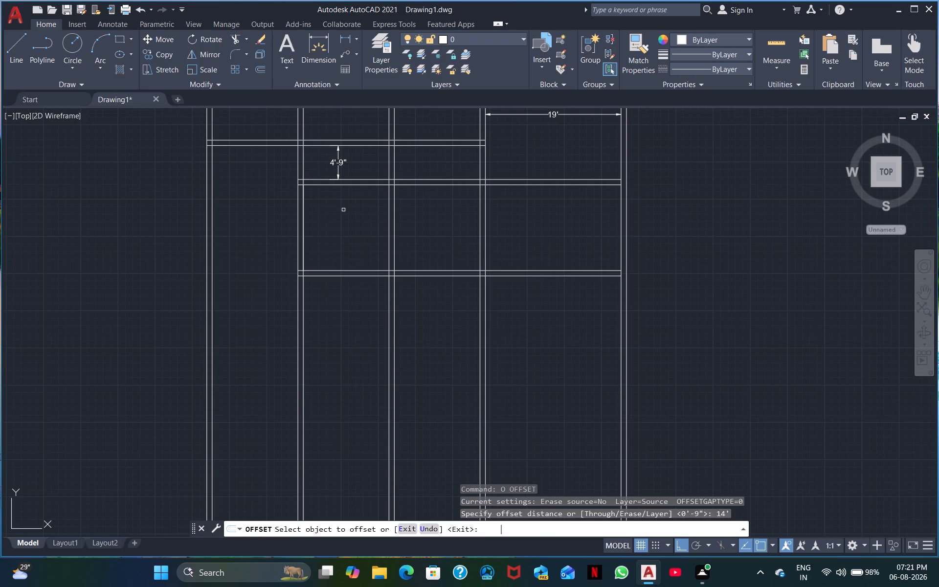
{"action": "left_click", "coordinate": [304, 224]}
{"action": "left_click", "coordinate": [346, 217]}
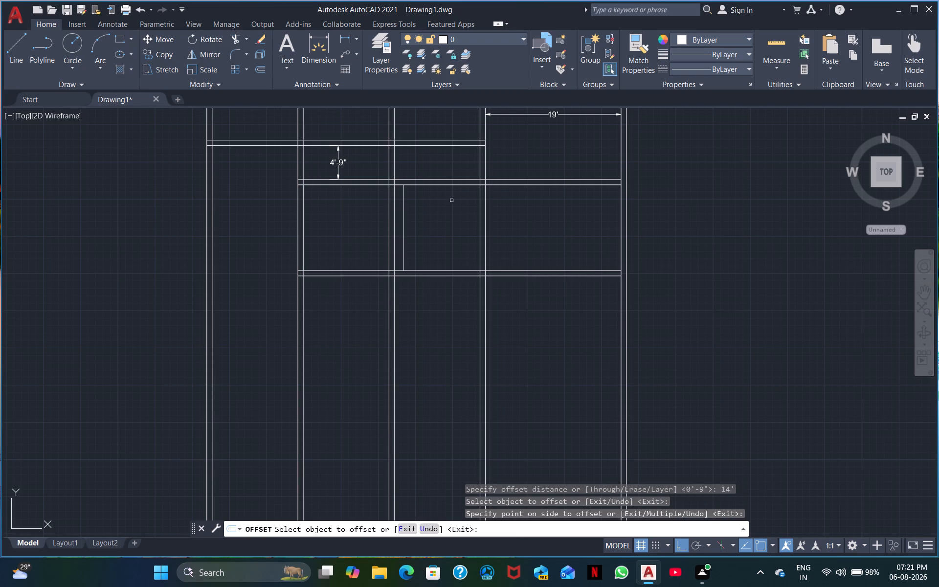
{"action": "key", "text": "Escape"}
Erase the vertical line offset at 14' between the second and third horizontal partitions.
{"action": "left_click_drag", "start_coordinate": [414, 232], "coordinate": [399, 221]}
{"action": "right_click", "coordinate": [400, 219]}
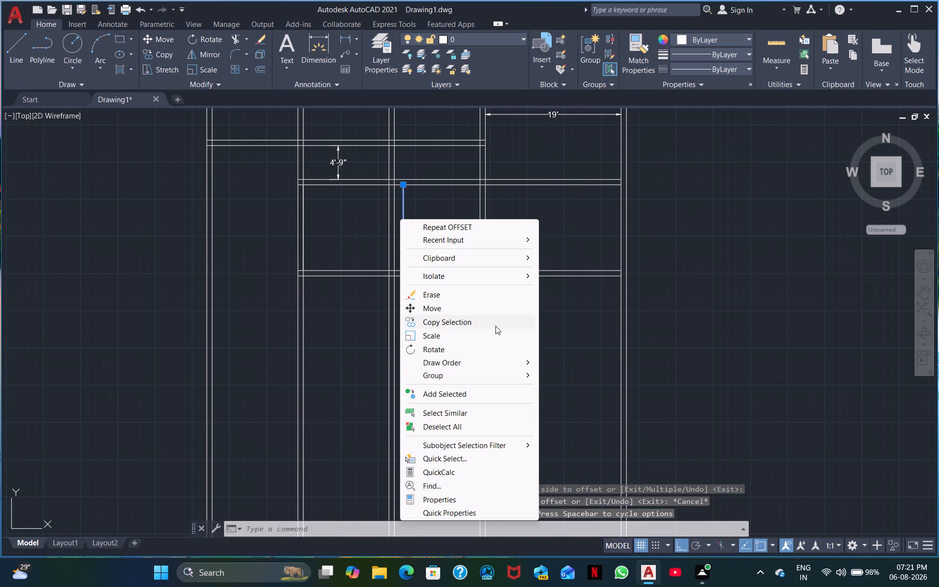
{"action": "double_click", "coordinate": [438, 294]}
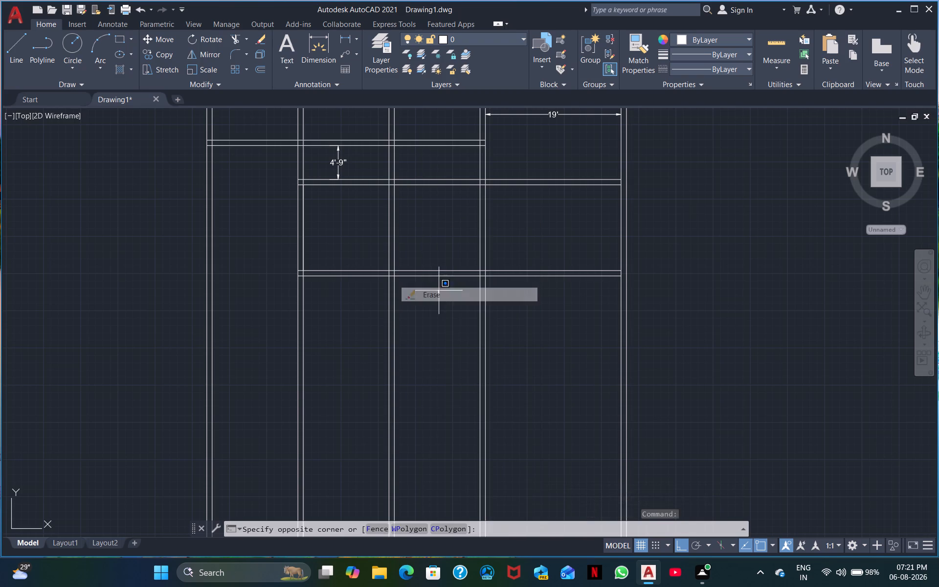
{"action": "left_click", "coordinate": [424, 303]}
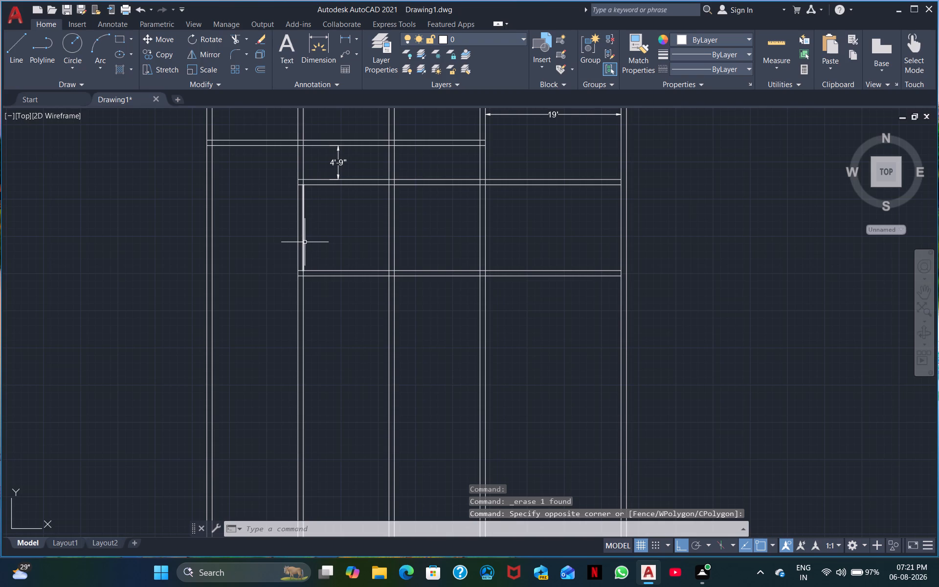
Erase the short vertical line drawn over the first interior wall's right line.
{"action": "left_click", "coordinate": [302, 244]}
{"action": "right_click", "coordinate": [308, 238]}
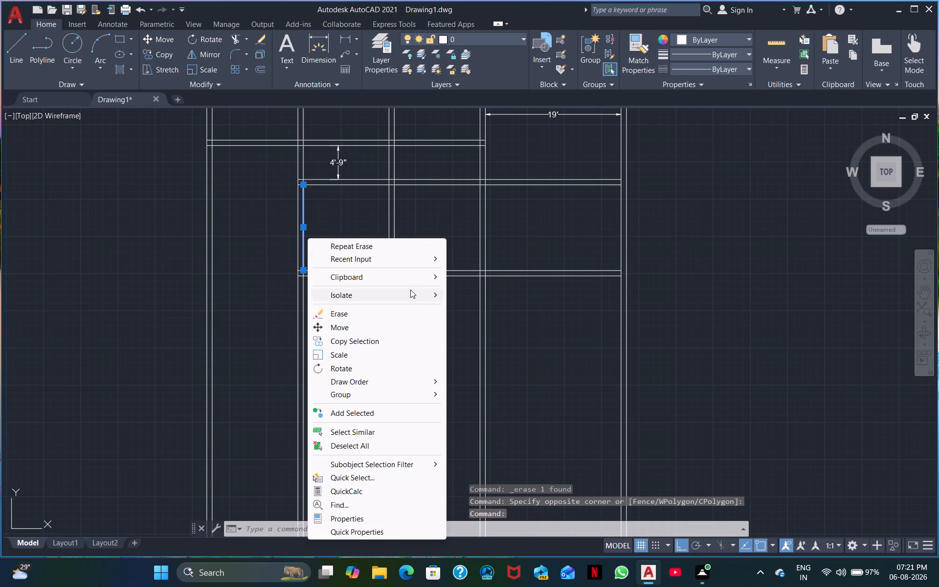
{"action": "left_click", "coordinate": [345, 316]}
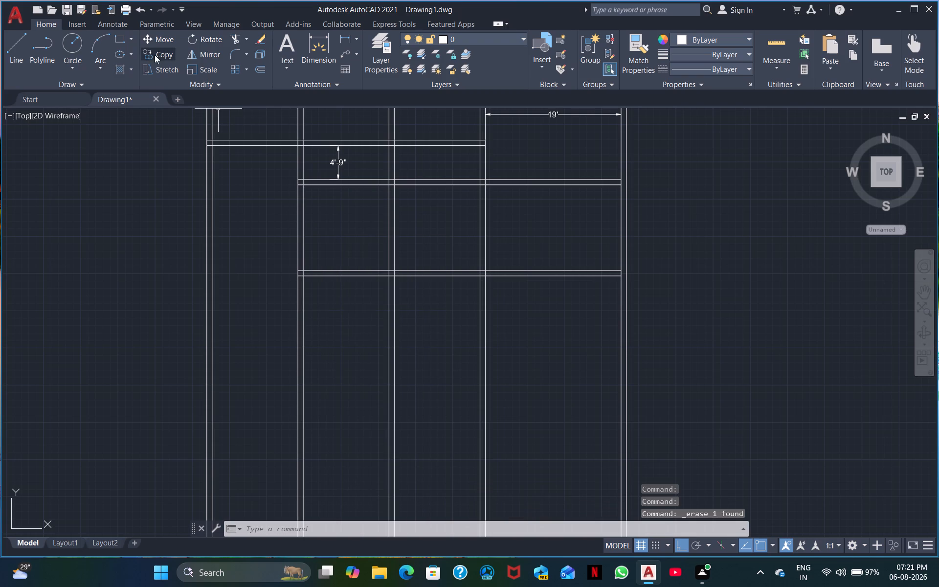
Draw a vertical line over the first interior wall's right line, from the second horizontal partition's top line to the third's bottom line.
{"action": "left_click", "coordinate": [23, 40]}
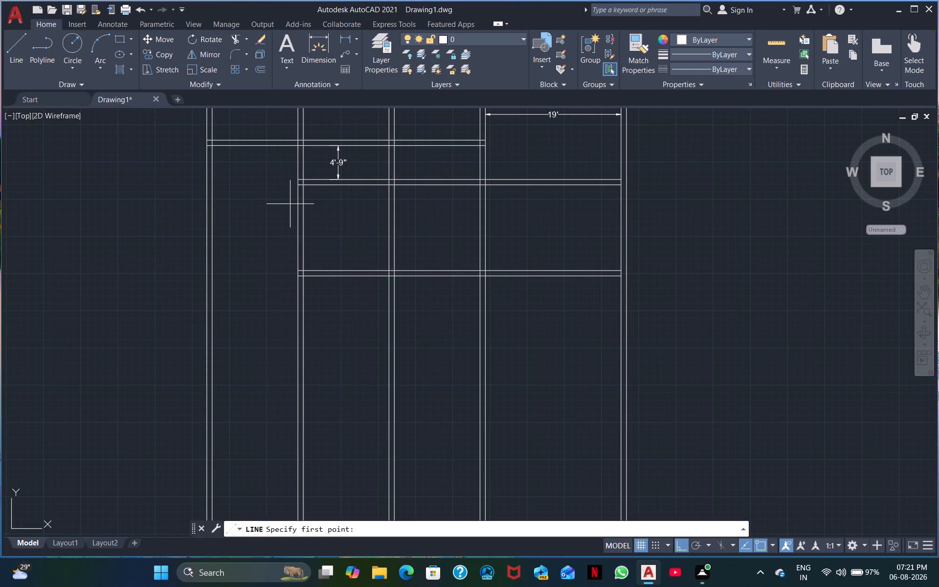
{"action": "left_click", "coordinate": [305, 181]}
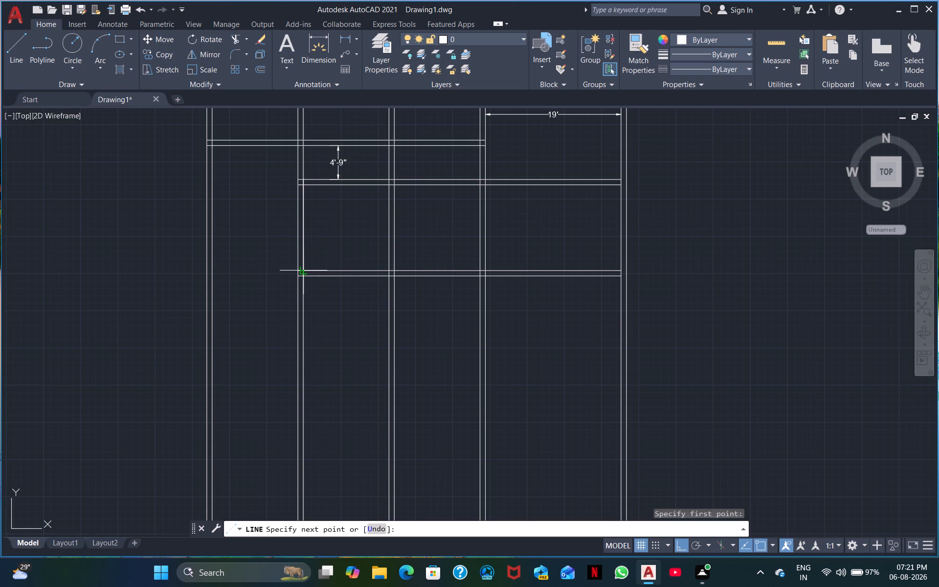
{"action": "scroll", "coordinate": [301, 270], "scroll_direction": "up", "scroll_amount": 2}
{"action": "left_click", "coordinate": [304, 286]}
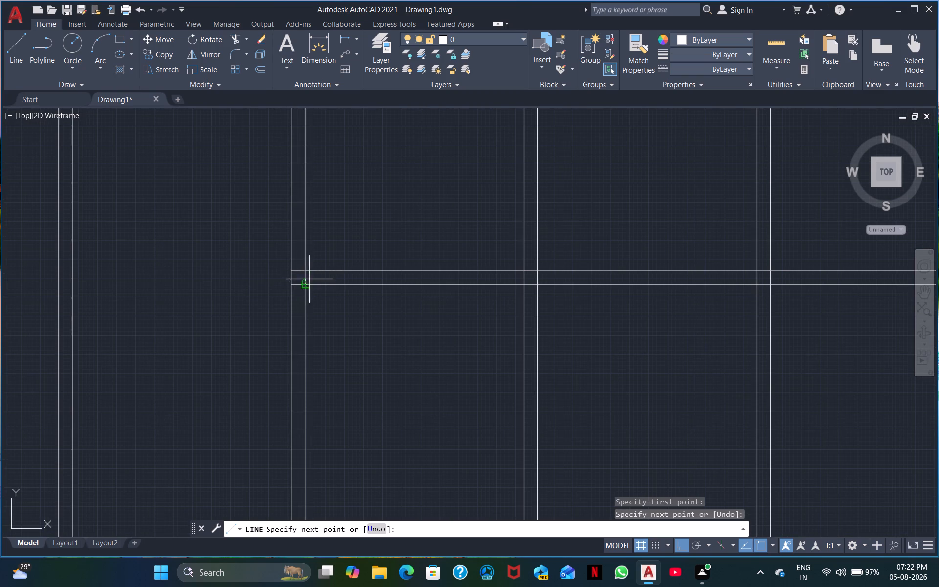
{"action": "key", "text": "Escape"}
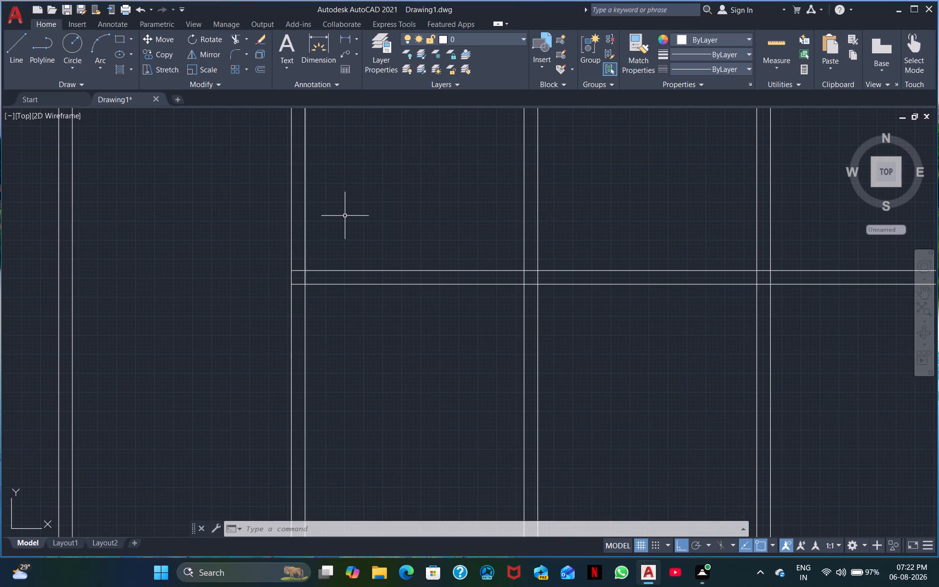
Offset the short vertical line 14' to the right, between the second and third horizontal partitions.
{"action": "scroll", "coordinate": [345, 217], "scroll_direction": "down", "scroll_amount": 1}
{"action": "middle_click", "coordinate": [358, 258]}
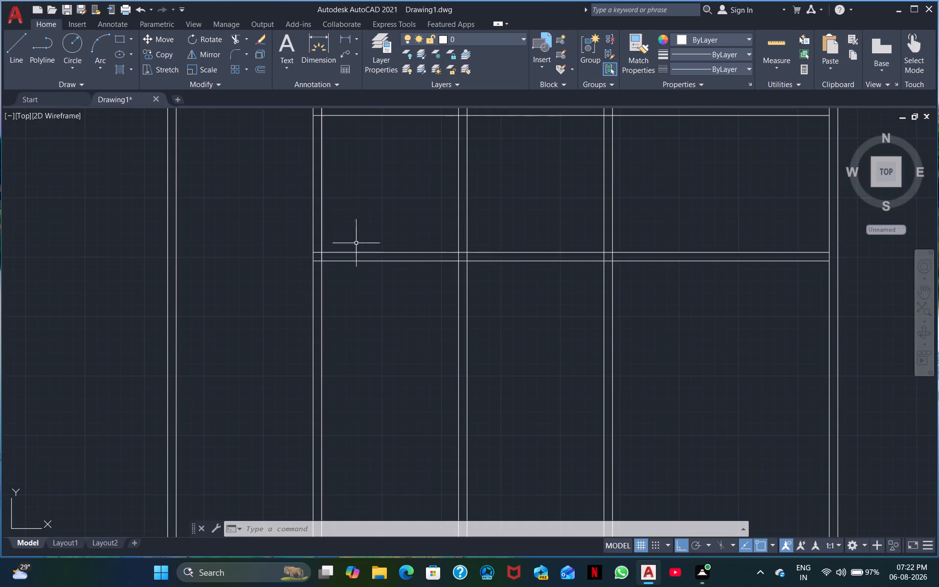
{"action": "middle_click_drag", "start_coordinate": [350, 232], "coordinate": [365, 275]}
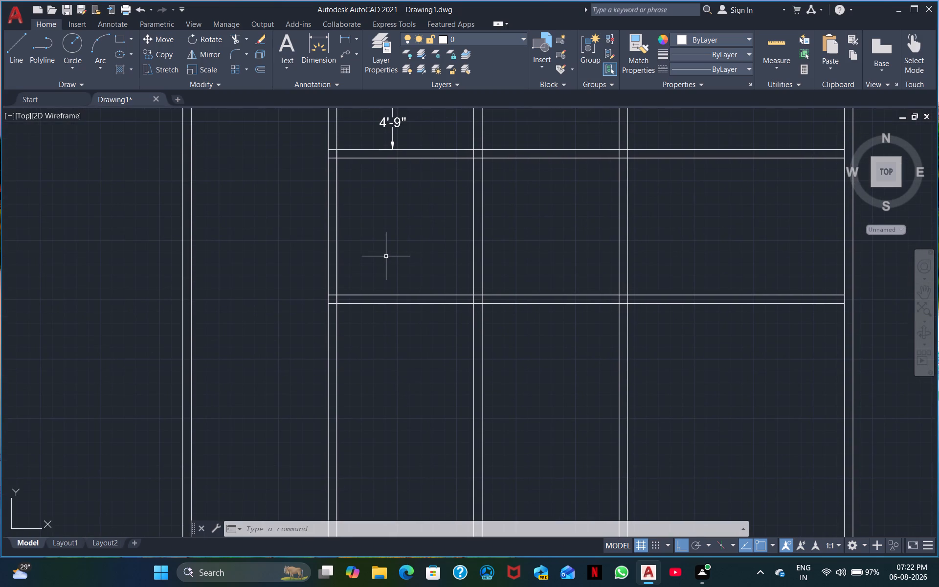
{"action": "type", "text": "O"}
{"action": "key", "text": "space"}
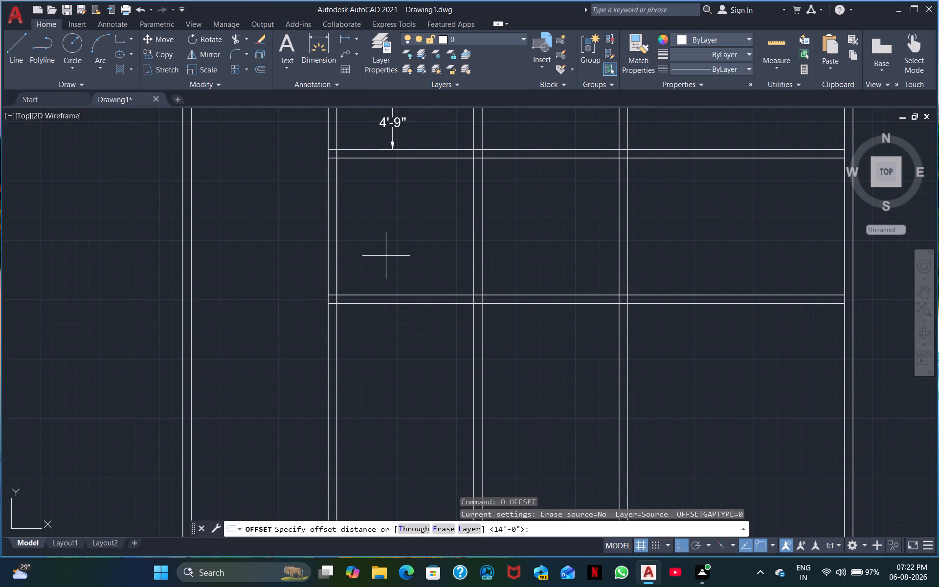
{"action": "key", "text": "space"}
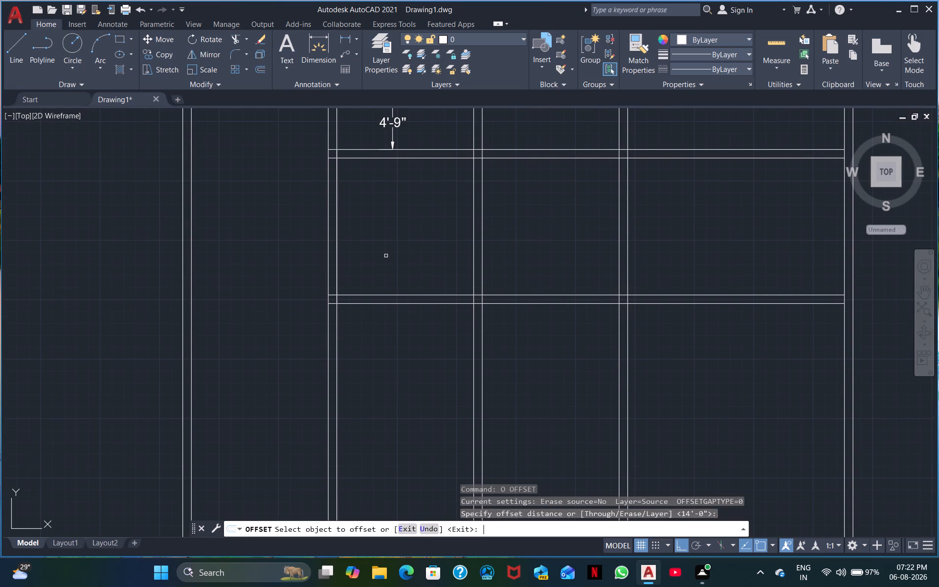
{"action": "left_click", "coordinate": [336, 224]}
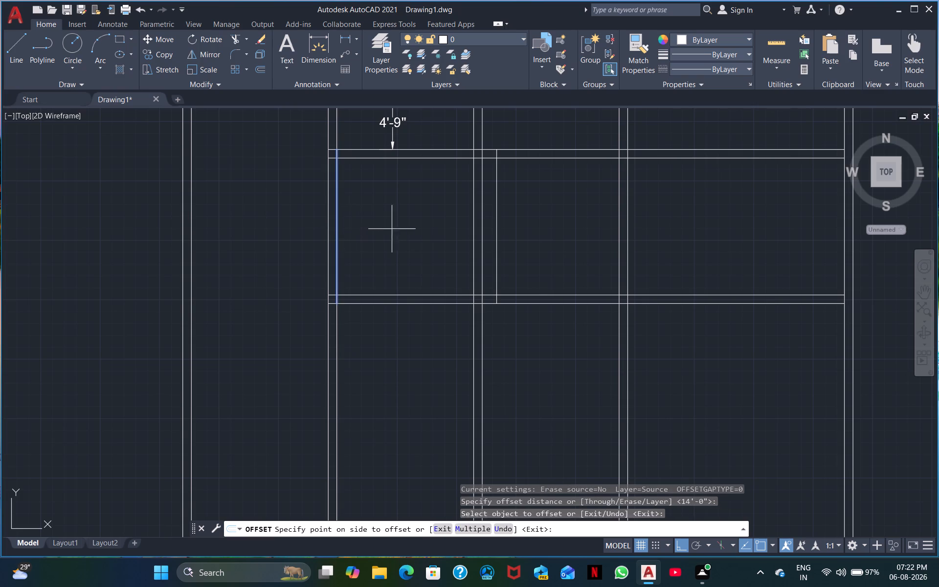
{"action": "left_click", "coordinate": [510, 185]}
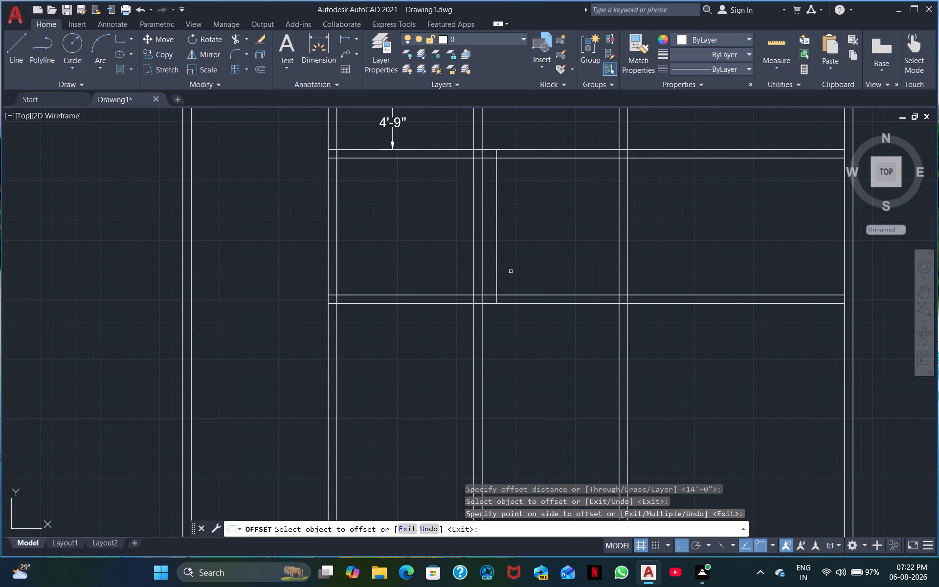
{"action": "key", "text": "space"}
Offset the new vertical line 9" to the right to form the partition's thickness.
{"action": "key", "text": "space"}
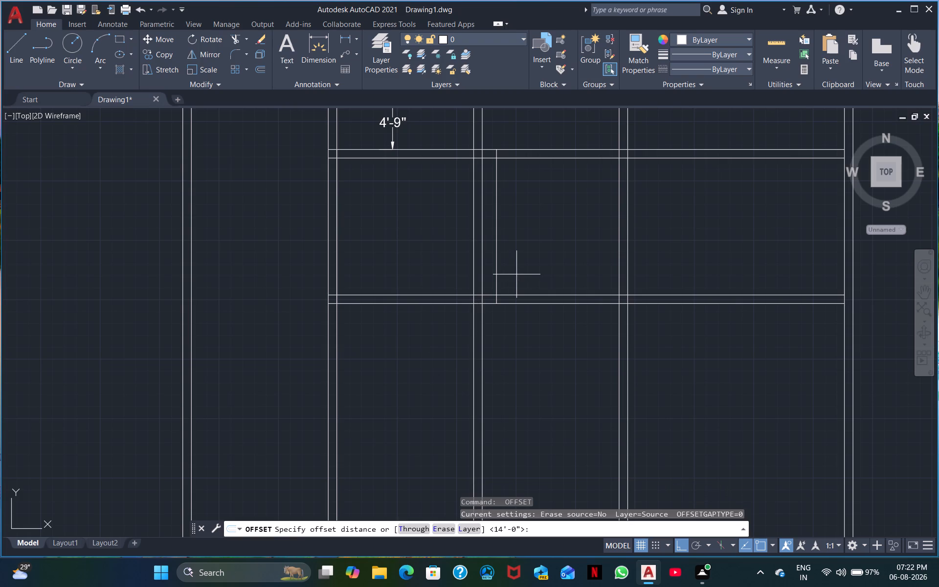
{"action": "key", "text": "9"}
{"action": "key", "text": "shift+quotedbl"}
{"action": "key", "text": "Return"}
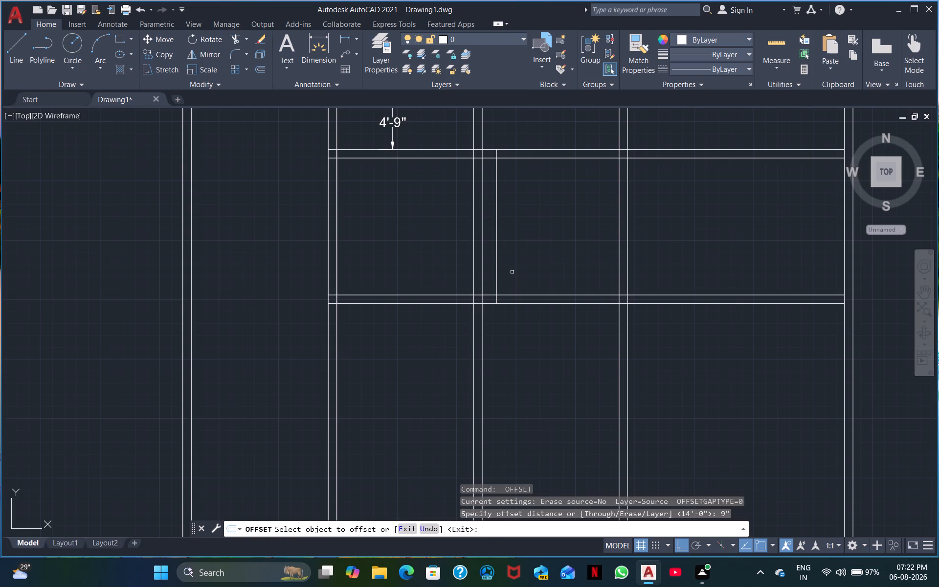
{"action": "left_click", "coordinate": [497, 276]}
{"action": "left_click", "coordinate": [505, 269]}
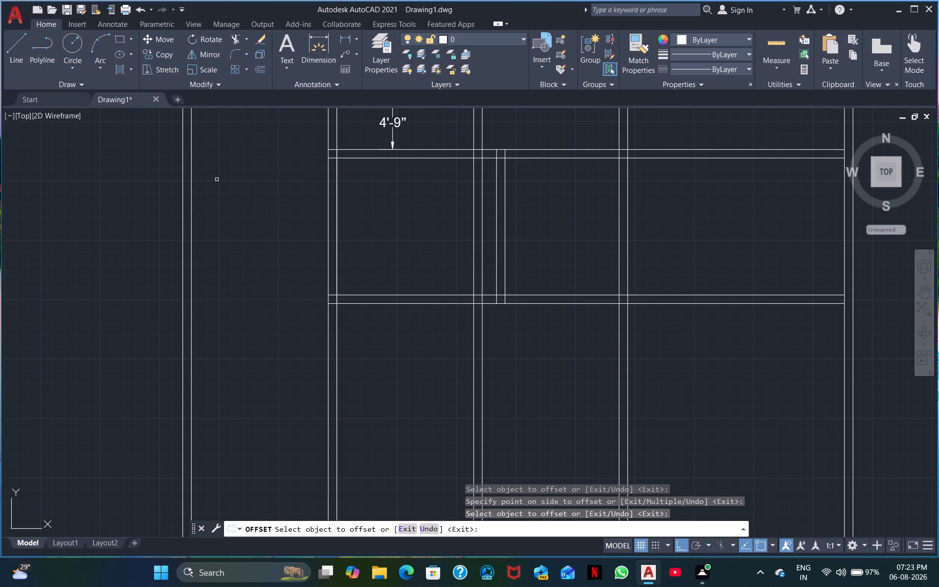
Start another Offset for the wall lines around the second and third horizontal partitions.
{"action": "scroll", "coordinate": [217, 180], "scroll_direction": "down", "scroll_amount": 3}
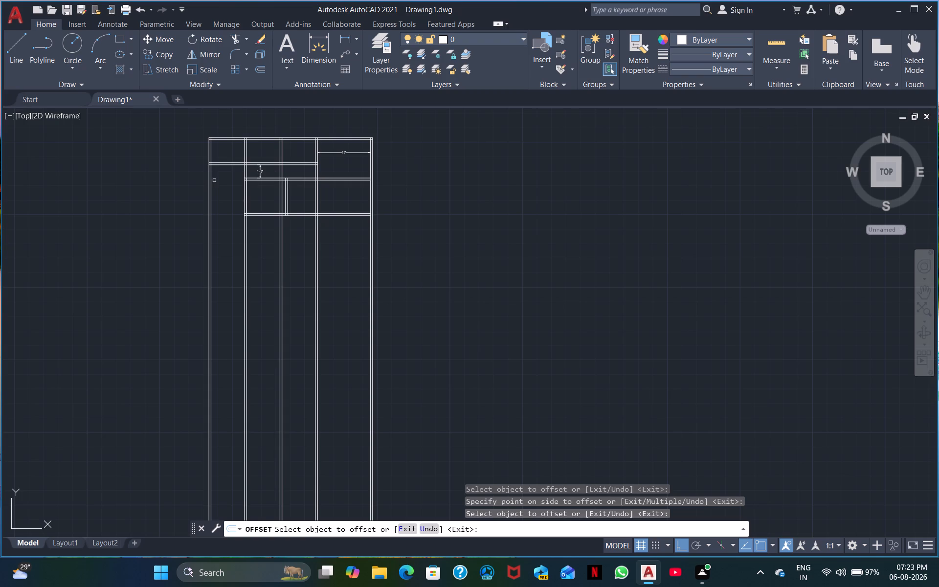
{"action": "scroll", "coordinate": [214, 181], "scroll_direction": "up", "scroll_amount": 3}
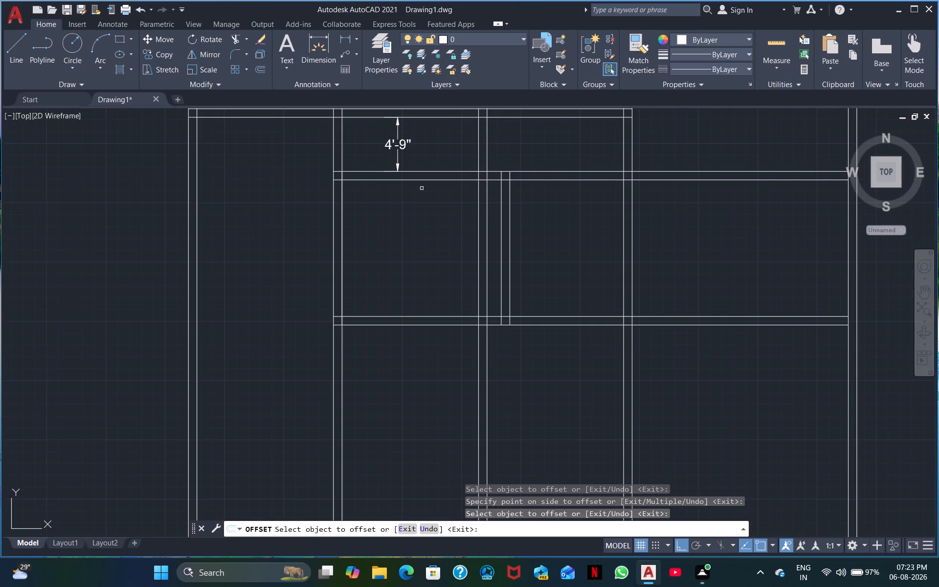
{"action": "middle_click_drag", "start_coordinate": [407, 207], "coordinate": [335, 219]}
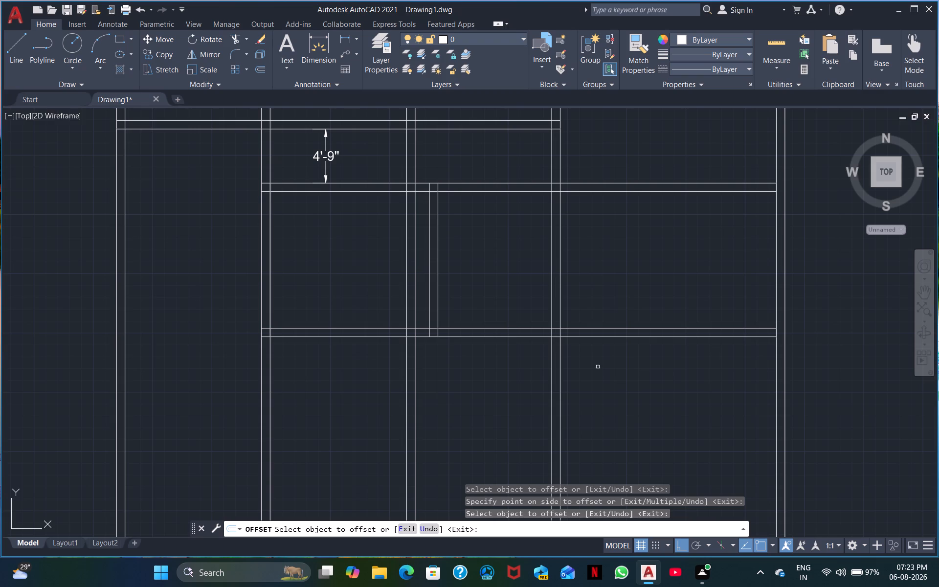
{"action": "middle_click_drag", "start_coordinate": [460, 276], "coordinate": [415, 285]}
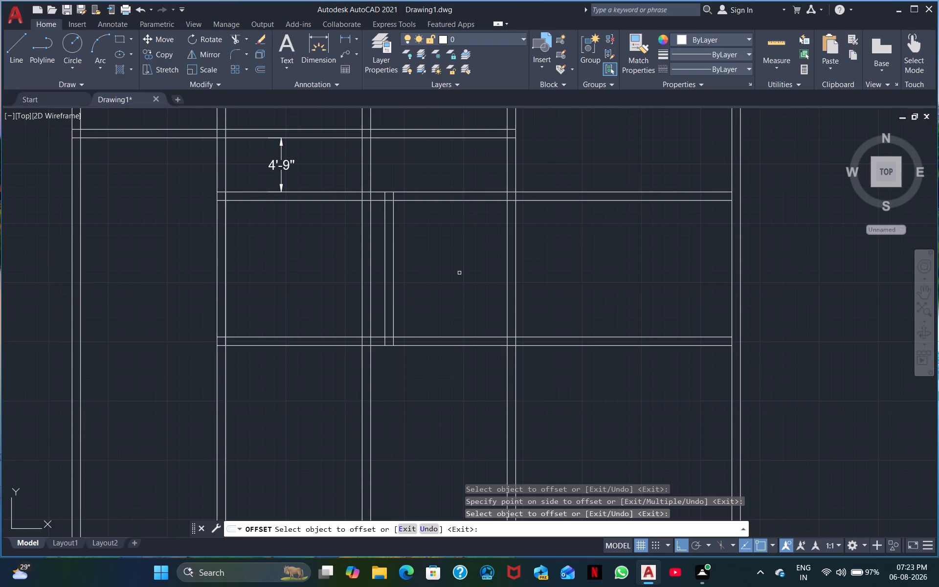
{"action": "key", "text": "space"}
{"action": "key", "text": "space"}
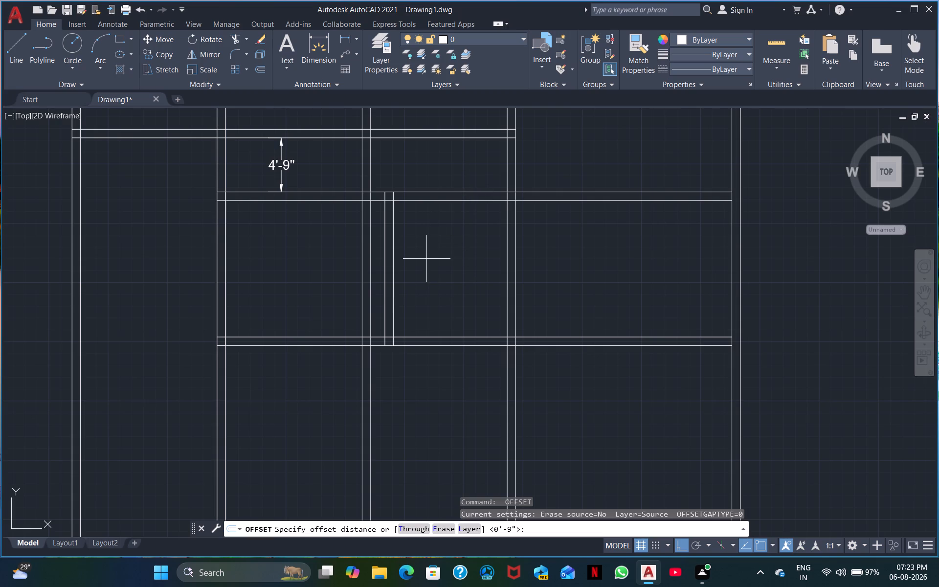
{"action": "scroll", "coordinate": [424, 265], "scroll_direction": "down", "scroll_amount": 1}
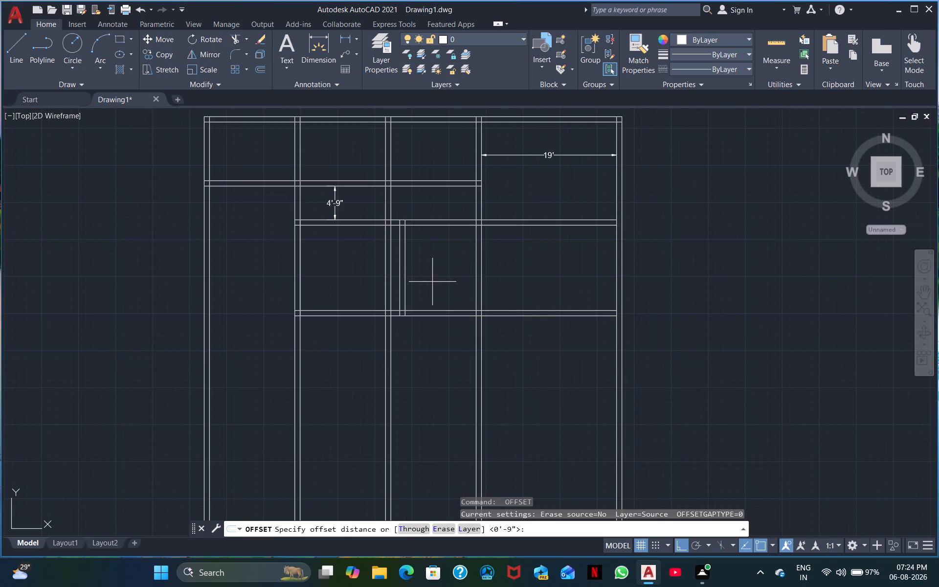
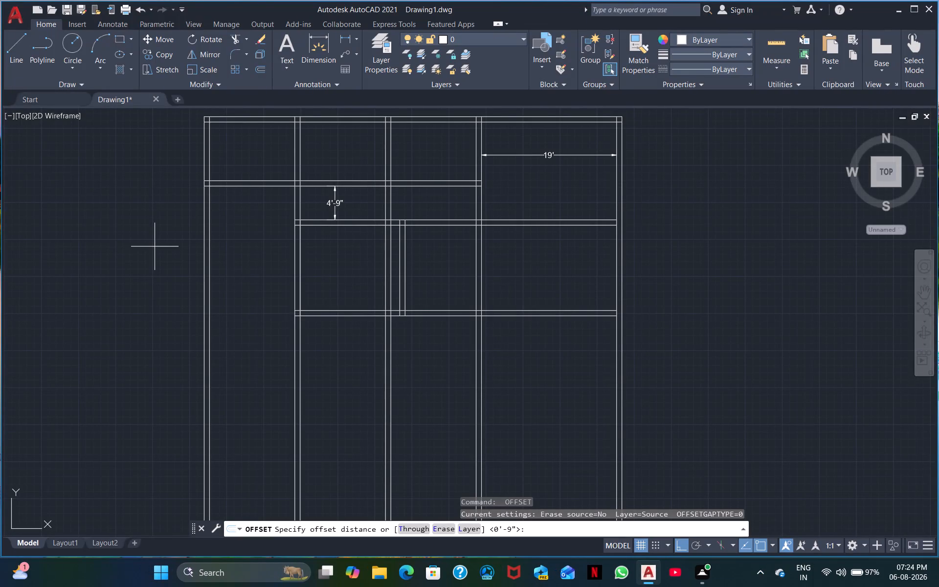
Add a horizontal linear dimension from the first interior wall's right line to the near line of the new short vertical partition.
{"action": "key", "text": "o"}
{"action": "key", "text": "BackSpace"}
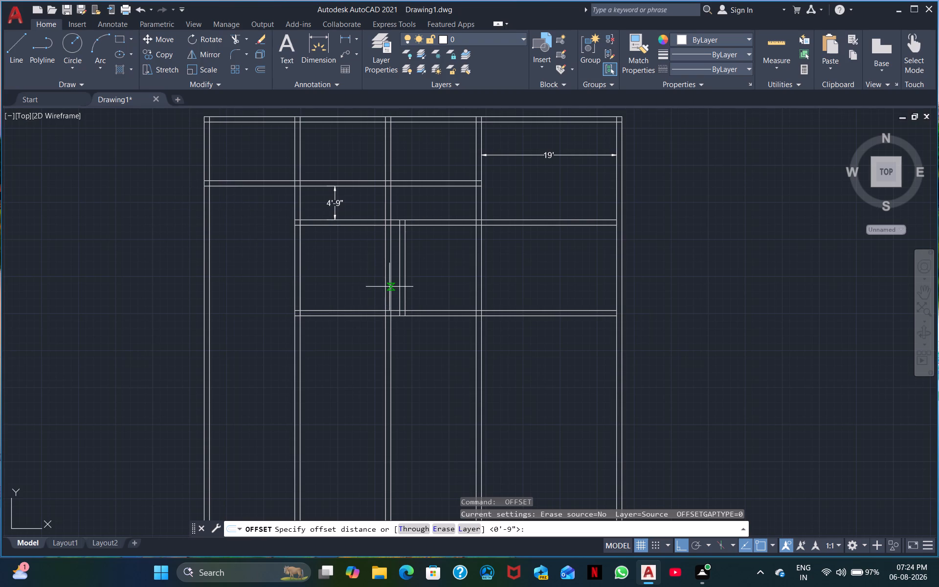
{"action": "left_click", "coordinate": [349, 40]}
{"action": "left_click", "coordinate": [299, 271]}
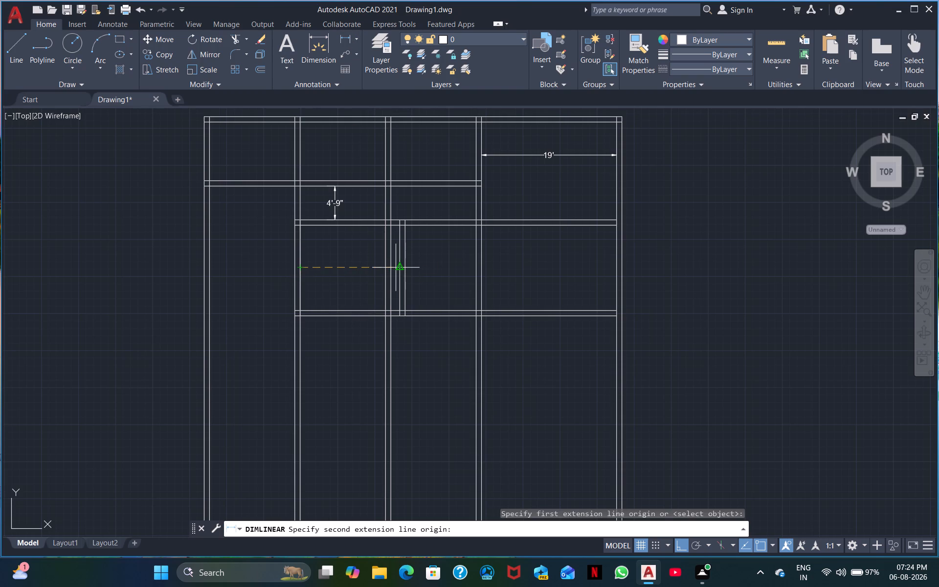
{"action": "left_click", "coordinate": [400, 269]}
{"action": "left_click", "coordinate": [373, 265]}
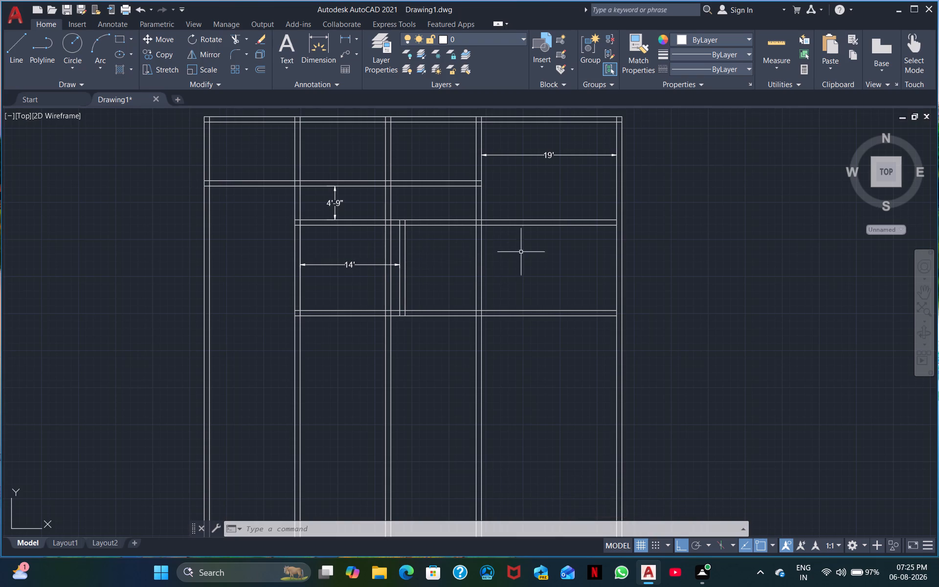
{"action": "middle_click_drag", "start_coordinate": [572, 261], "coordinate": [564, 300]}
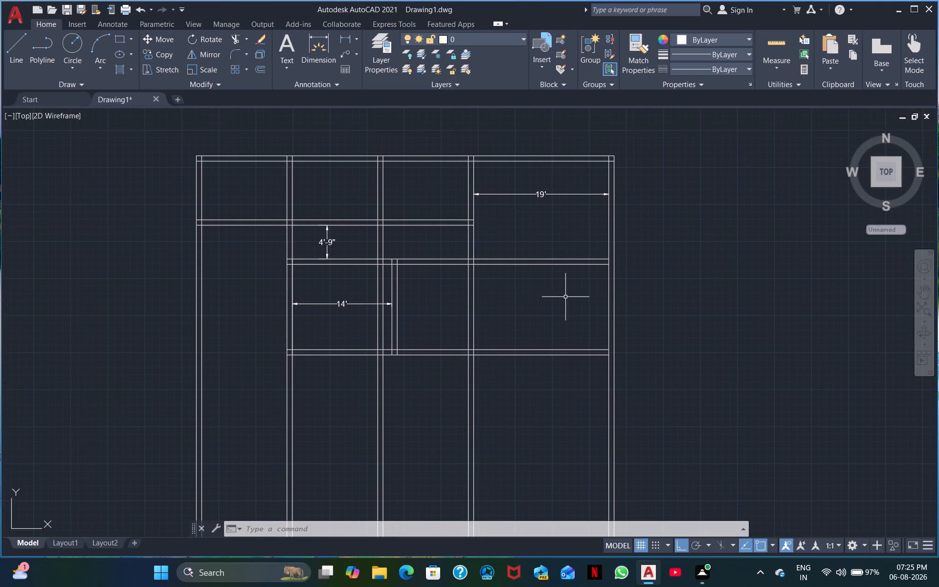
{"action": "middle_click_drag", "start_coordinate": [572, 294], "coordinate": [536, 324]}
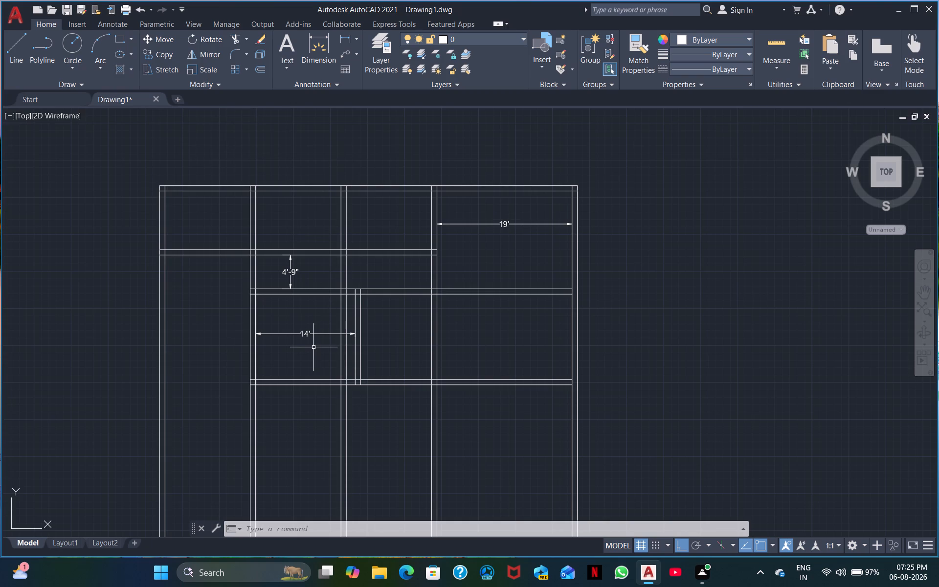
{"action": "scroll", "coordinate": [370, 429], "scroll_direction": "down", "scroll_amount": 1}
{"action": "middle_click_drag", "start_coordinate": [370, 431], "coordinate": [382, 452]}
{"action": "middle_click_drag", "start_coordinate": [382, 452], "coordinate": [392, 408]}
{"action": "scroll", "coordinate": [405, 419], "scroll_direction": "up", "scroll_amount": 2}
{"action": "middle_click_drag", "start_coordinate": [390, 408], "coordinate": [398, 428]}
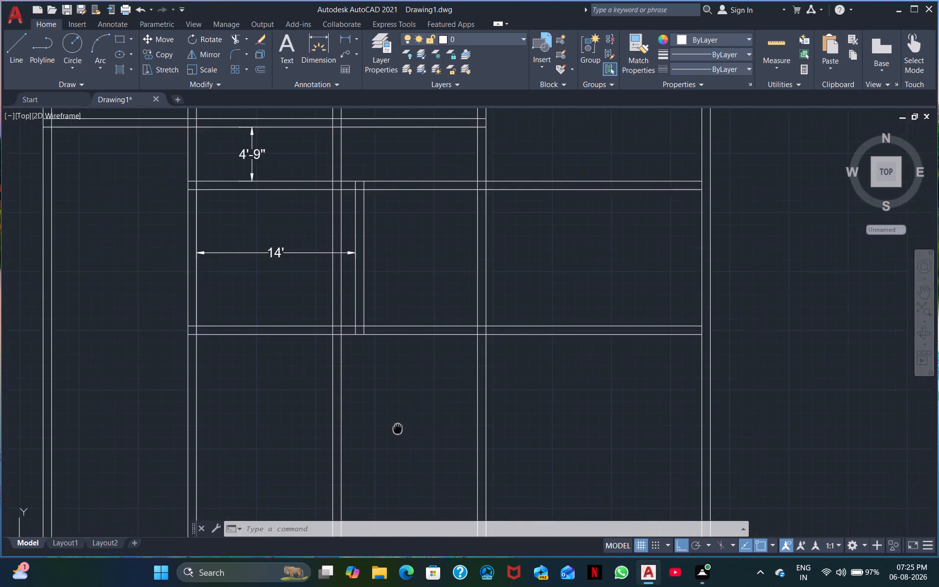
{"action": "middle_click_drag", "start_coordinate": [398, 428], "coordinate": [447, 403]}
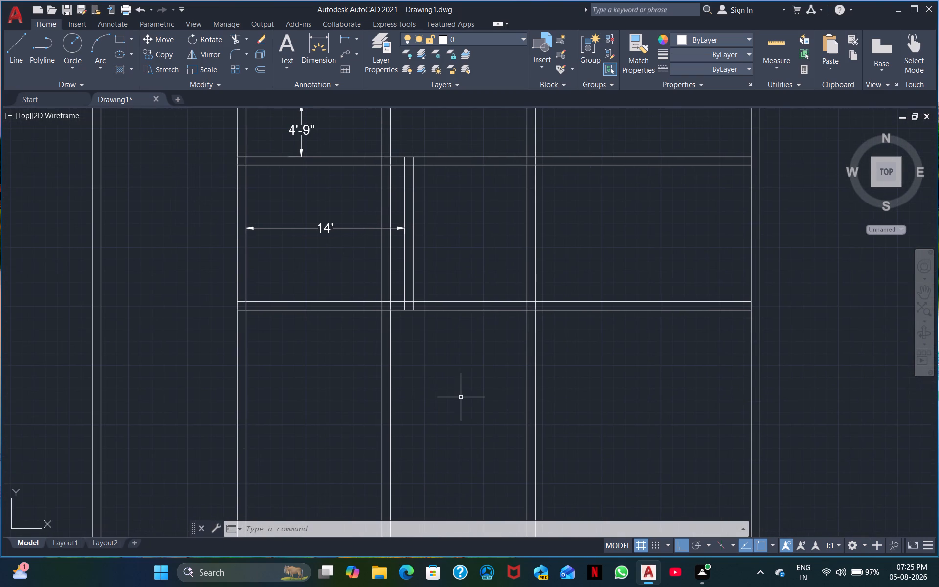
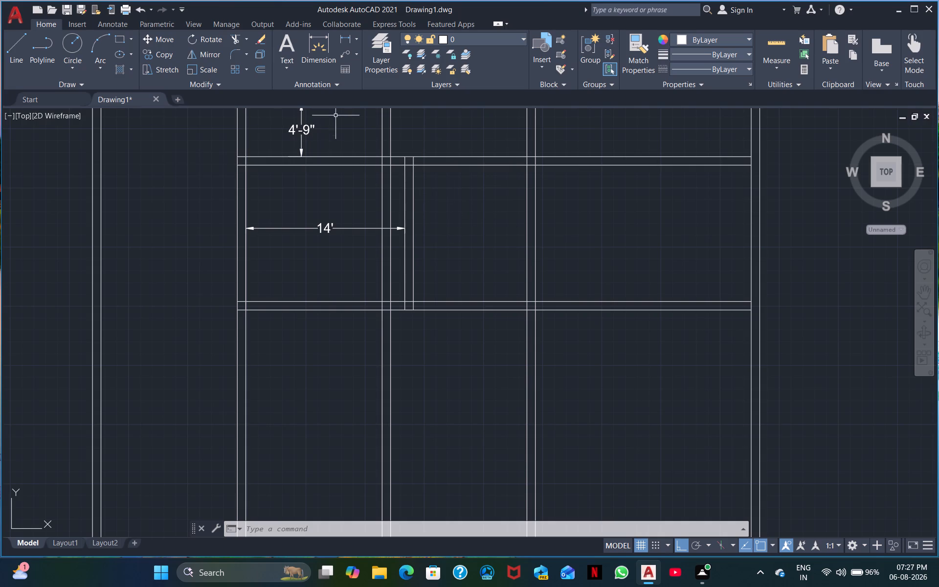
Begin an Offset operation for the next wall line of the floor plan.
{"action": "key", "text": "space"}
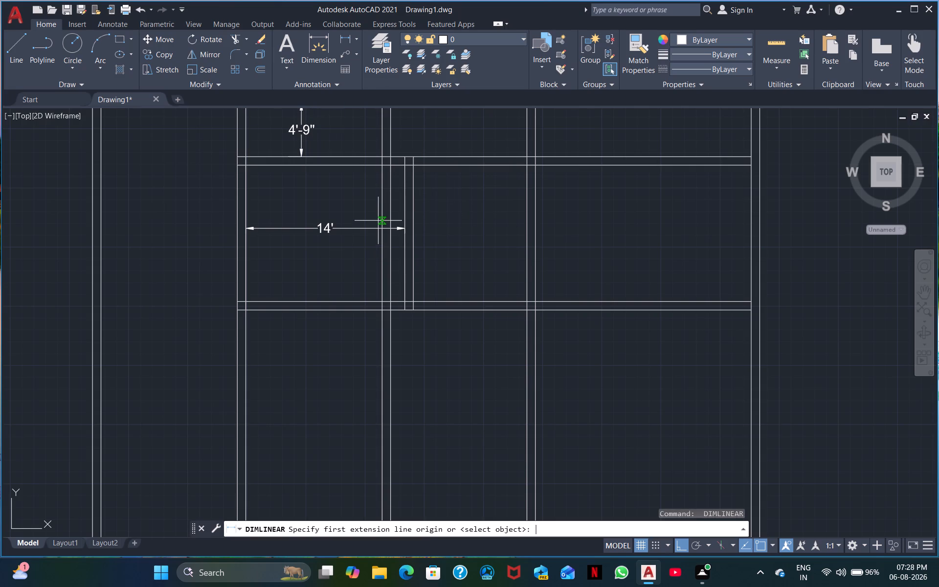
{"action": "key", "text": "Escape"}
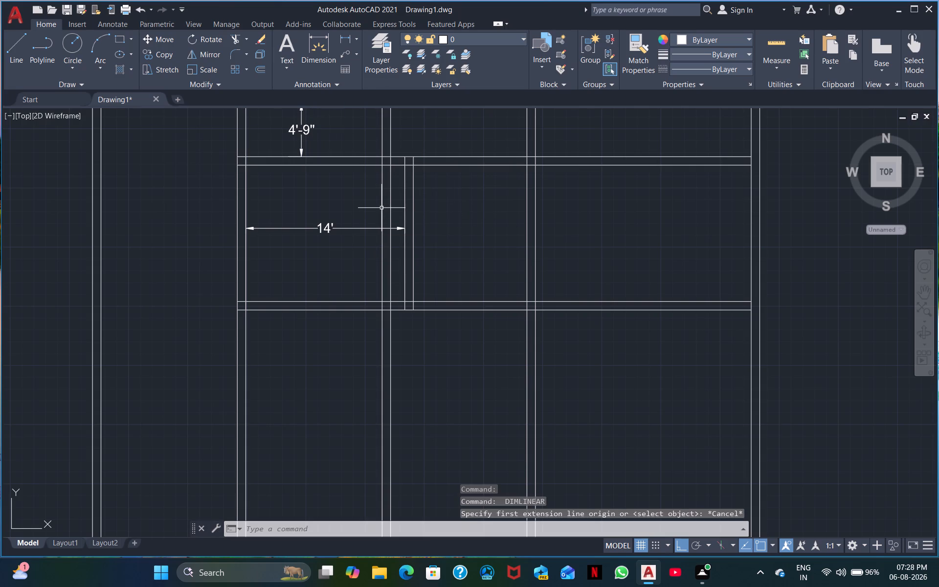
{"action": "type", "text": "O"}
{"action": "key", "text": "space"}
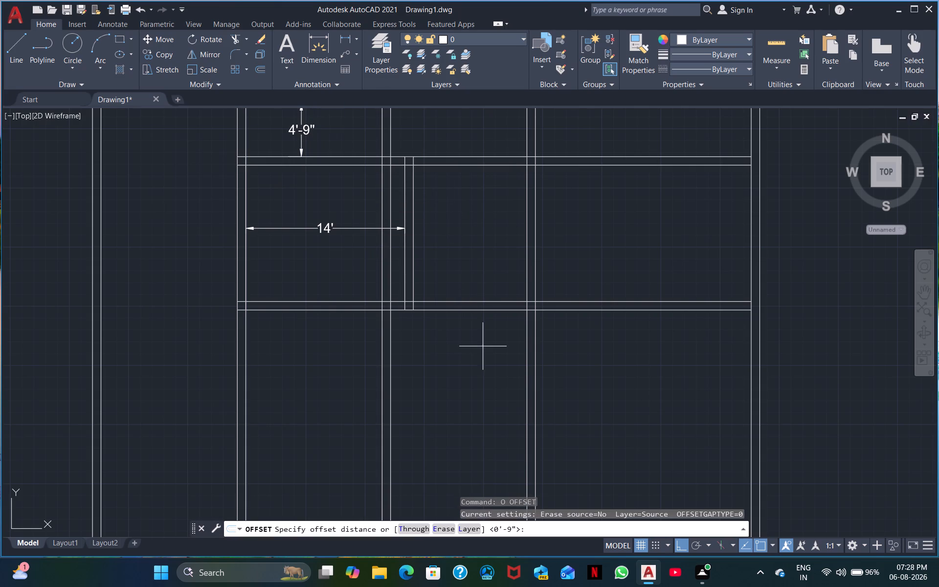
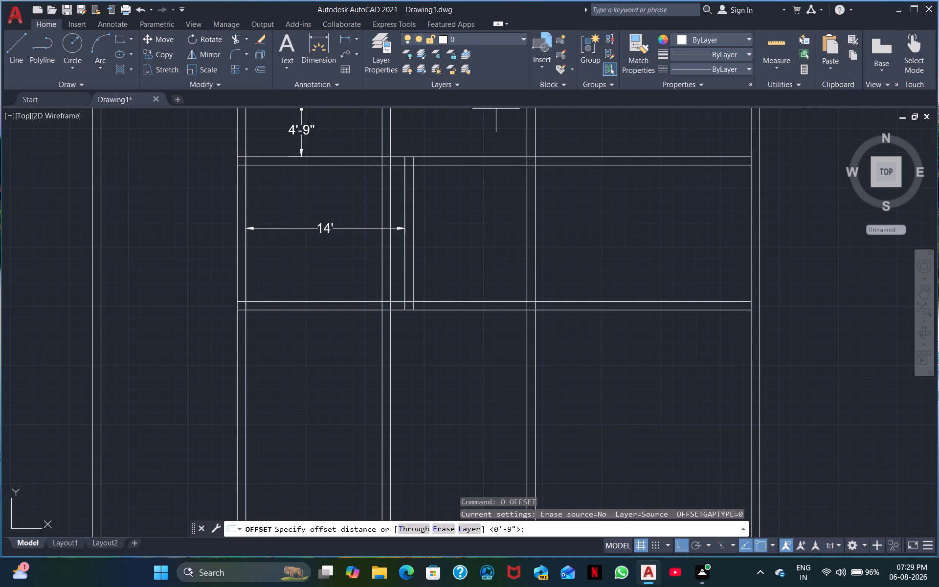
Offset the right face of the partition beside the 14' room by 11'6" to the right.
{"action": "type", "text": "11"}
{"action": "key", "text": "apostrophe"}
{"action": "key", "text": "6"}
{"action": "key", "text": "shift+quotedbl"}
{"action": "key", "text": "space"}
{"action": "key", "text": "space"}
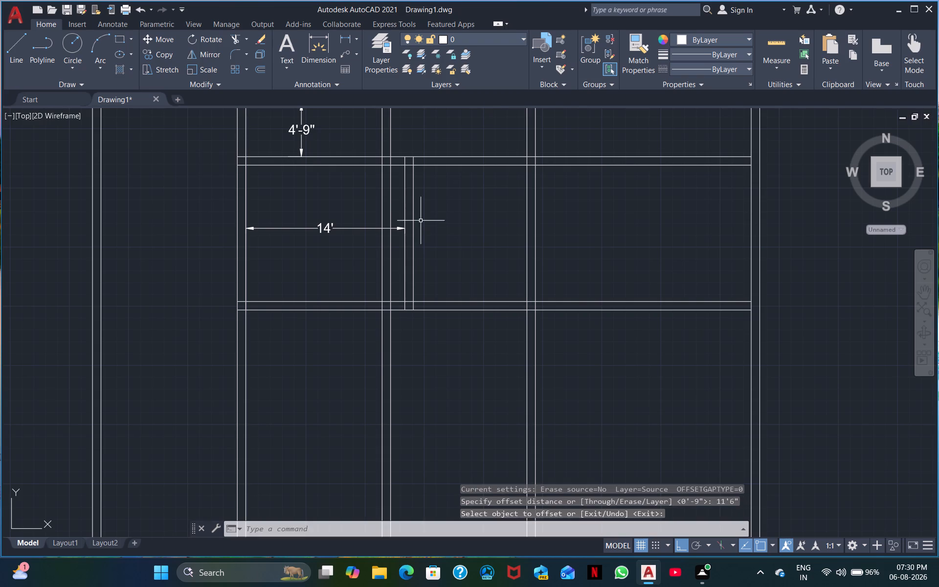
{"action": "key", "text": "space"}
{"action": "key", "text": "space"}
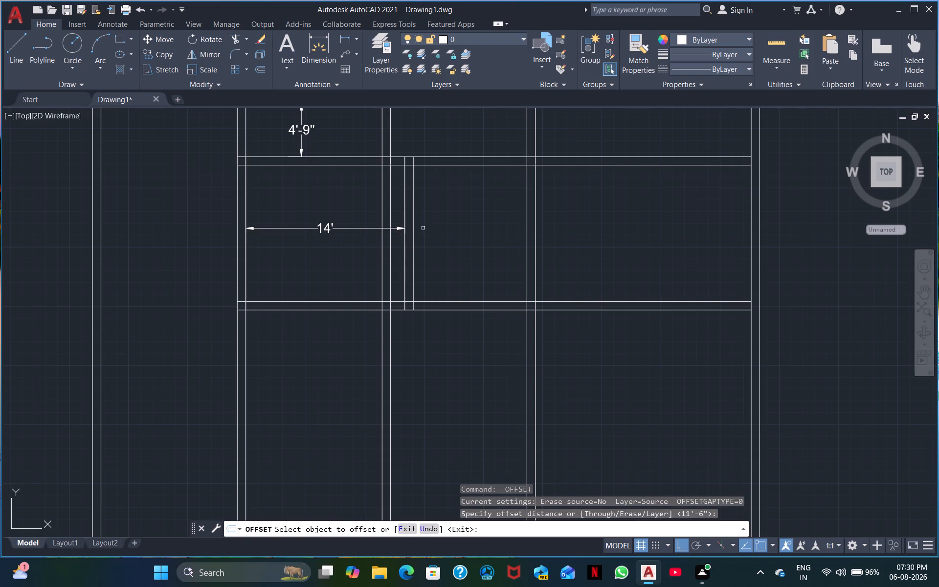
{"action": "double_click", "coordinate": [413, 231]}
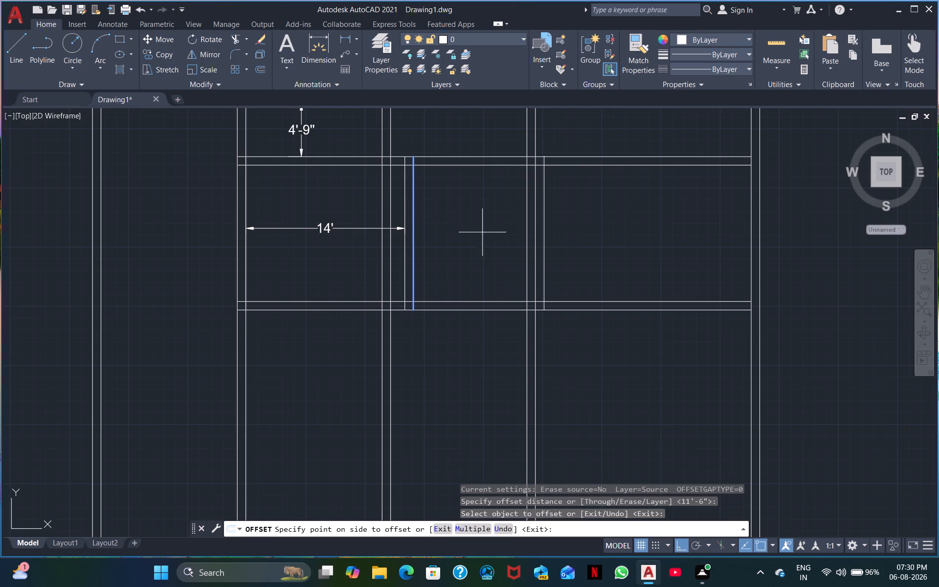
{"action": "double_click", "coordinate": [488, 230]}
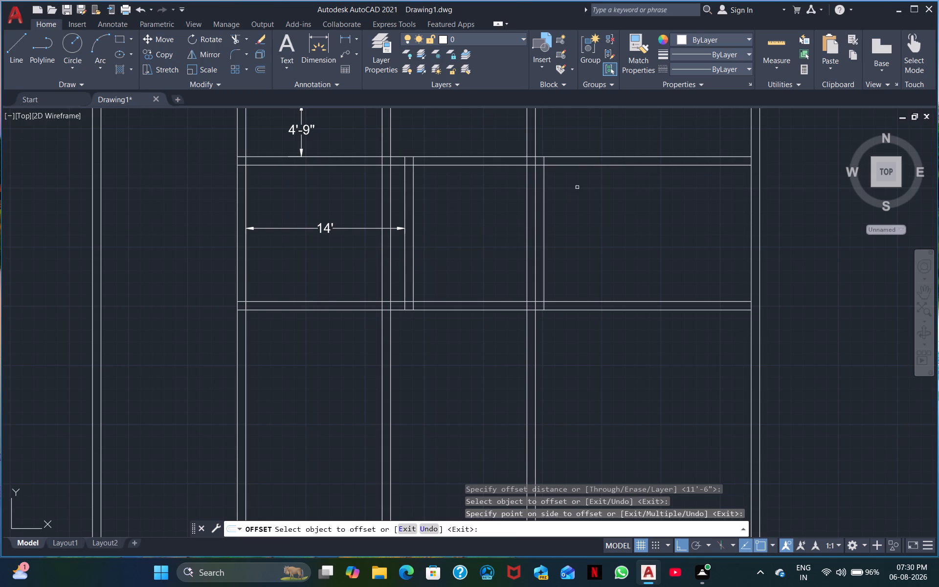
Offset the new partition line 9" to the right to give the second middle-row partition its thickness.
{"action": "key", "text": "space"}
{"action": "key", "text": "space"}
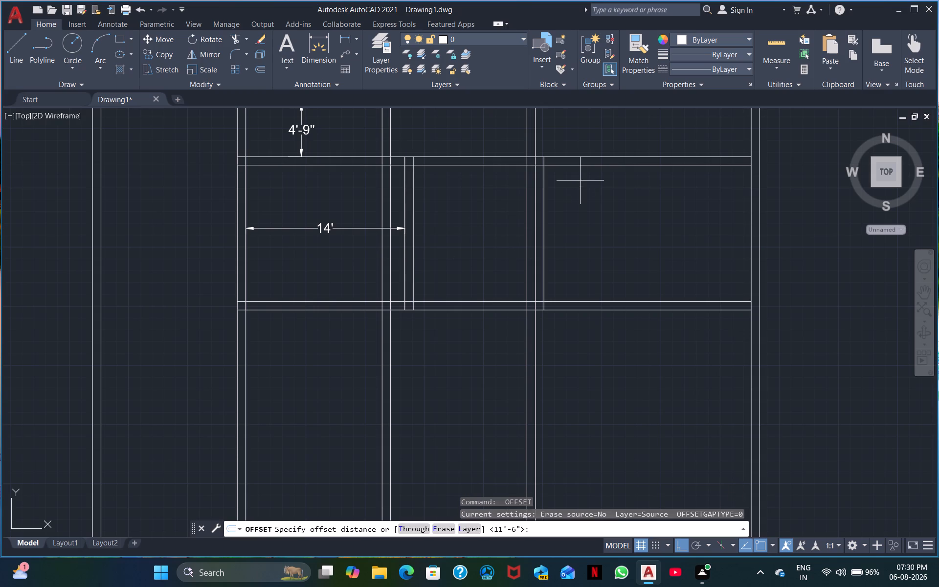
{"action": "type", "text": "9\""}
{"action": "key", "text": "Return"}
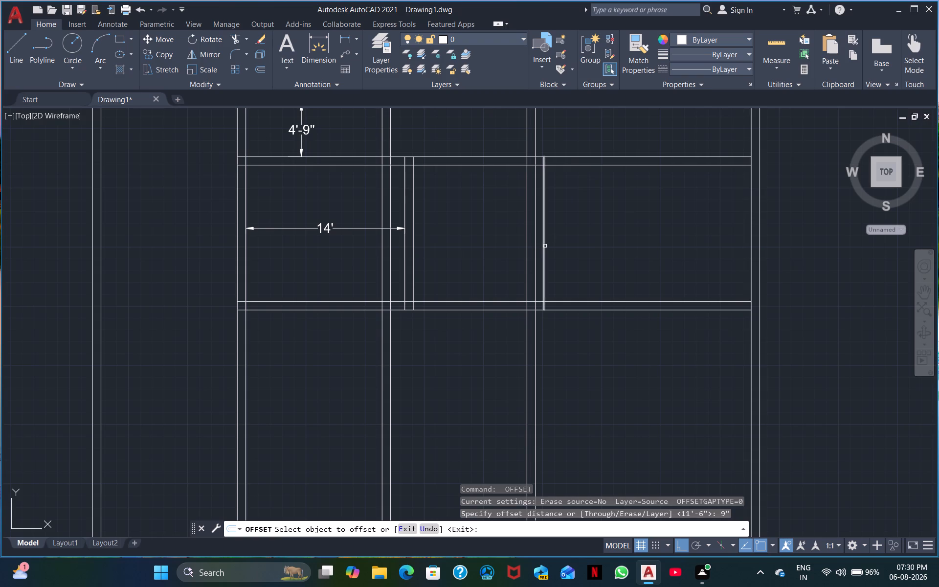
{"action": "left_click", "coordinate": [544, 246]}
{"action": "left_click", "coordinate": [550, 245]}
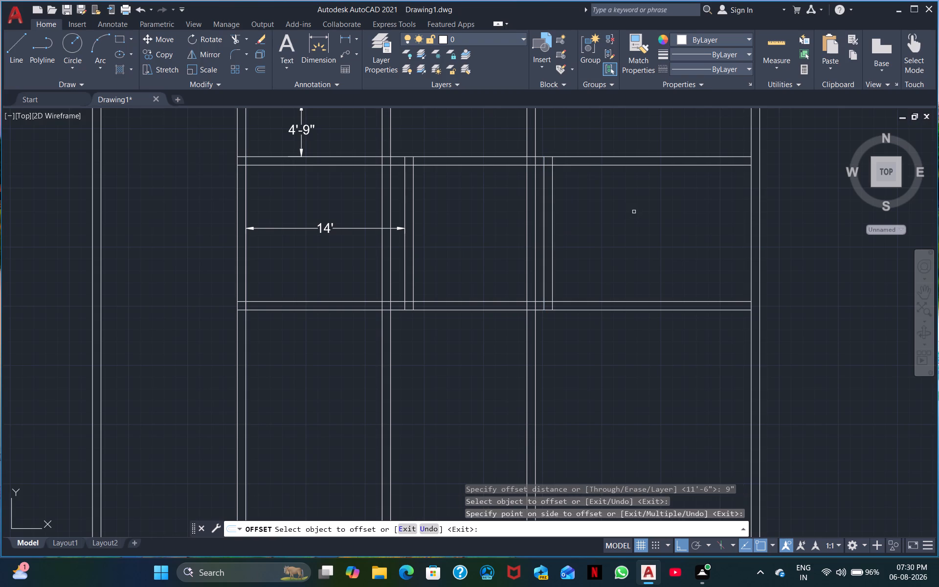
{"action": "key", "text": "Escape"}
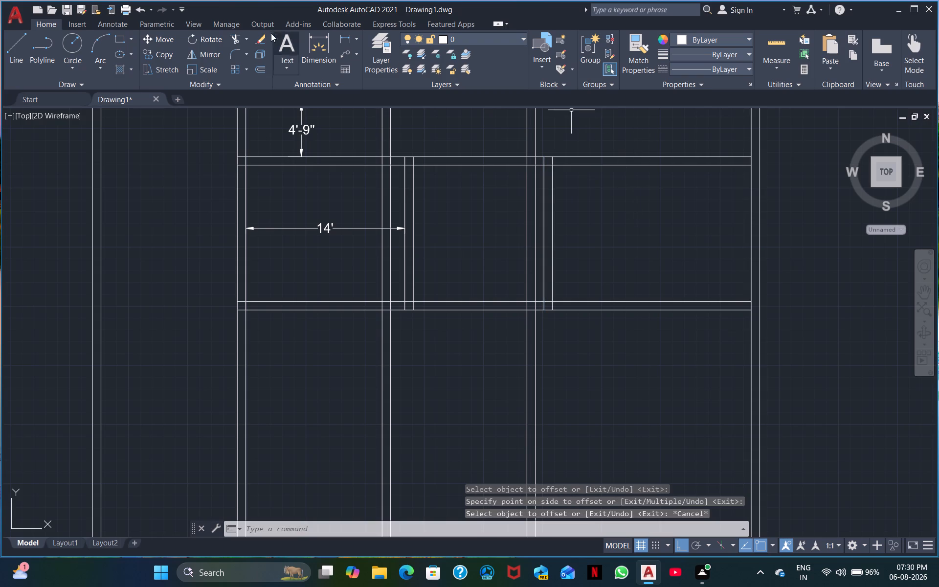
Trim the two old vertical wall pairs out of the middle row of rooms, between its upper and lower walls.
{"action": "left_click", "coordinate": [232, 35]}
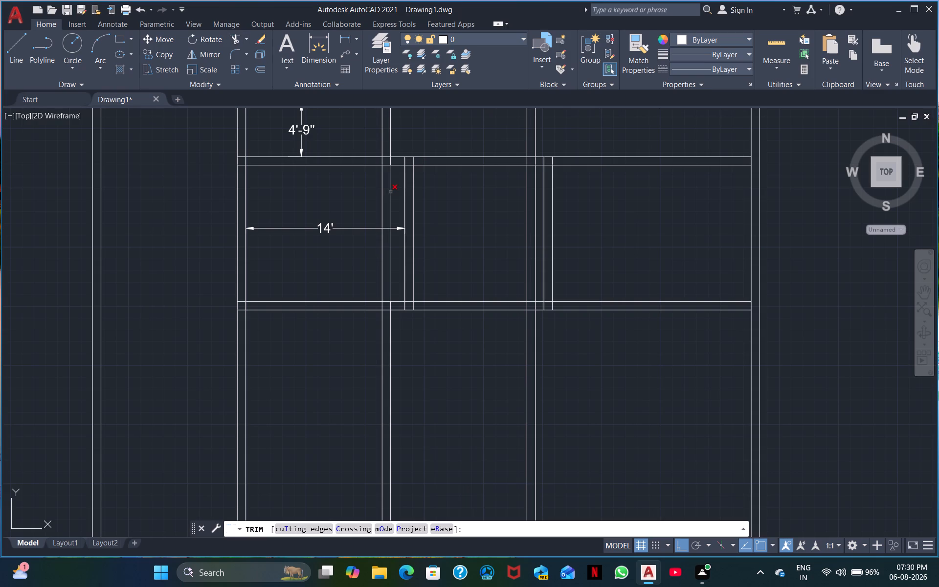
{"action": "double_click", "coordinate": [392, 192]}
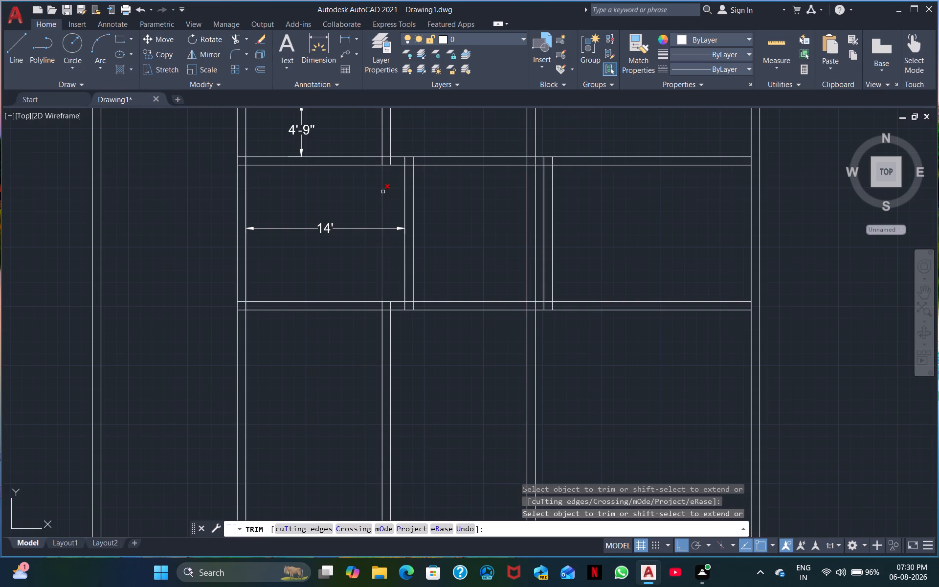
{"action": "double_click", "coordinate": [383, 192]}
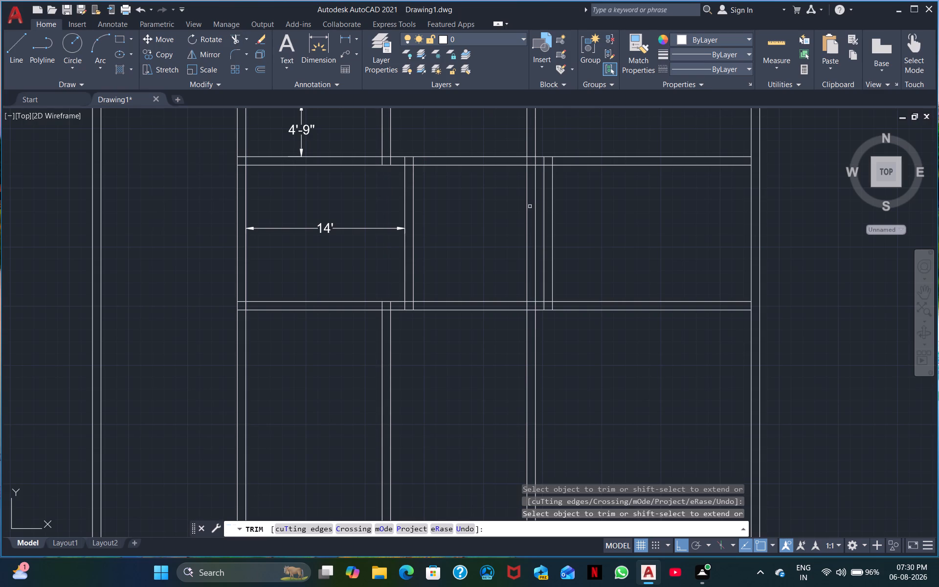
{"action": "double_click", "coordinate": [537, 206]}
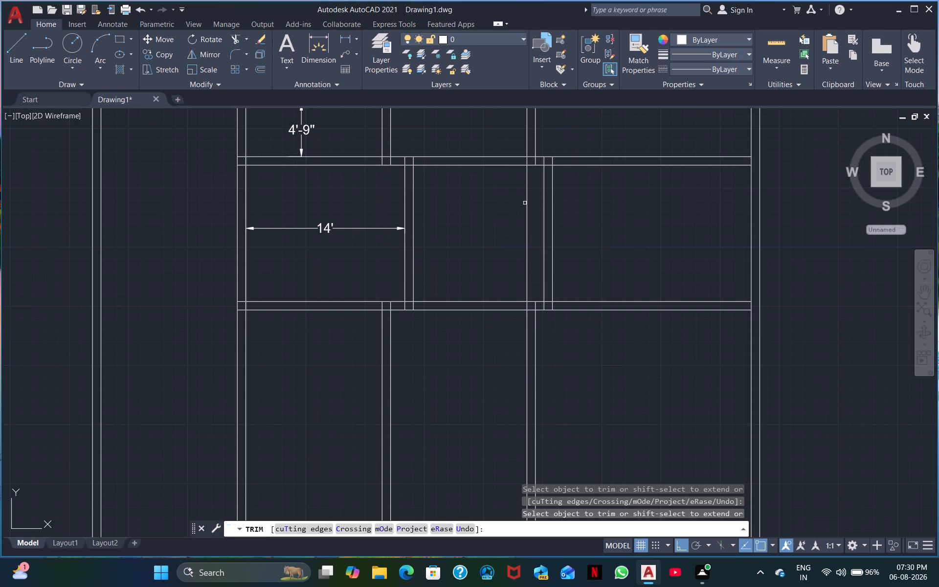
{"action": "double_click", "coordinate": [526, 203]}
Trim the old right-hand wall pair's leftover stubs inside the middle row's upper horizontal wall.
{"action": "scroll", "coordinate": [525, 187], "scroll_direction": "up", "scroll_amount": 2}
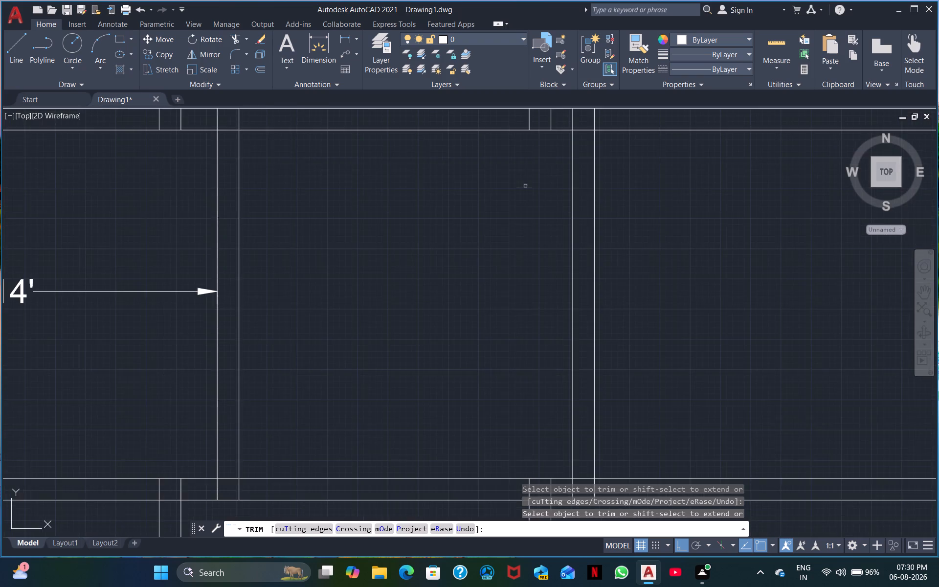
{"action": "middle_click_drag", "start_coordinate": [525, 185], "coordinate": [496, 284]}
{"action": "left_click", "coordinate": [522, 216]}
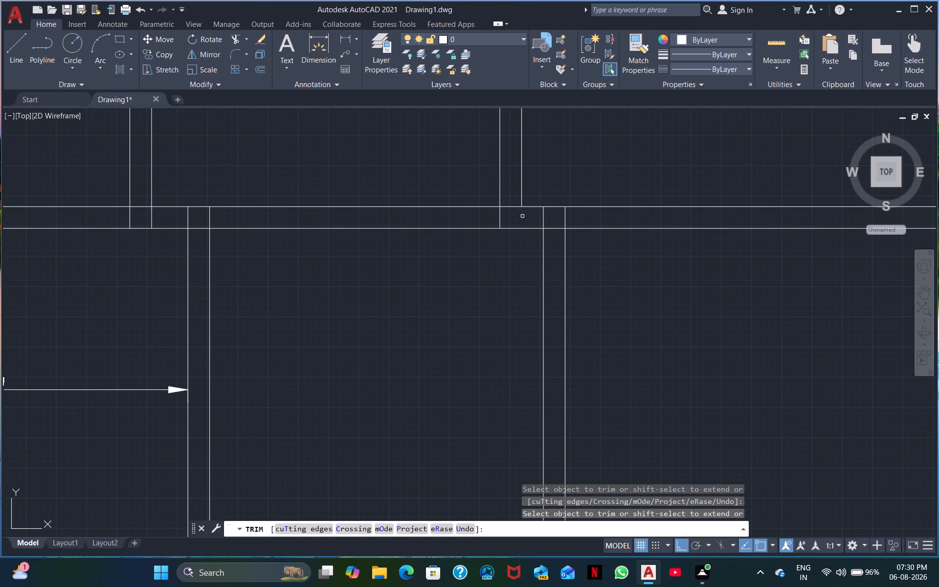
{"action": "left_click", "coordinate": [499, 215]}
Trim both vertical wall pairs crossing the 4'-9" passage with a fence running across them.
{"action": "middle_click_drag", "start_coordinate": [240, 313], "coordinate": [387, 374]}
{"action": "scroll", "coordinate": [431, 332], "scroll_direction": "down", "scroll_amount": 1}
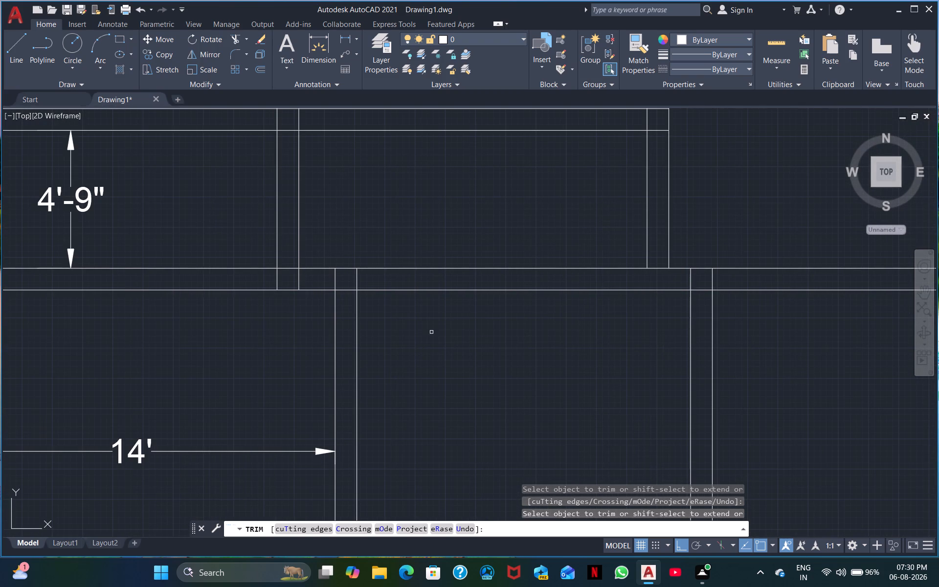
{"action": "scroll", "coordinate": [431, 332], "scroll_direction": "down", "scroll_amount": 1}
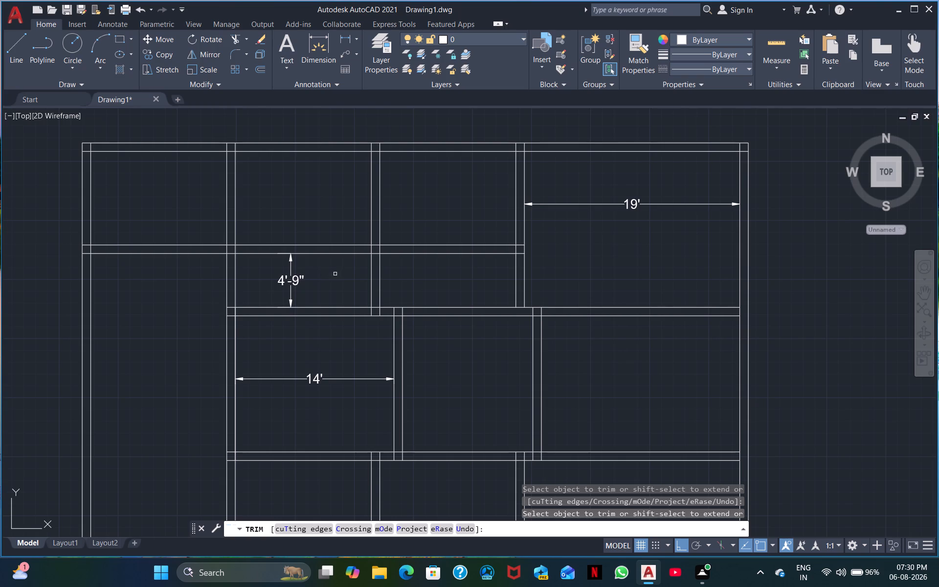
{"action": "left_click_drag", "start_coordinate": [334, 273], "coordinate": [550, 281]}
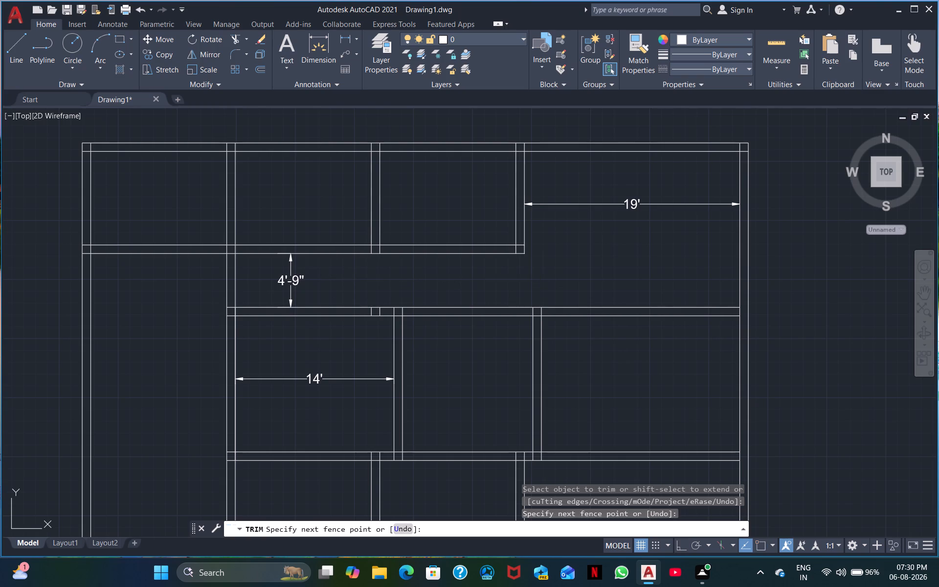
{"action": "left_click", "coordinate": [550, 281]}
{"action": "double_click", "coordinate": [359, 270]}
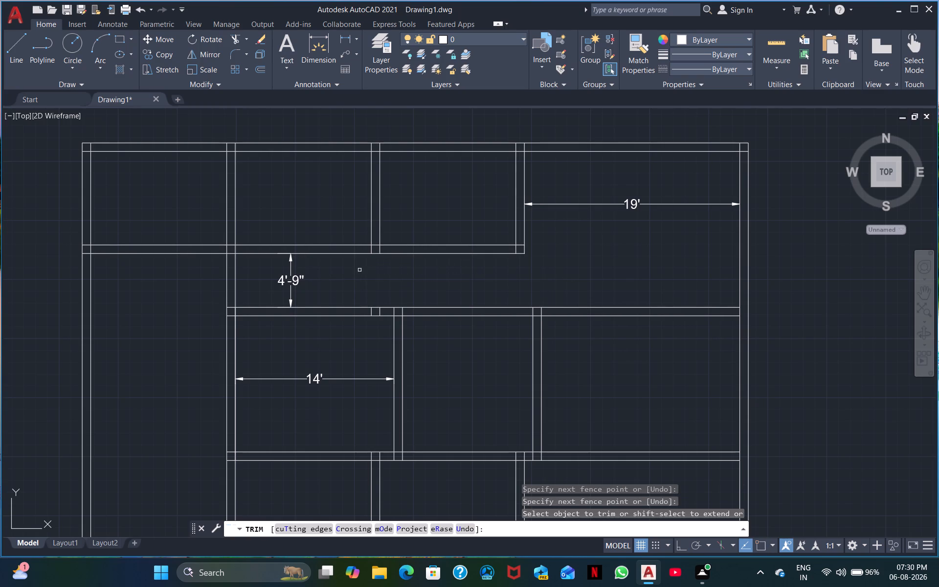
Trim the two remaining short wall stubs inside the horizontal wall below the 4'-9" passage.
{"action": "scroll", "coordinate": [372, 327], "scroll_direction": "up", "scroll_amount": 2}
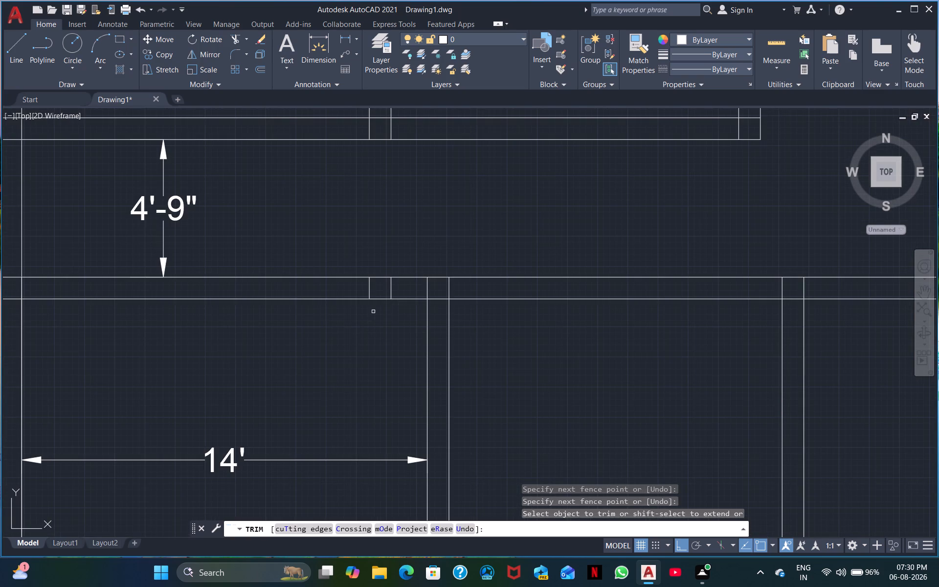
{"action": "left_click", "coordinate": [389, 289]}
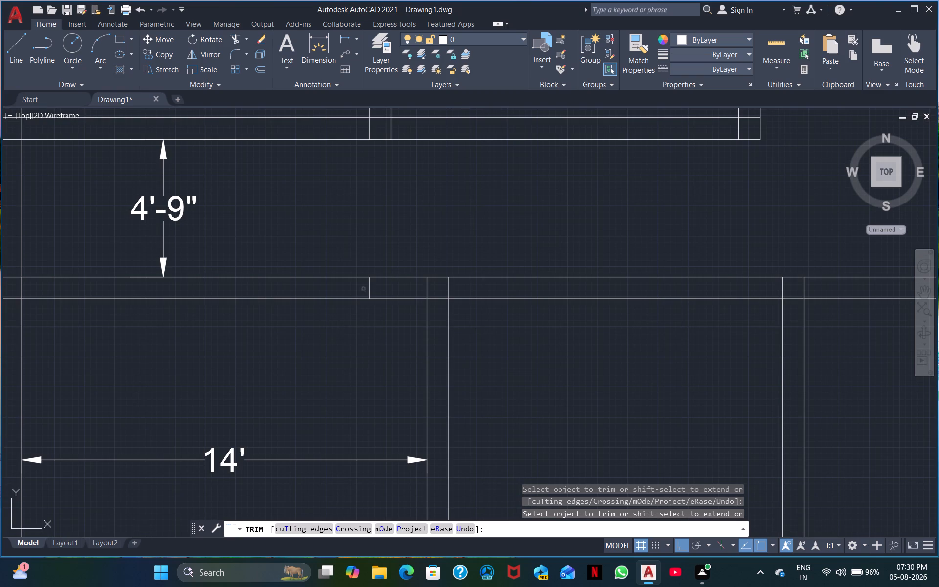
{"action": "left_click_drag", "start_coordinate": [366, 288], "coordinate": [376, 287]}
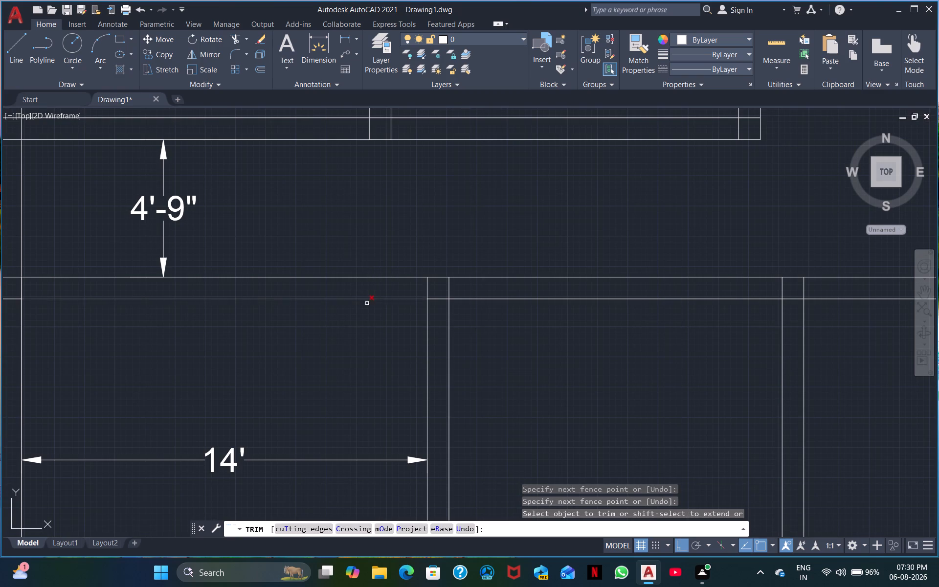
{"action": "scroll", "coordinate": [367, 305], "scroll_direction": "down", "scroll_amount": 2}
{"action": "middle_click_drag", "start_coordinate": [489, 414], "coordinate": [449, 325]}
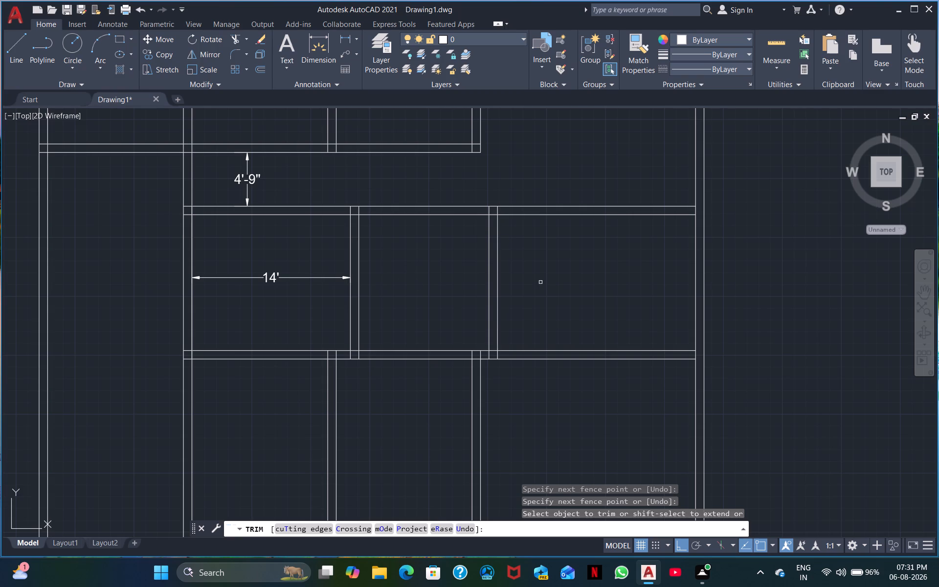
{"action": "key", "text": "space"}
{"action": "key", "text": "space"}
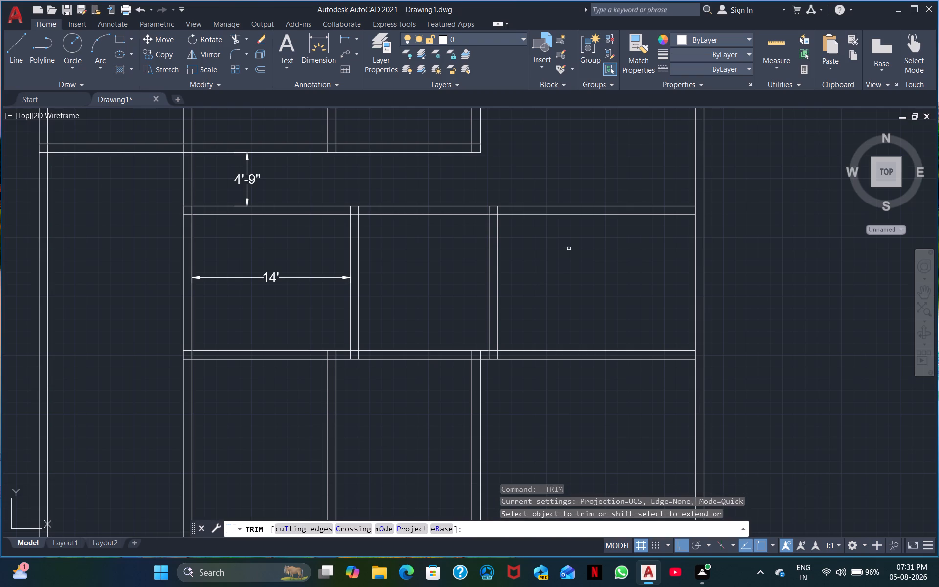
{"action": "key", "text": "Escape"}
Offset the right-hand line of the middle row's second partition by 10'6" towards the right outer wall.
{"action": "key", "text": "o"}
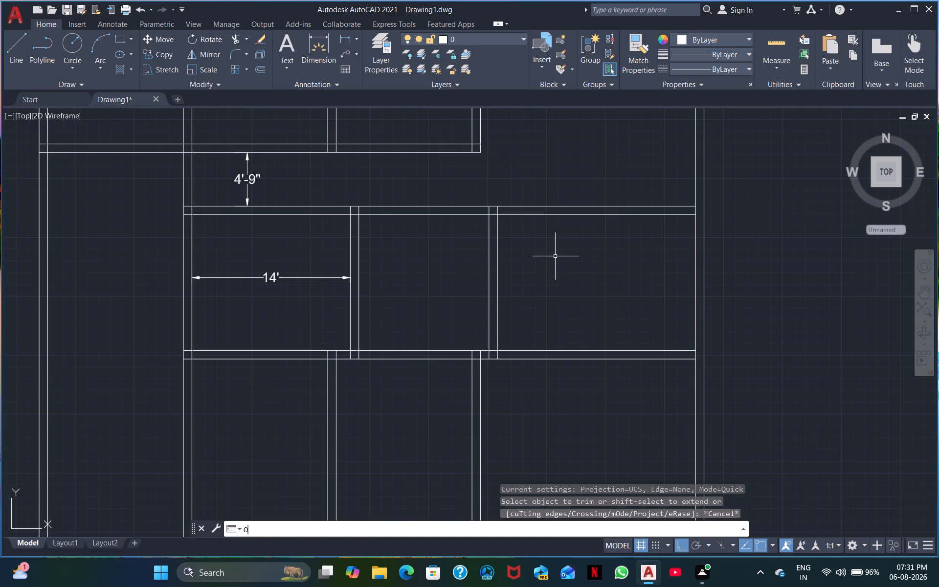
{"action": "key", "text": "space"}
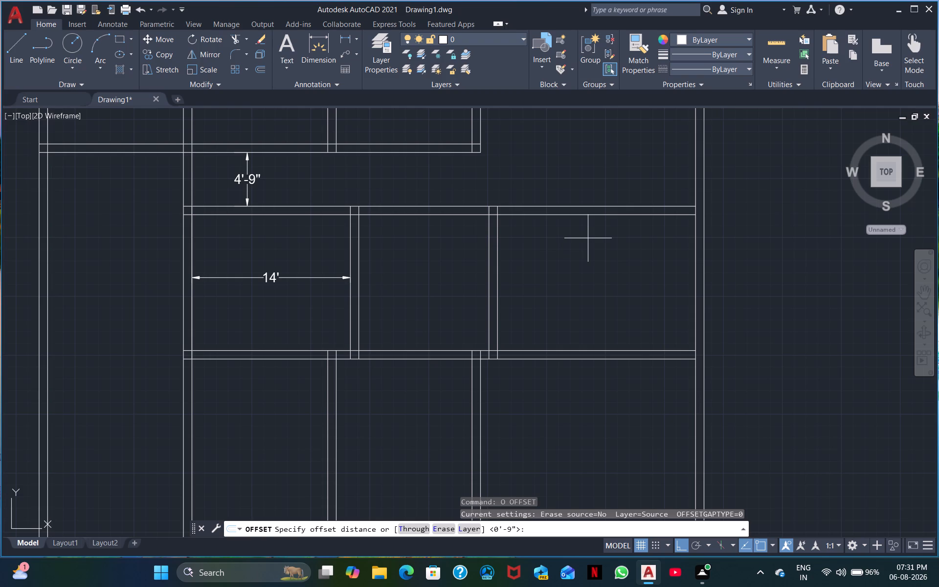
{"action": "type", "text": "10'"}
{"action": "key", "text": "6"}
{"action": "key", "text": "shift+quotedbl"}
{"action": "key", "text": "Return"}
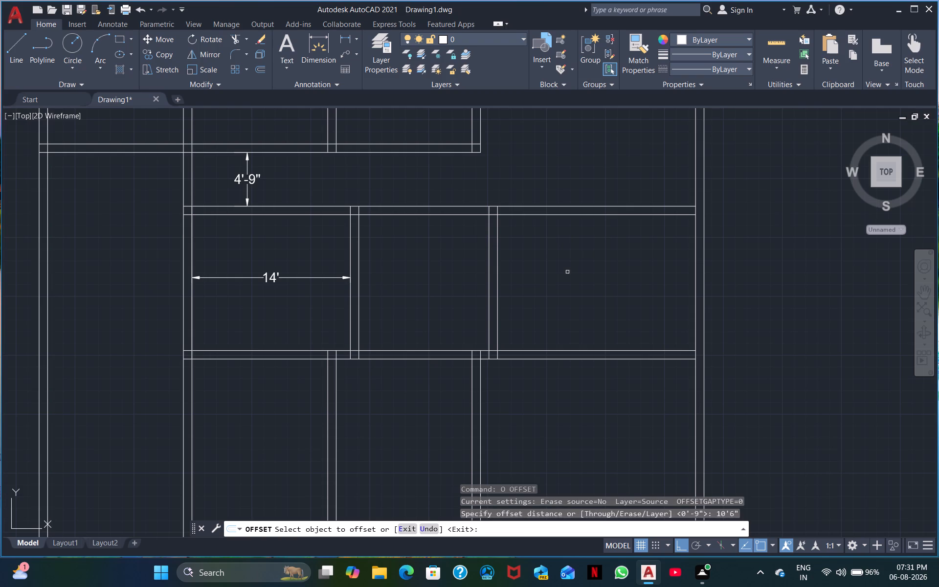
{"action": "key", "text": "space"}
{"action": "key", "text": "space"}
{"action": "key", "text": "space"}
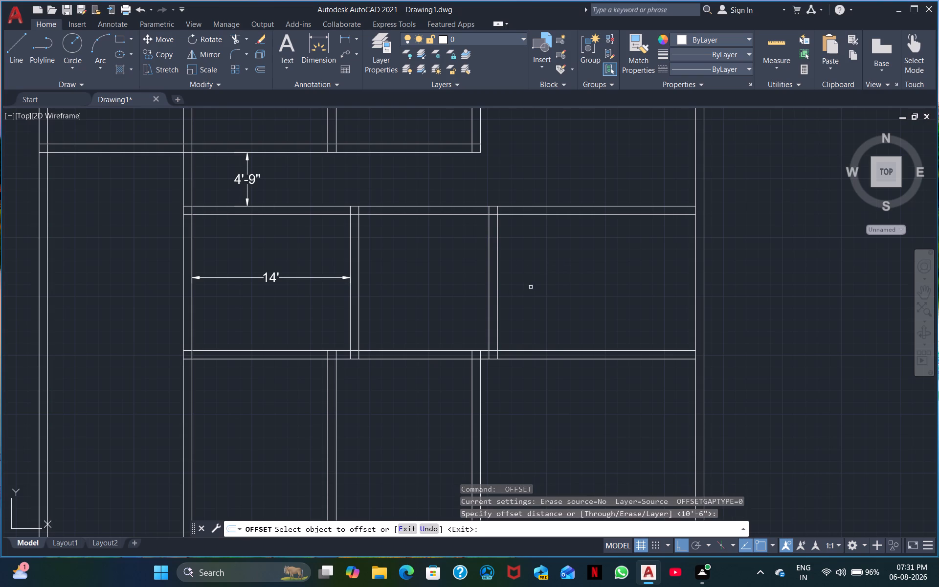
{"action": "left_click", "coordinate": [498, 293]}
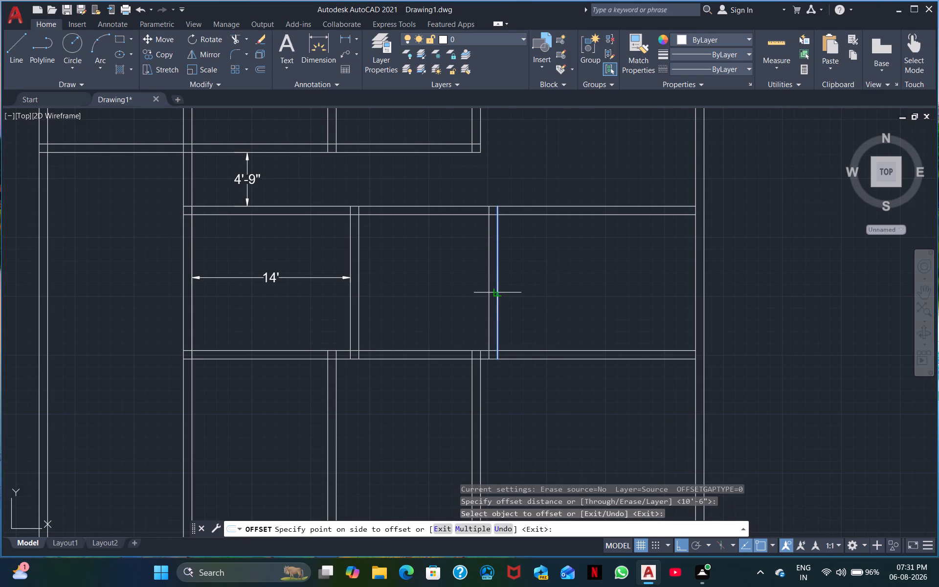
{"action": "left_click", "coordinate": [582, 294]}
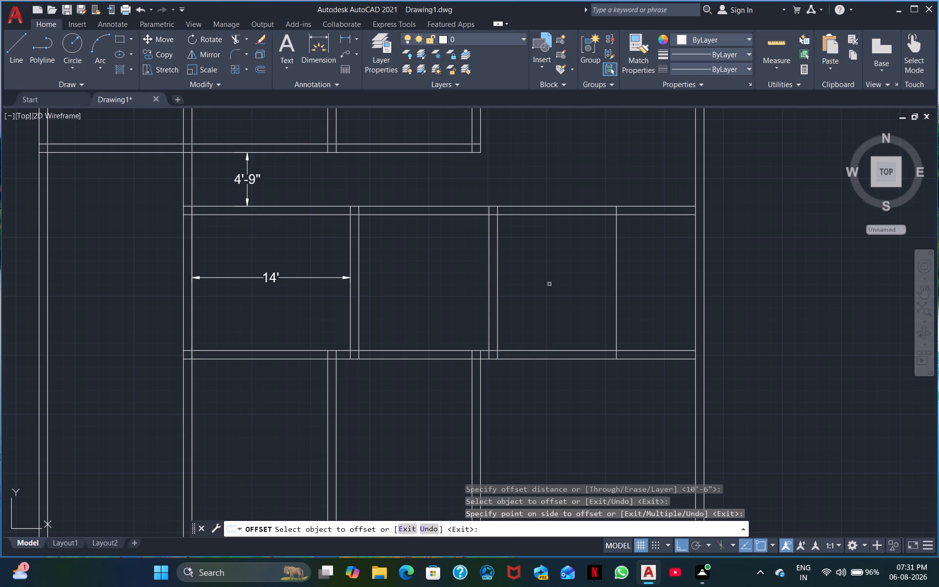
{"action": "key", "text": "space"}
Offset the new partition line 9" further towards the right outer wall to give the third partition its thickness.
{"action": "key", "text": "space"}
{"action": "key", "text": "9"}
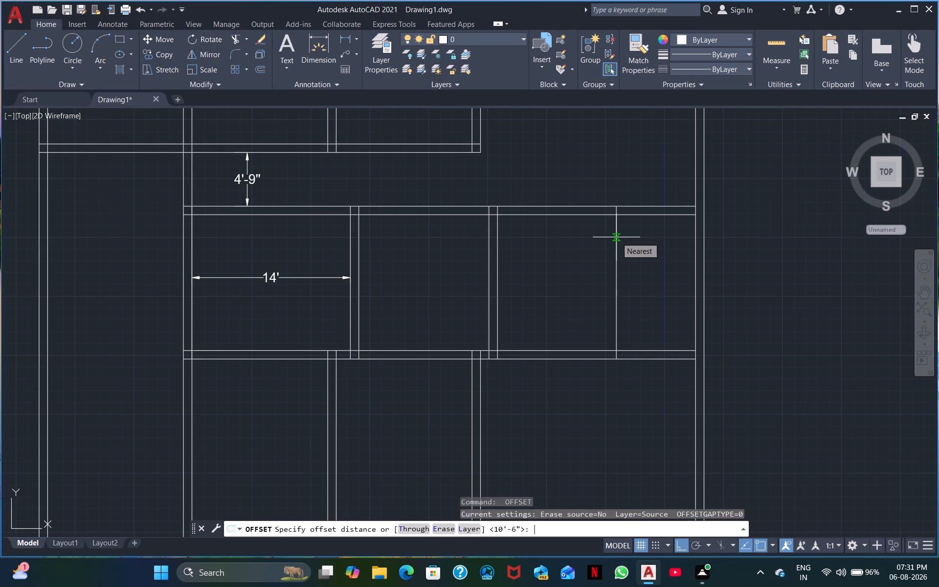
{"action": "key", "text": "shift+quotedbl"}
{"action": "key", "text": "Return"}
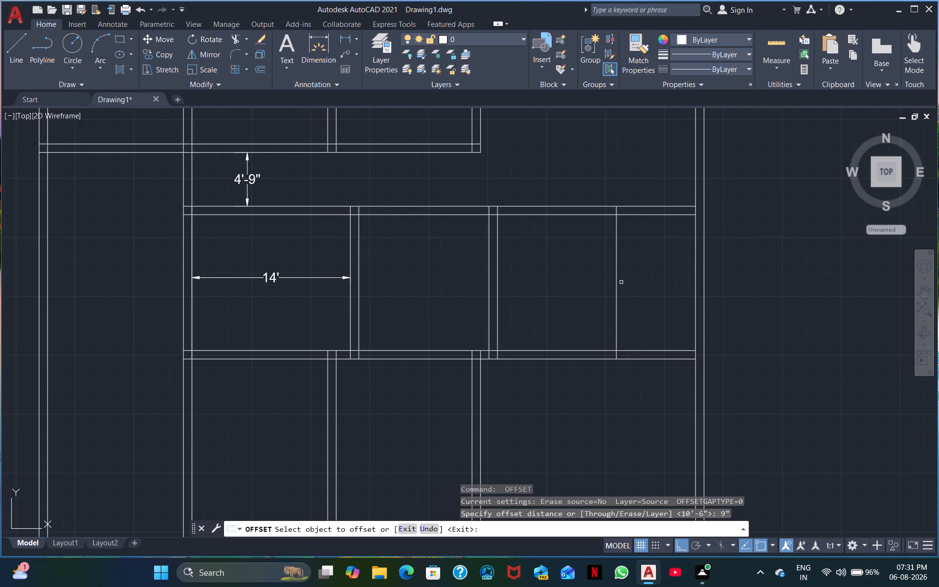
{"action": "left_click", "coordinate": [617, 289]}
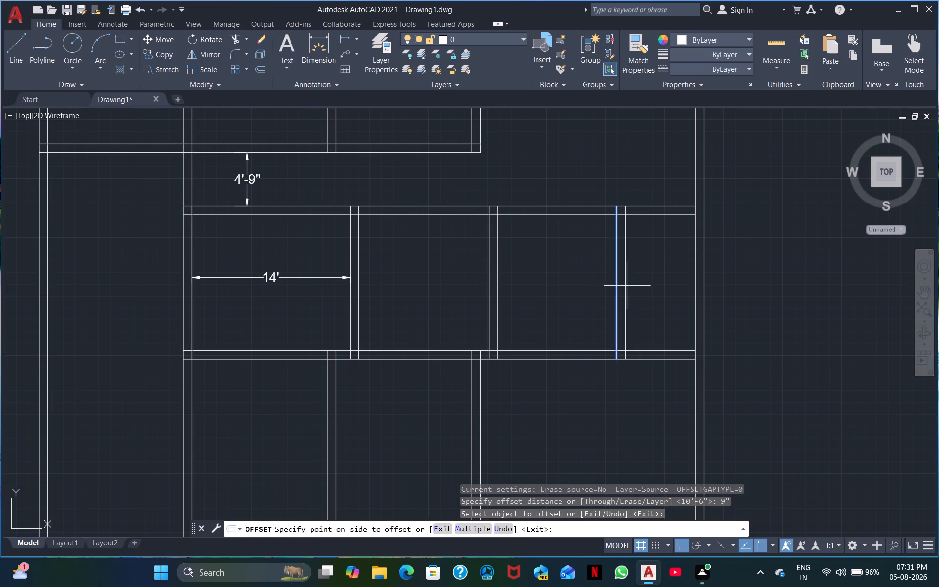
{"action": "left_click", "coordinate": [627, 286]}
{"action": "key", "text": "Escape"}
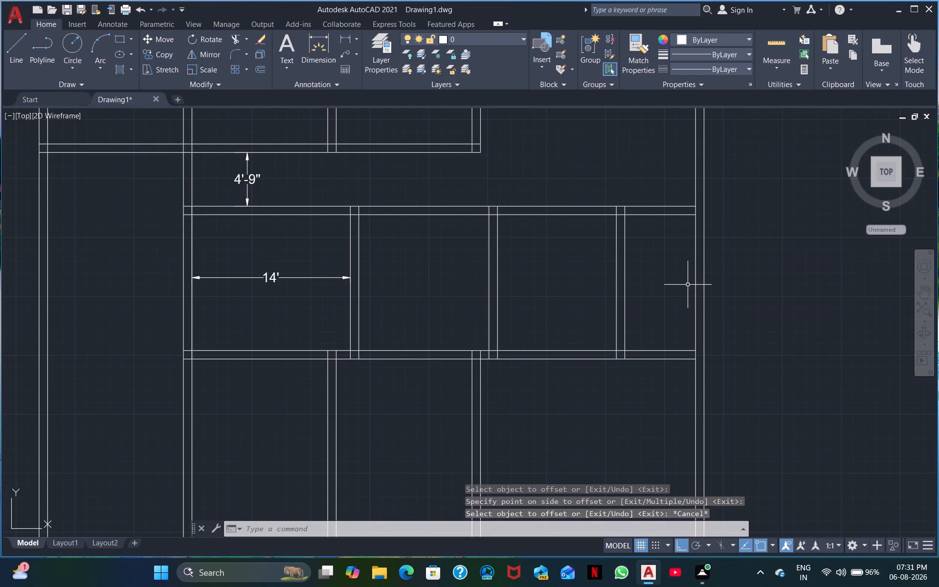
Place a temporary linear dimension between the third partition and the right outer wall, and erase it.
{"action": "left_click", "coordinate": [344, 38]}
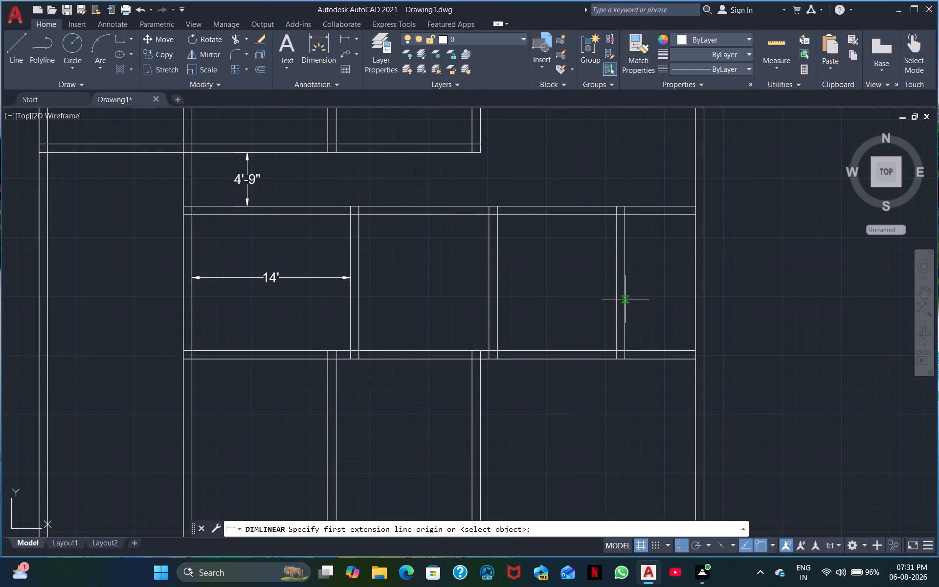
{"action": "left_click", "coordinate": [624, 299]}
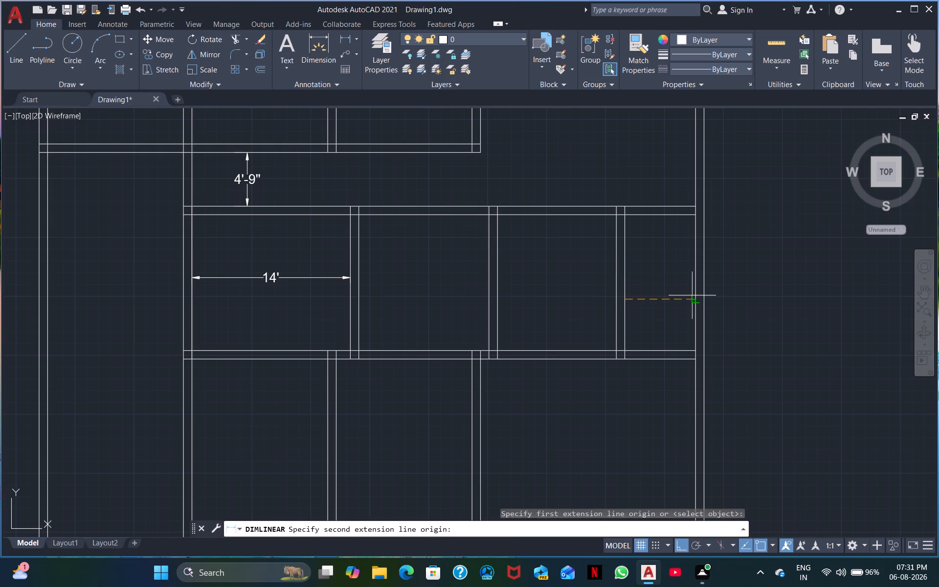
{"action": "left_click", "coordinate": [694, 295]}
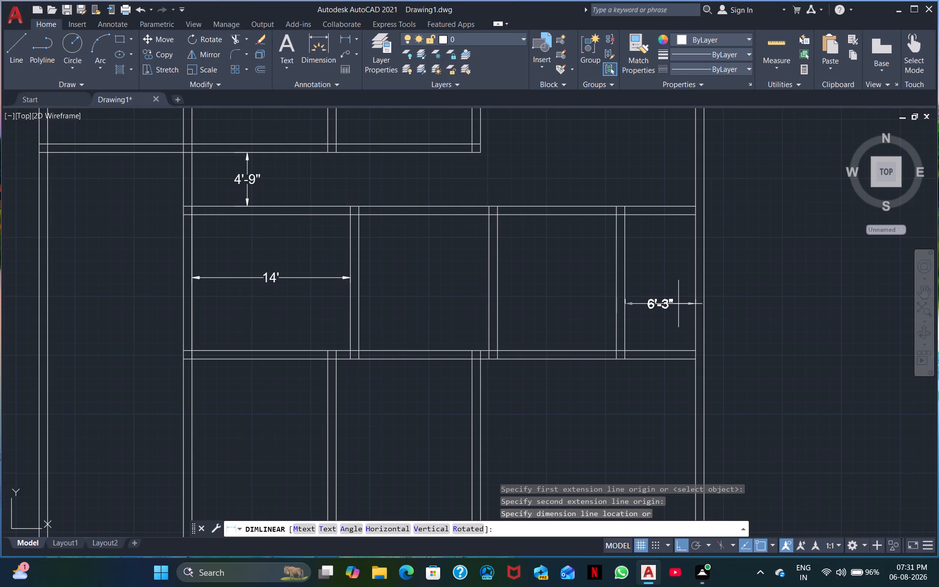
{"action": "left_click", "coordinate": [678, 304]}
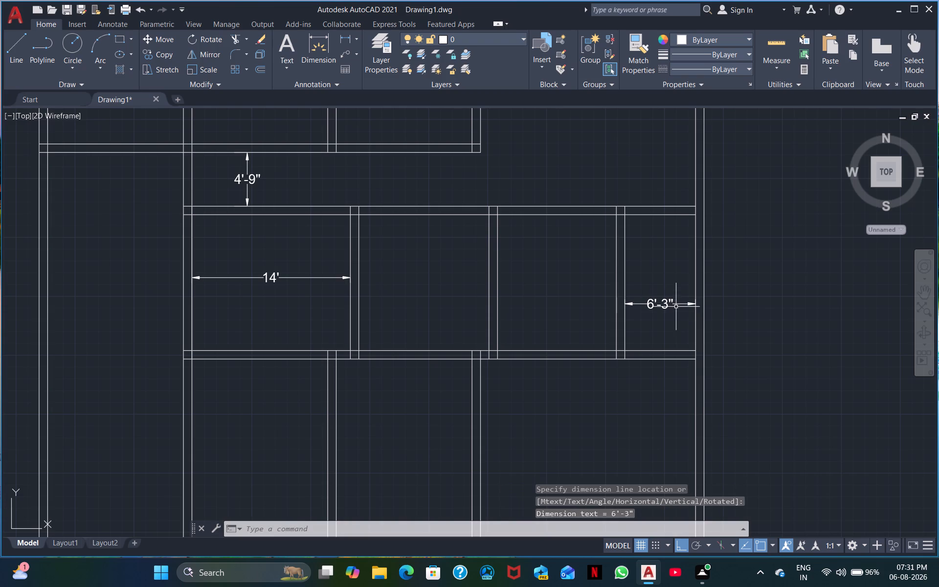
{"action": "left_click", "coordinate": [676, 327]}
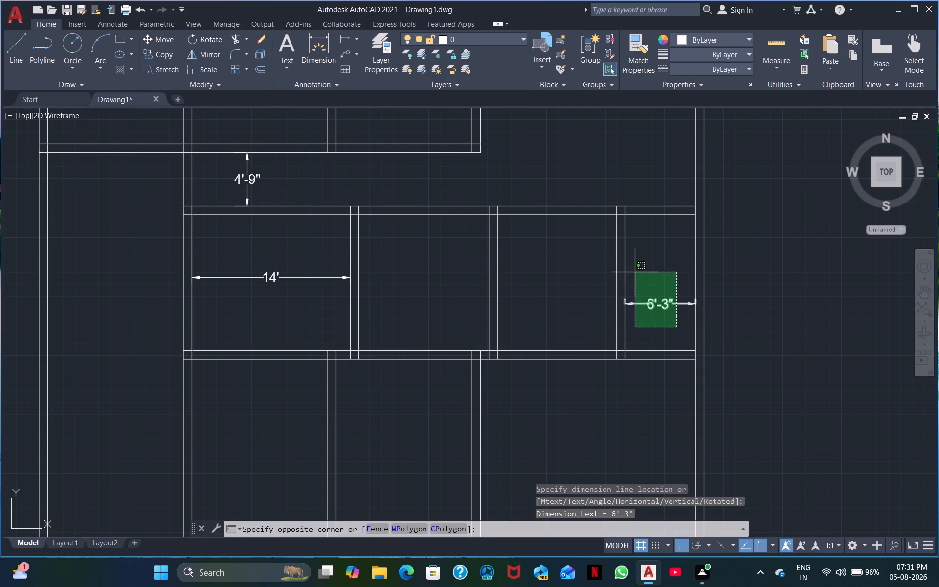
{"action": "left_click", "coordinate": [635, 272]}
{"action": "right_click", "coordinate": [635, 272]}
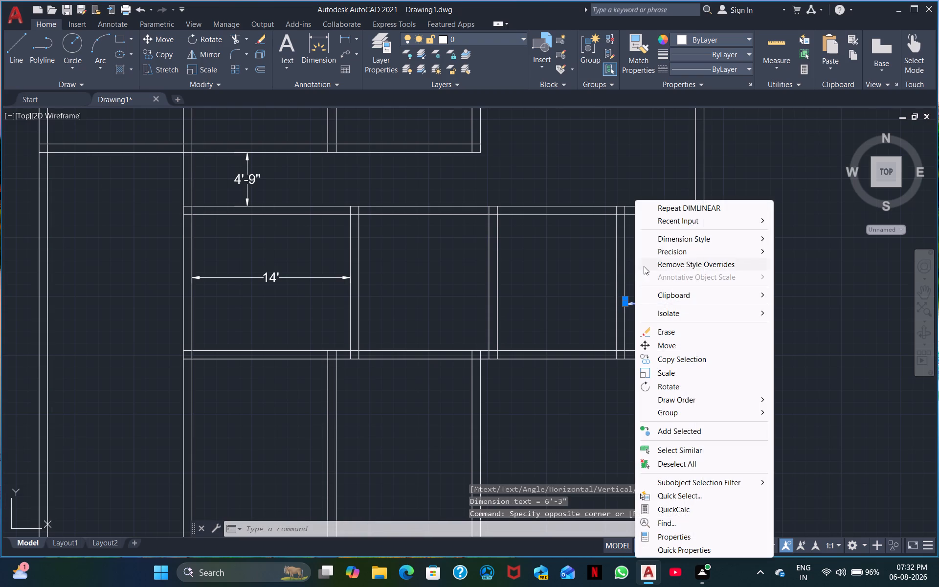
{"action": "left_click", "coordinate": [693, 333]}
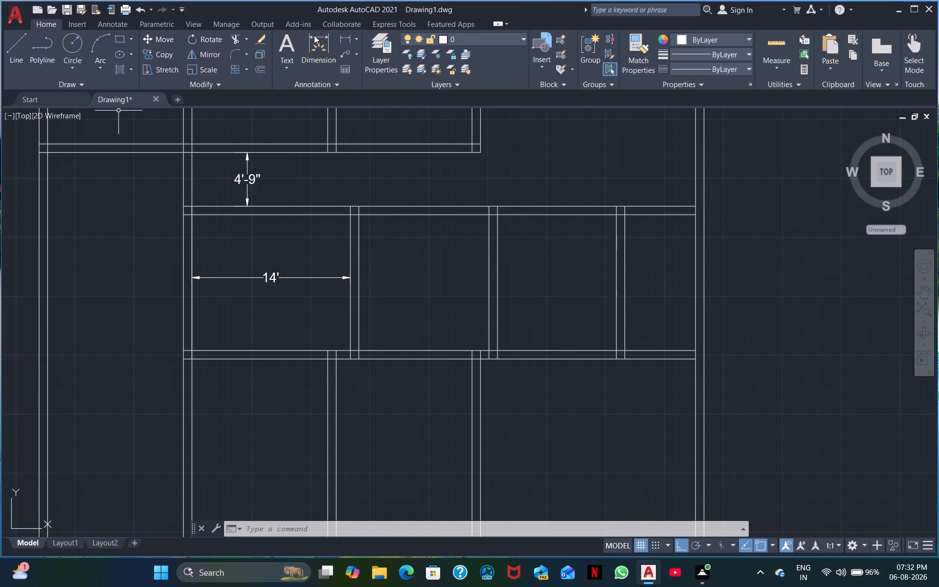
Add a horizontal linear dimension between the left outer wall's inner face and the middle row's left wall.
{"action": "left_click", "coordinate": [341, 37]}
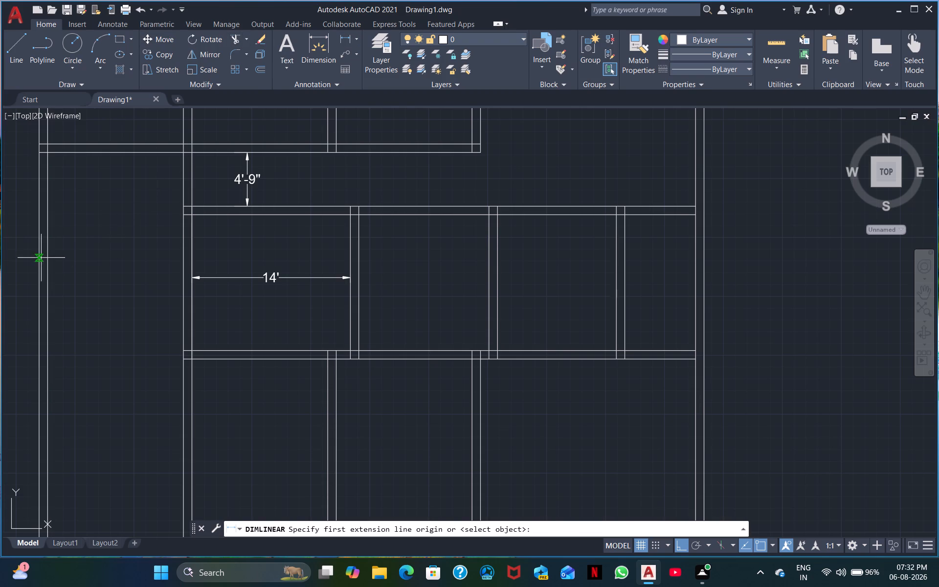
{"action": "left_click", "coordinate": [46, 263]}
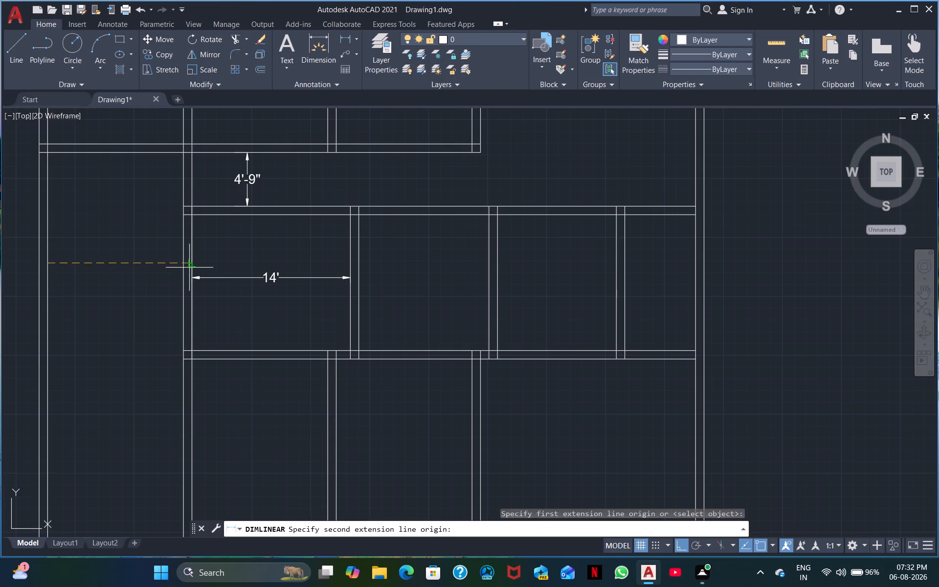
{"action": "left_click", "coordinate": [181, 266]}
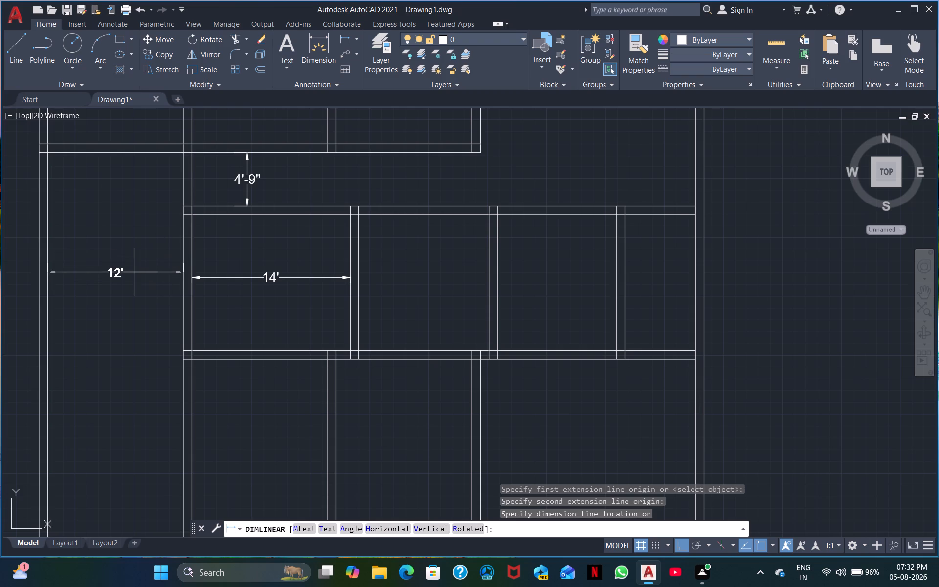
{"action": "double_click", "coordinate": [146, 231]}
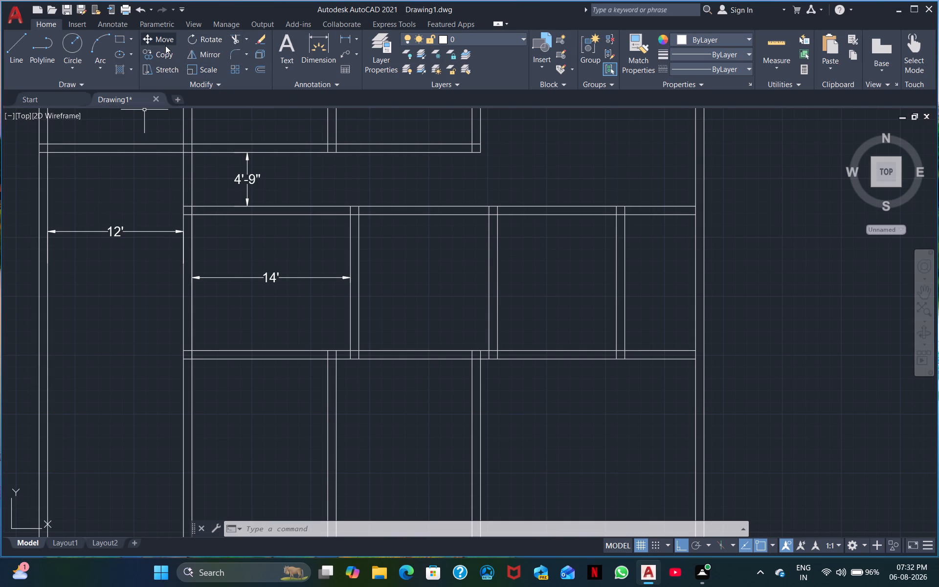
Trim the middle row's left wall pair out of the 4'-9" passage with a fence across both lines.
{"action": "left_click", "coordinate": [235, 41]}
{"action": "left_click_drag", "start_coordinate": [157, 181], "coordinate": [169, 178]}
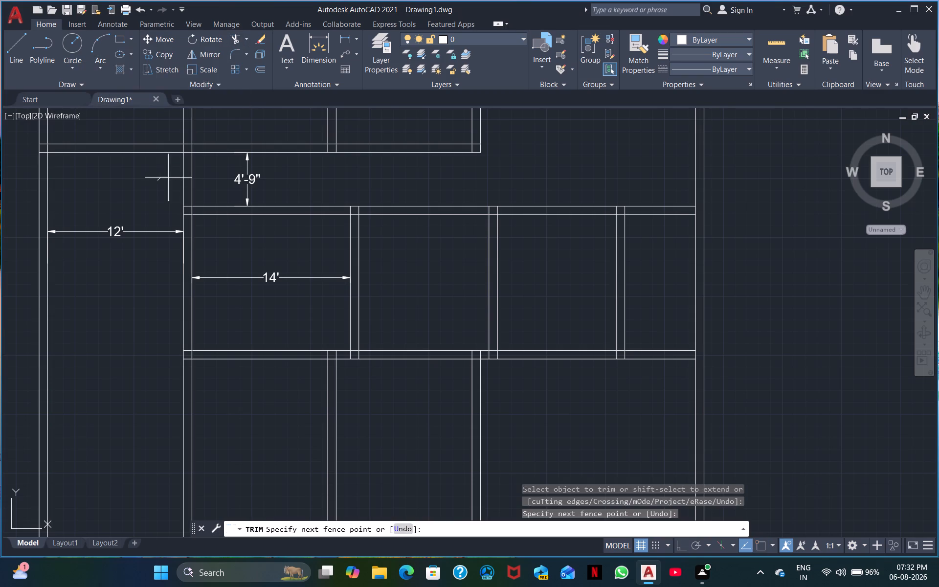
{"action": "left_click_drag", "start_coordinate": [169, 178], "coordinate": [200, 173]}
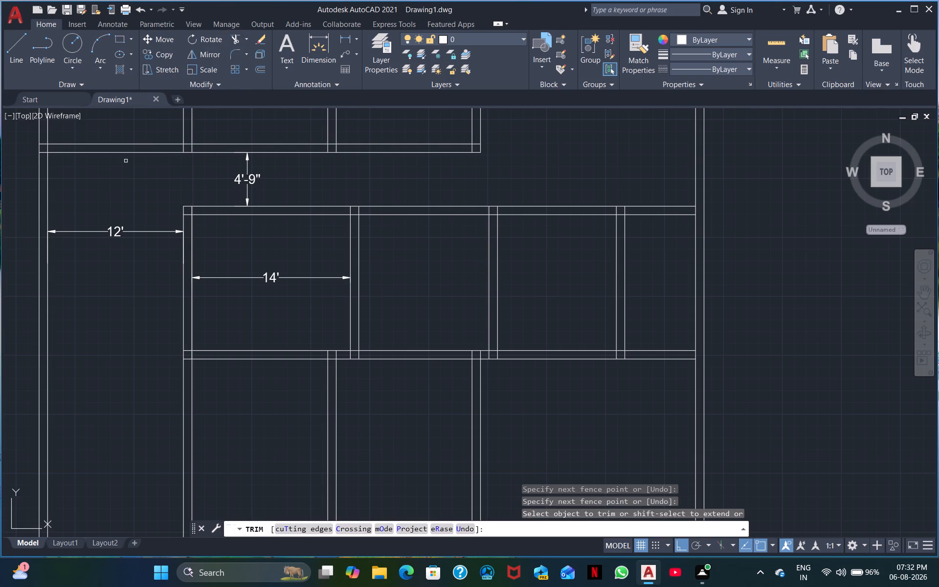
Trim the middle row's upper and lower horizontal wall lines between the third partition and the right outer wall.
{"action": "left_click_drag", "start_coordinate": [656, 190], "coordinate": [659, 369]}
{"action": "middle_click_drag", "start_coordinate": [660, 369], "coordinate": [637, 258]}
{"action": "scroll", "coordinate": [627, 331], "scroll_direction": "down", "scroll_amount": 1}
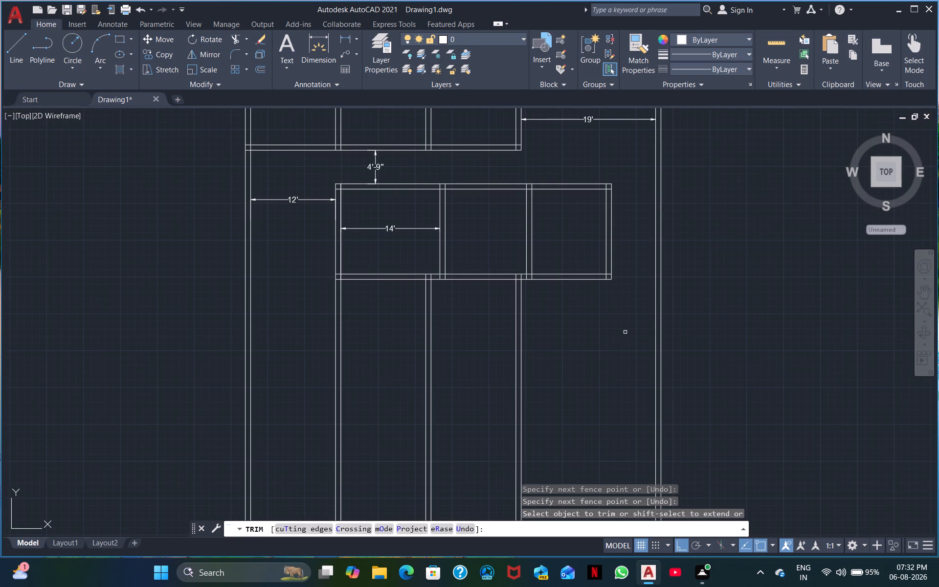
{"action": "middle_click_drag", "start_coordinate": [620, 337], "coordinate": [615, 321]}
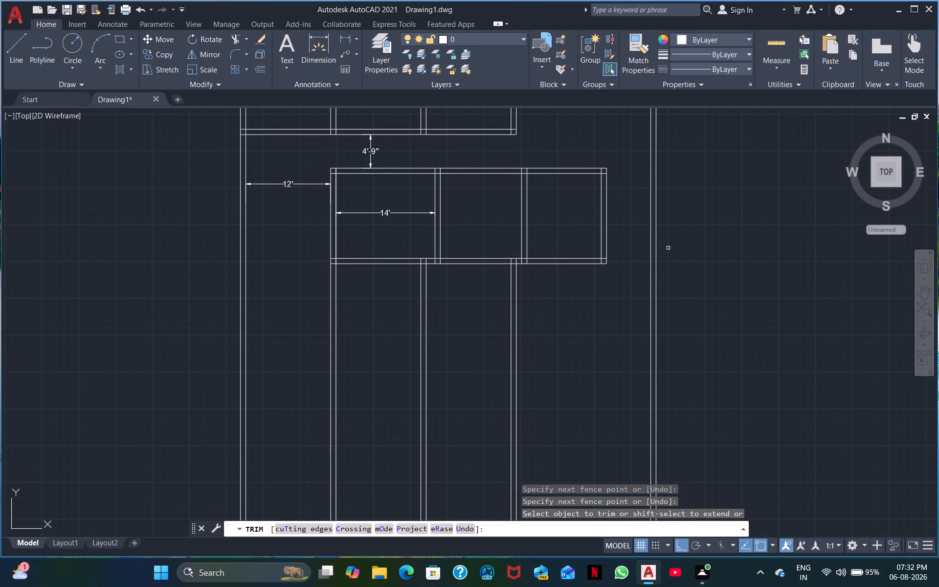
{"action": "key", "text": "Escape"}
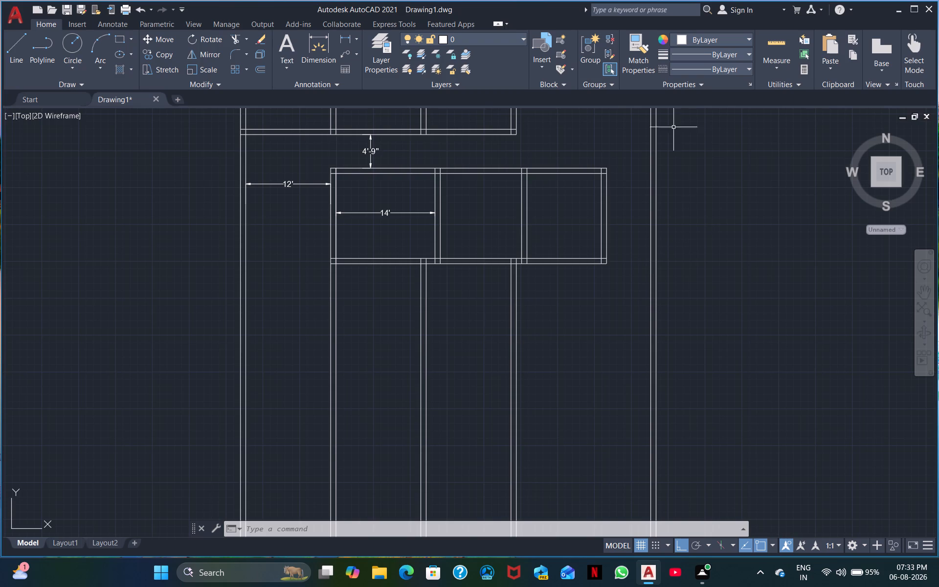
{"action": "double_click", "coordinate": [613, 281]}
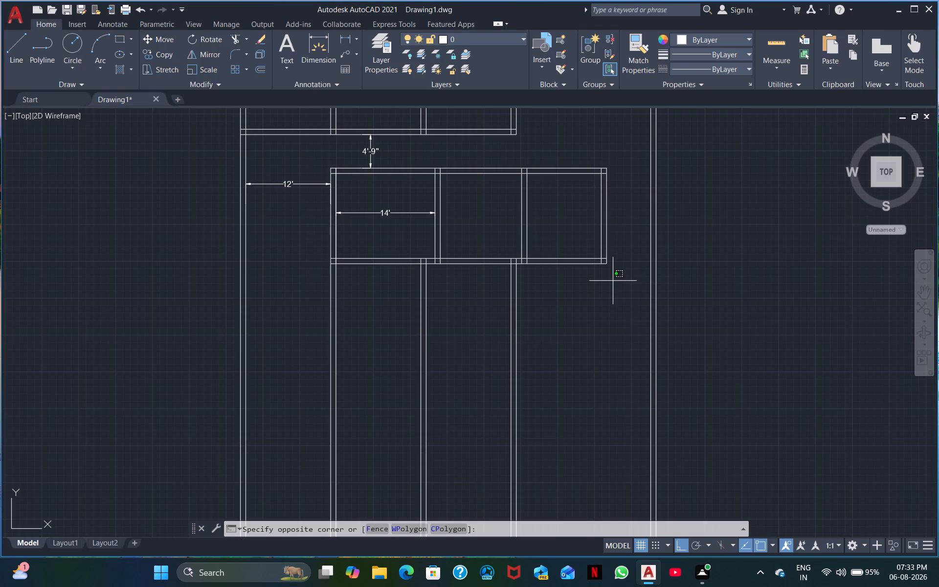
{"action": "left_click", "coordinate": [604, 281]}
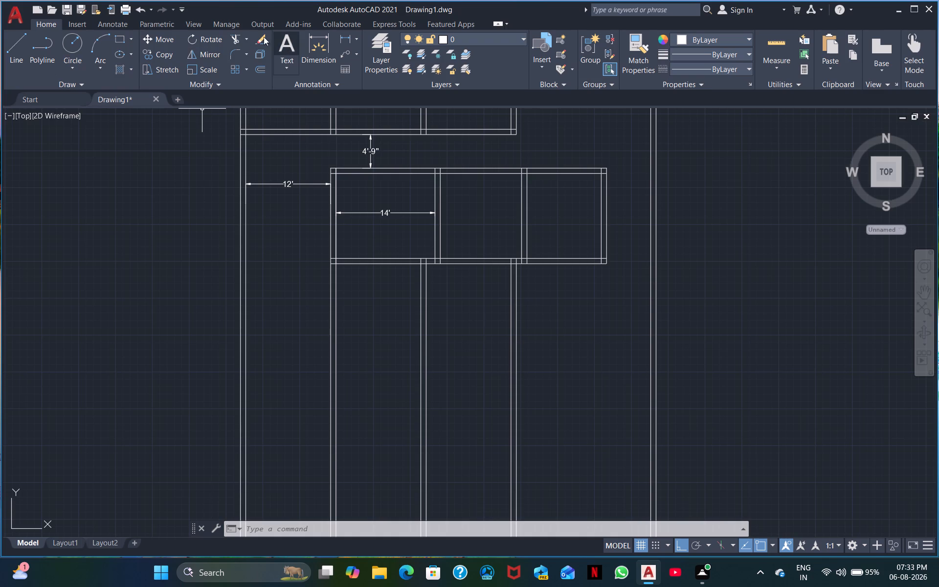
Trim the left vertical wall pair's two short segments inside the middle row's lower horizontal wall.
{"action": "left_click", "coordinate": [238, 42]}
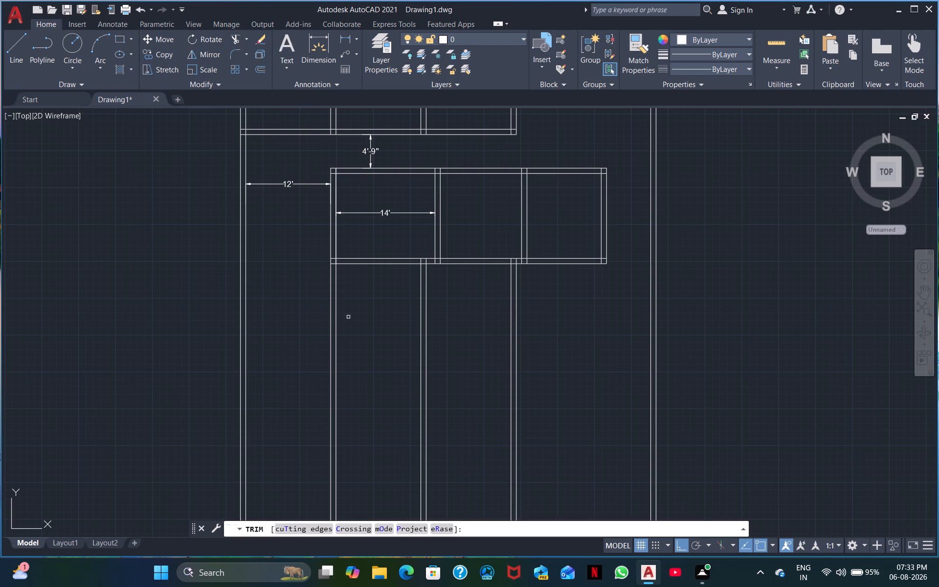
{"action": "scroll", "coordinate": [348, 317], "scroll_direction": "up", "scroll_amount": 2}
{"action": "middle_click_drag", "start_coordinate": [353, 300], "coordinate": [349, 353]}
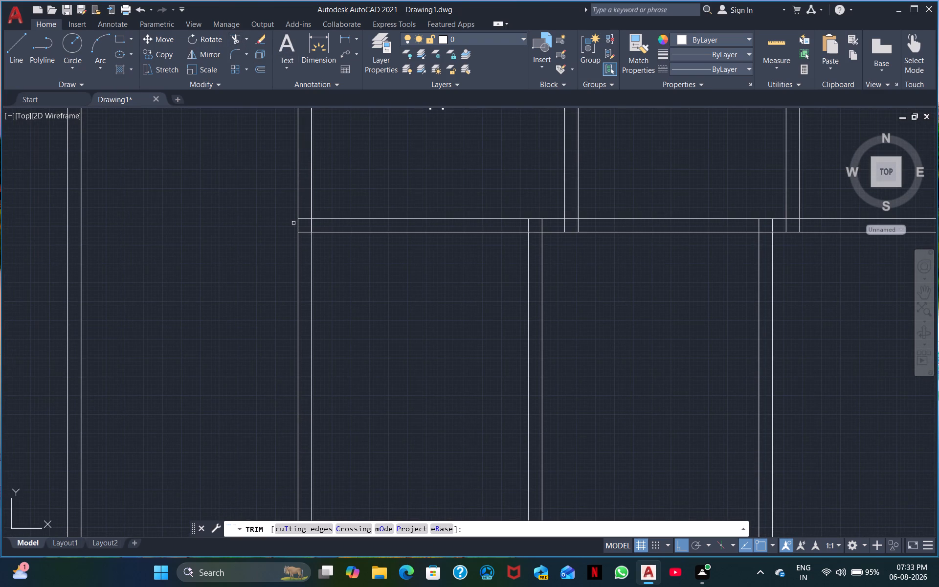
{"action": "left_click", "coordinate": [298, 225]}
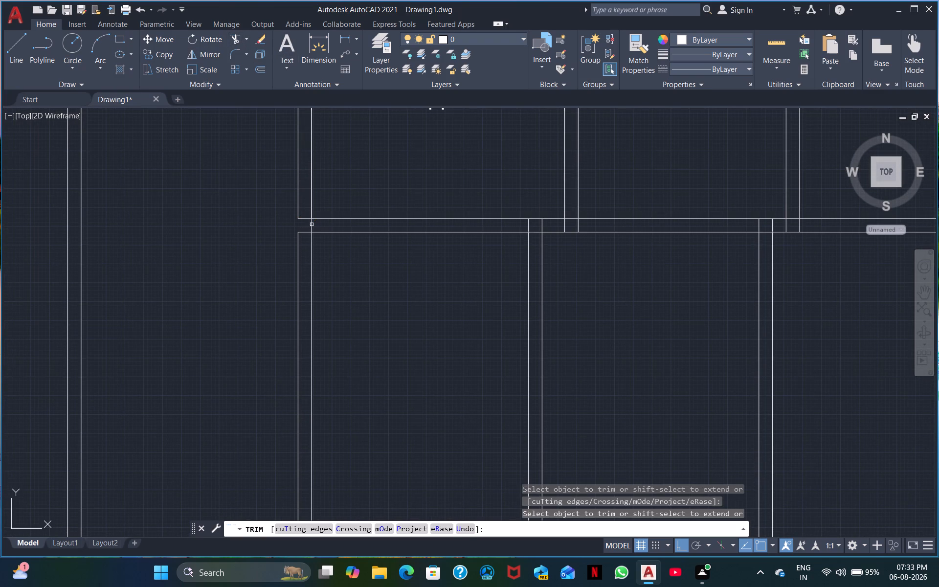
{"action": "left_click", "coordinate": [312, 225]}
{"action": "left_click", "coordinate": [310, 225]}
Trim the remaining partition pairs' short segments out of the middle row's lower horizontal wall, leaving its right wall pair.
{"action": "left_click", "coordinate": [529, 226]}
{"action": "left_click", "coordinate": [541, 226]}
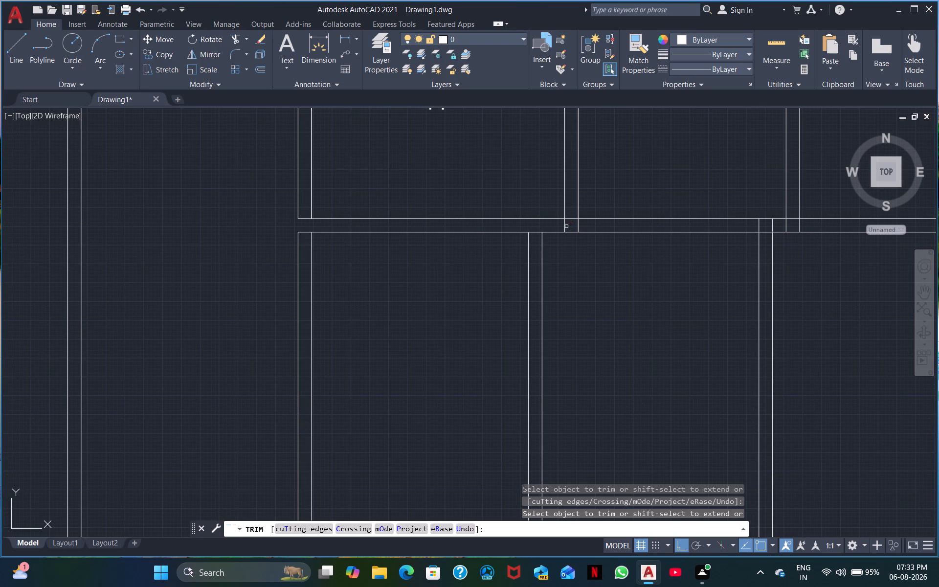
{"action": "left_click", "coordinate": [565, 226]}
{"action": "left_click", "coordinate": [578, 224]}
{"action": "left_click", "coordinate": [759, 225]}
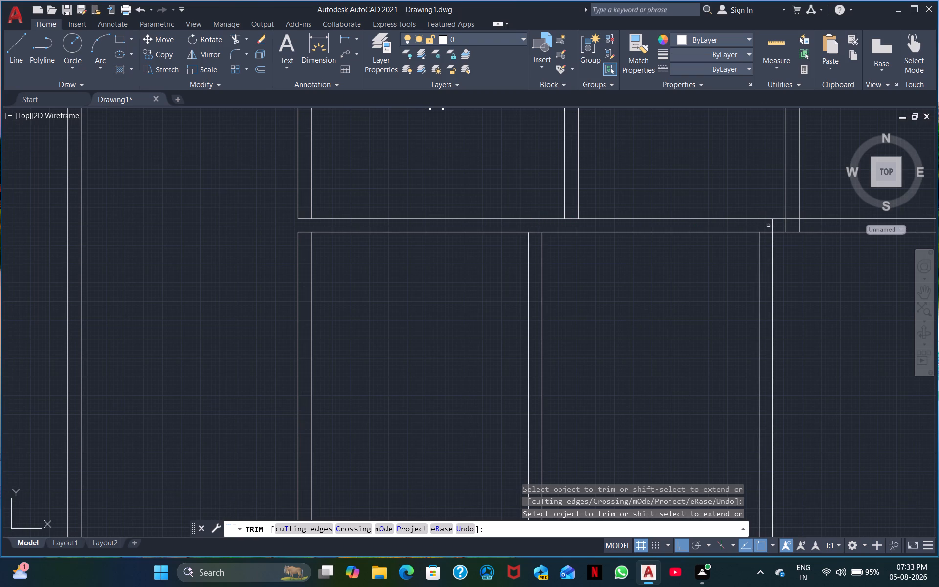
{"action": "left_click", "coordinate": [773, 225]}
{"action": "middle_click_drag", "start_coordinate": [802, 226], "coordinate": [804, 226]}
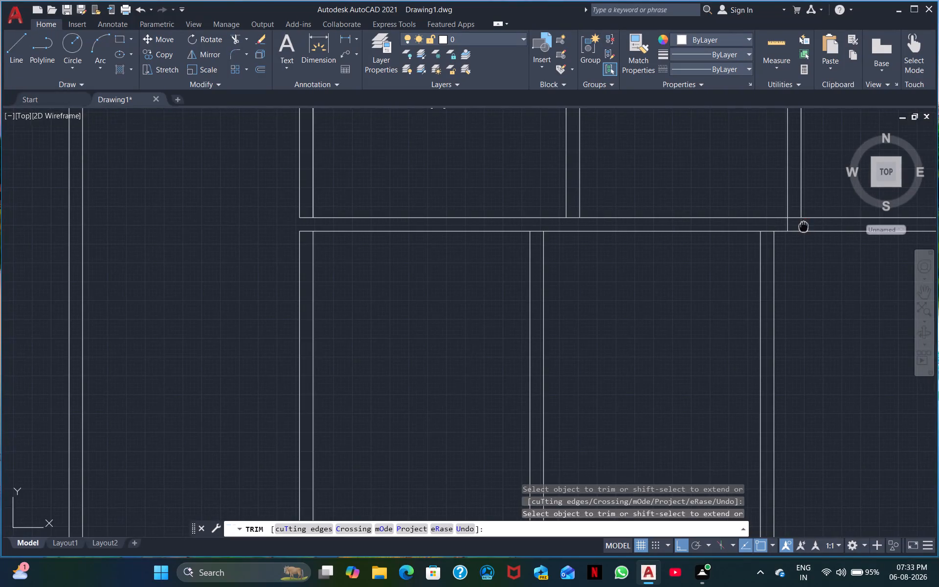
{"action": "middle_click_drag", "start_coordinate": [804, 226], "coordinate": [732, 233]}
{"action": "left_click_drag", "start_coordinate": [710, 230], "coordinate": [738, 230]}
{"action": "left_click", "coordinate": [738, 230]}
{"action": "middle_click_drag", "start_coordinate": [737, 232], "coordinate": [656, 250]}
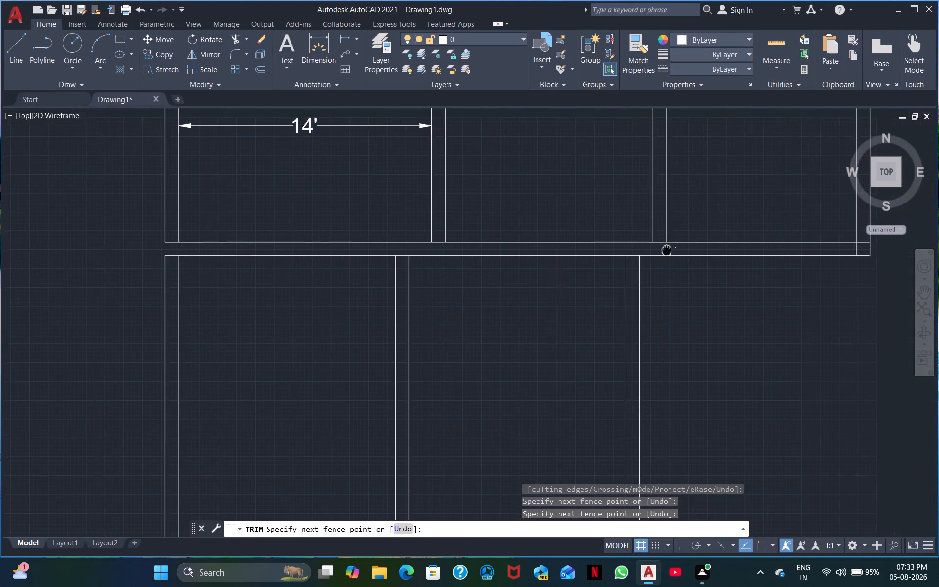
{"action": "middle_click_drag", "start_coordinate": [656, 250], "coordinate": [577, 250]}
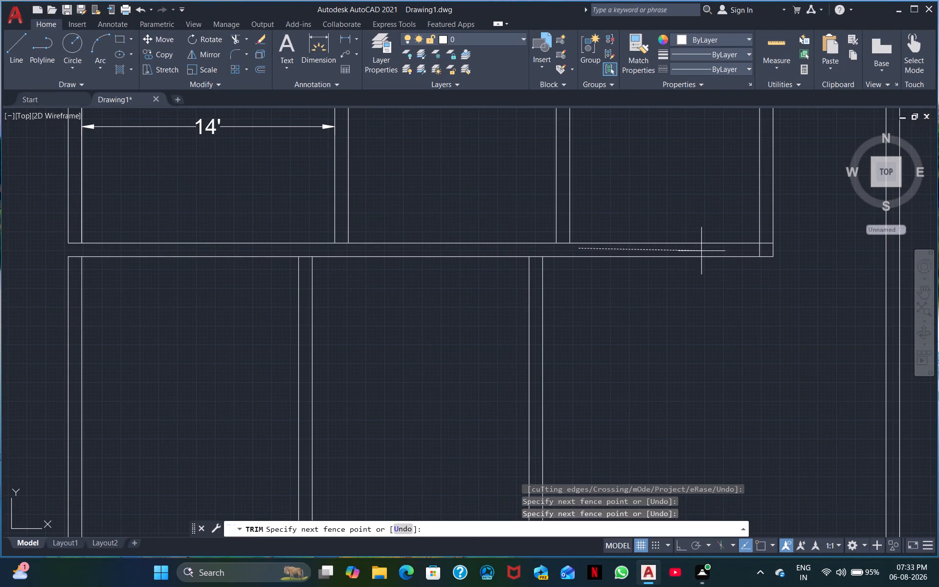
{"action": "key", "text": "Escape"}
Draw a short horizontal line from the middle row's lower-right inner corner to just past the right wall's outer face.
{"action": "scroll", "coordinate": [733, 331], "scroll_direction": "down", "scroll_amount": 1}
{"action": "middle_click_drag", "start_coordinate": [733, 331], "coordinate": [700, 384]}
{"action": "scroll", "coordinate": [718, 356], "scroll_direction": "up", "scroll_amount": 1}
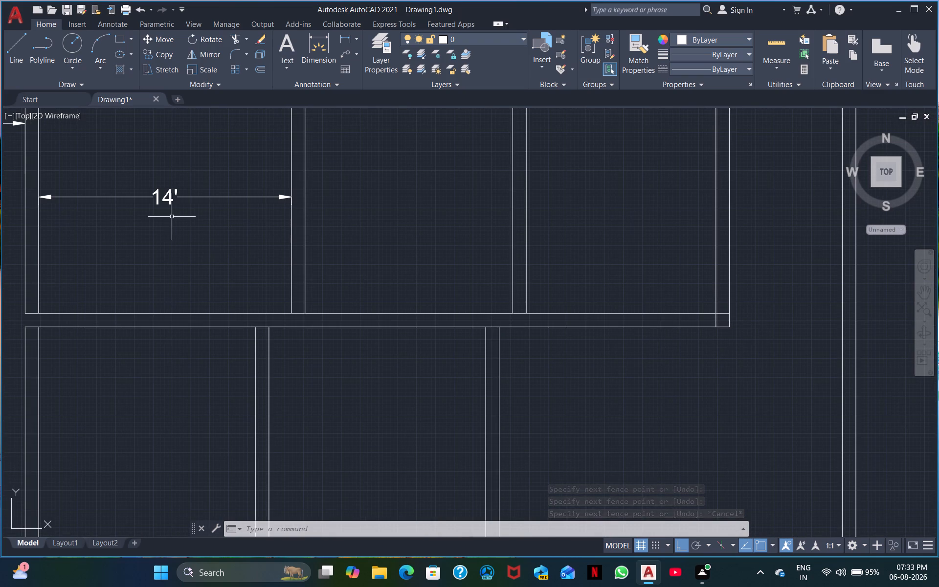
{"action": "left_click", "coordinate": [15, 43]}
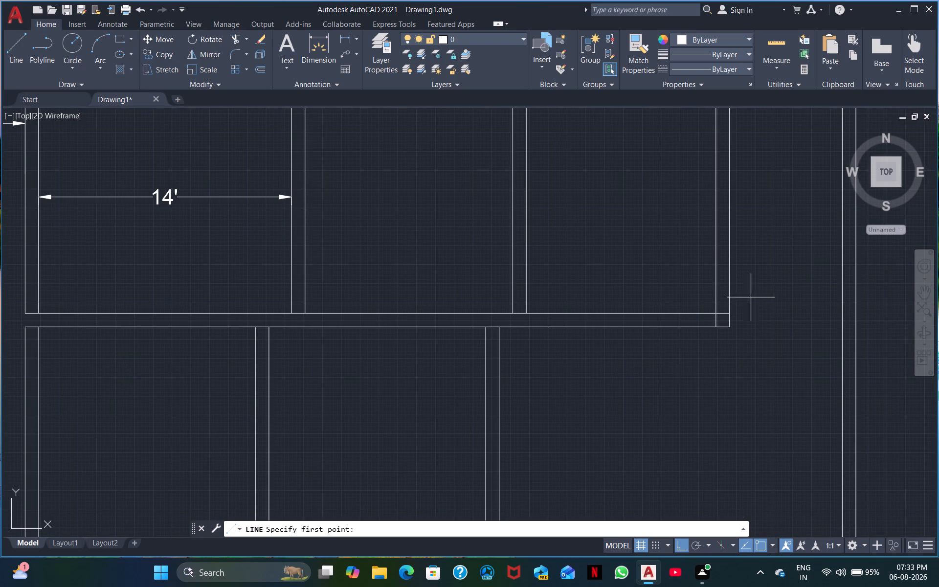
{"action": "double_click", "coordinate": [714, 310]}
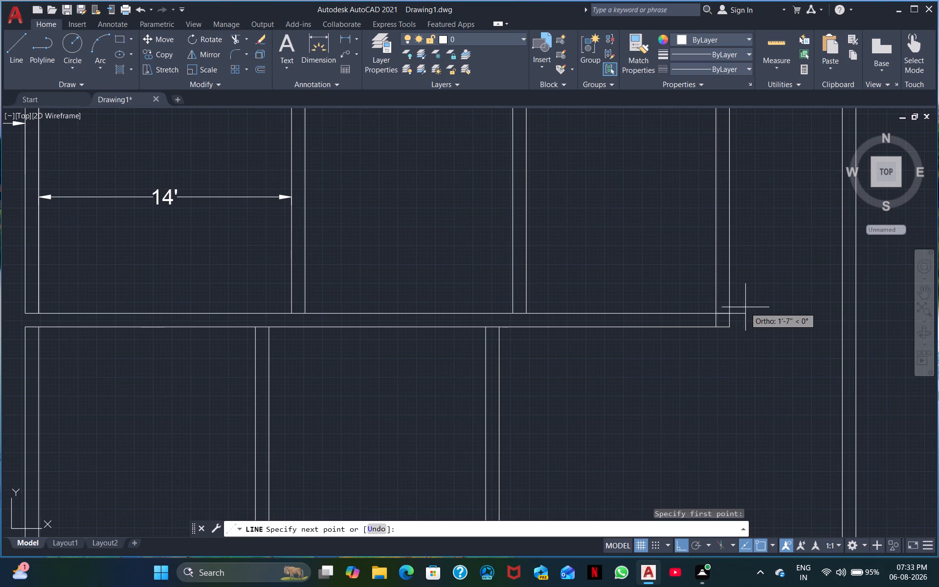
{"action": "left_click", "coordinate": [753, 306]}
{"action": "key", "text": "Escape"}
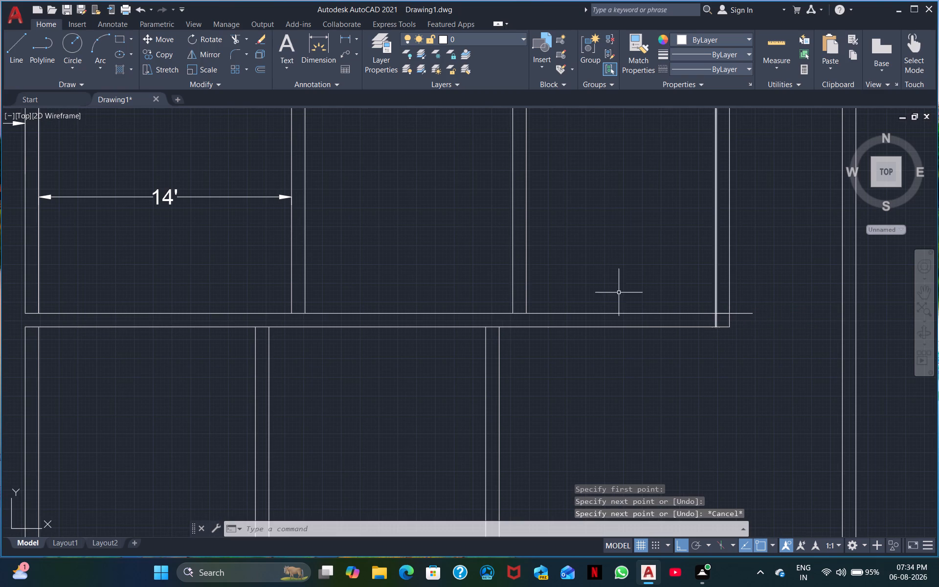
Trim the middle row's right wall pair below the lower wall's upper line.
{"action": "left_click", "coordinate": [241, 43]}
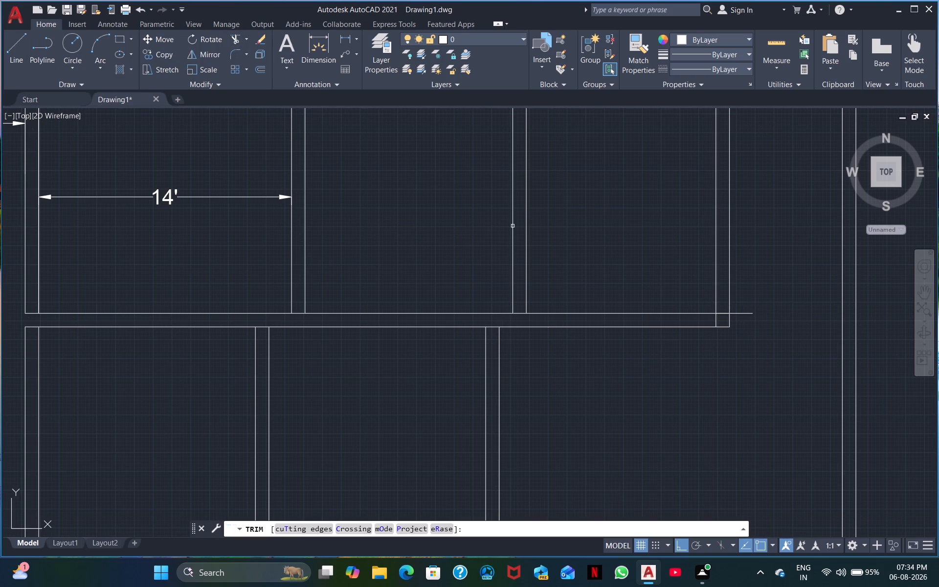
{"action": "scroll", "coordinate": [768, 420], "scroll_direction": "up", "scroll_amount": 1}
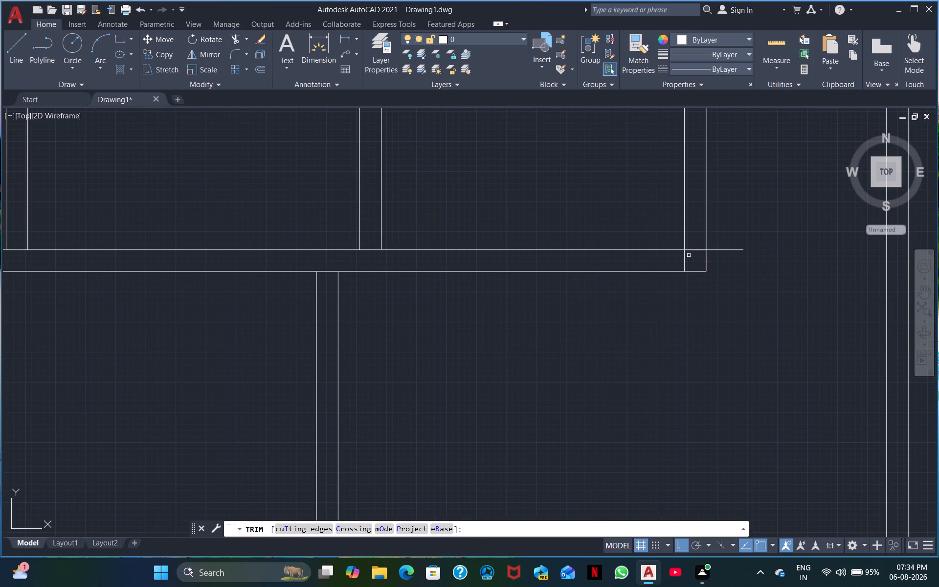
{"action": "left_click", "coordinate": [685, 258]}
{"action": "left_click", "coordinate": [708, 258]}
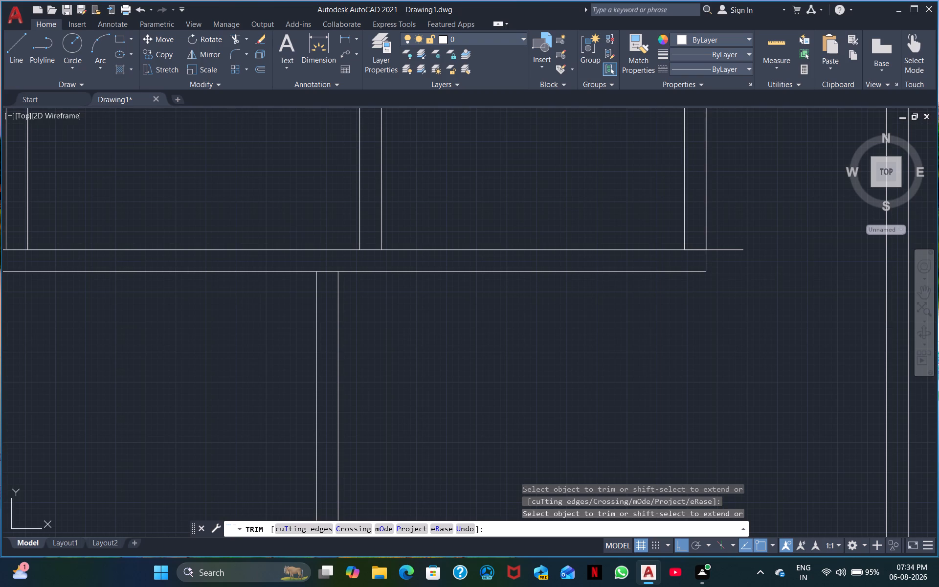
{"action": "scroll", "coordinate": [790, 291], "scroll_direction": "down", "scroll_amount": 2}
{"action": "middle_click_drag", "start_coordinate": [797, 313], "coordinate": [718, 368]}
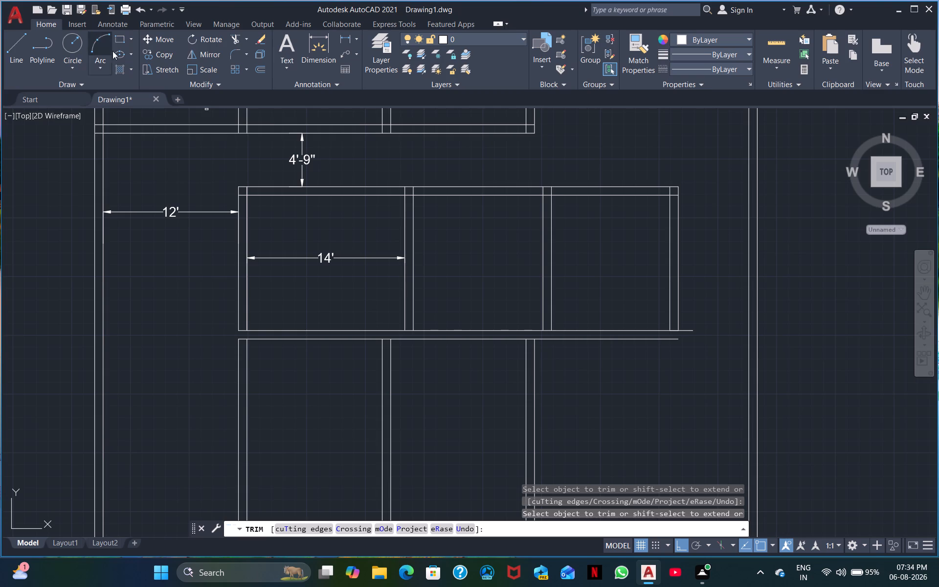
Move the middle row's upper wall lines, vertical walls and partitions slightly to the right, keeping their height.
{"action": "left_click", "coordinate": [165, 39]}
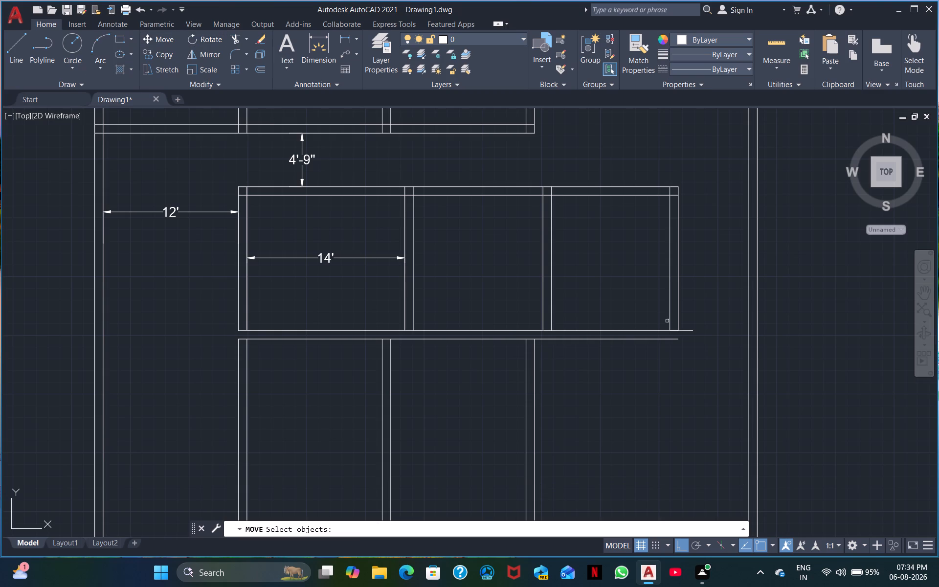
{"action": "key", "text": "Escape"}
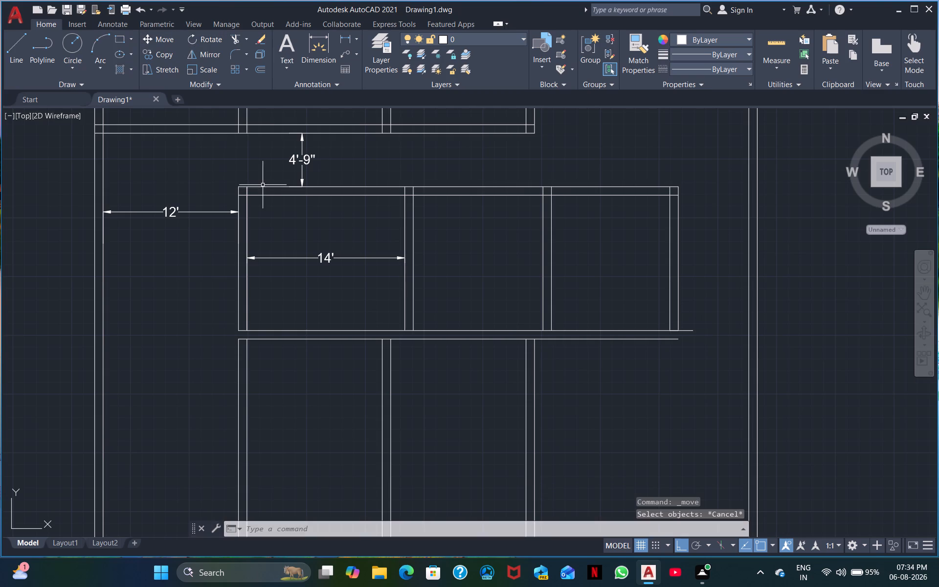
{"action": "left_click", "coordinate": [720, 300]}
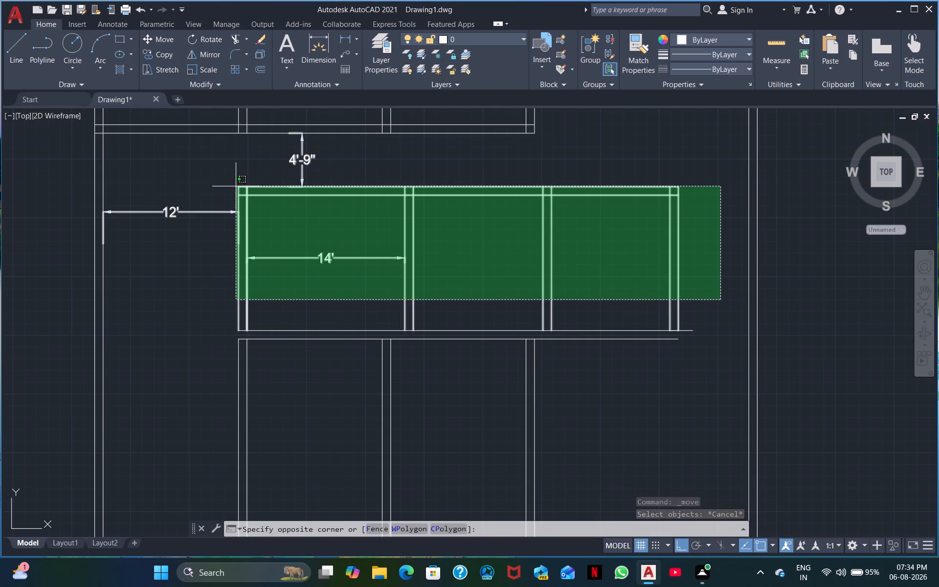
{"action": "left_click", "coordinate": [236, 186]}
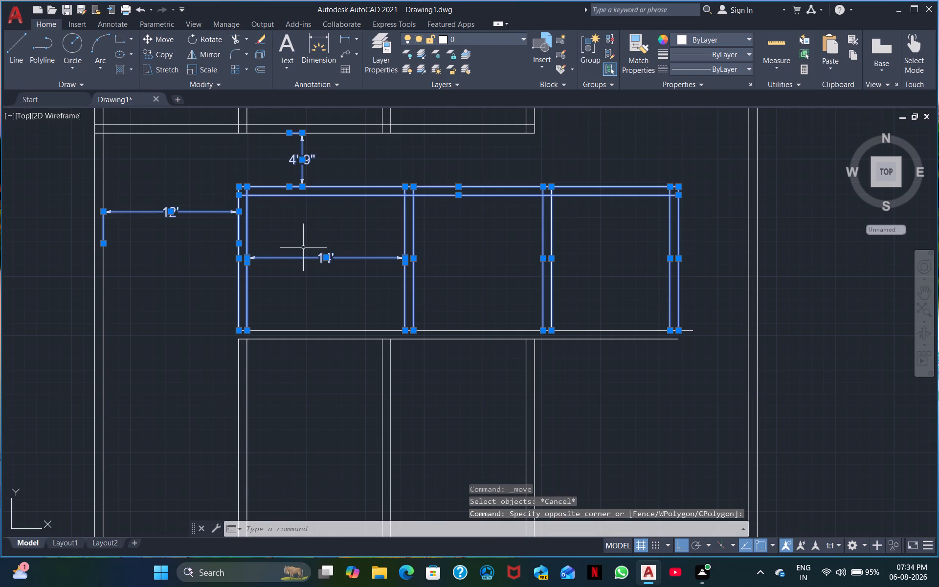
{"action": "right_click", "coordinate": [275, 246]}
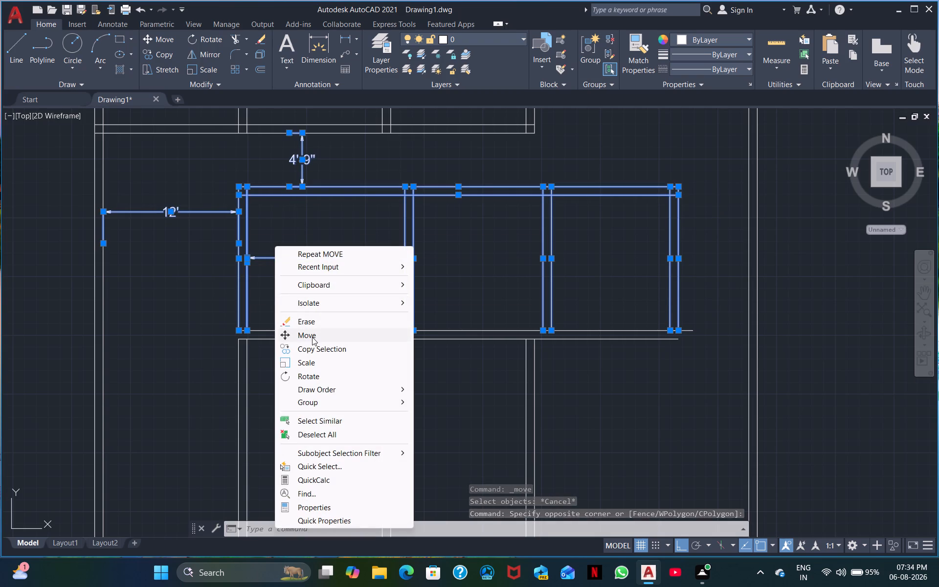
{"action": "left_click", "coordinate": [312, 337]}
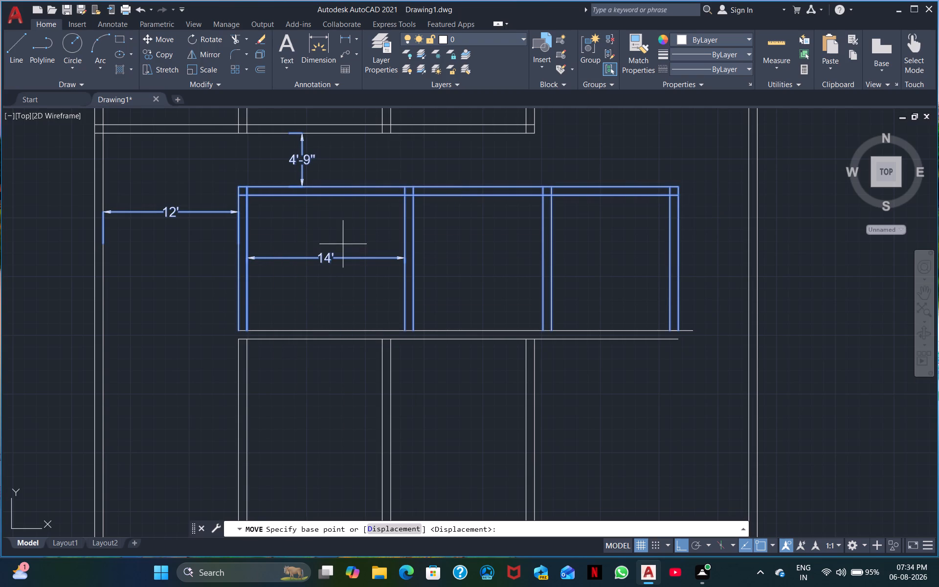
{"action": "left_click", "coordinate": [327, 257]}
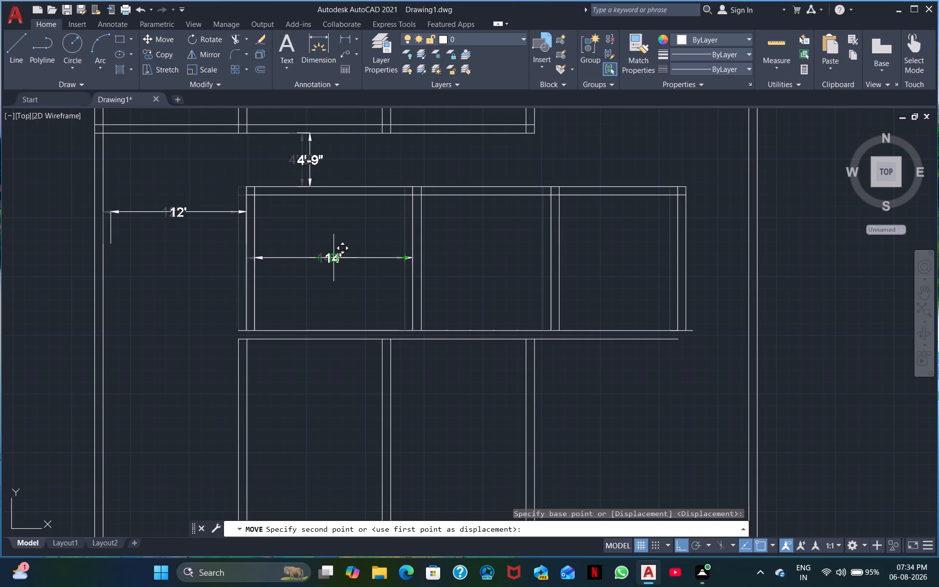
{"action": "left_click", "coordinate": [330, 261]}
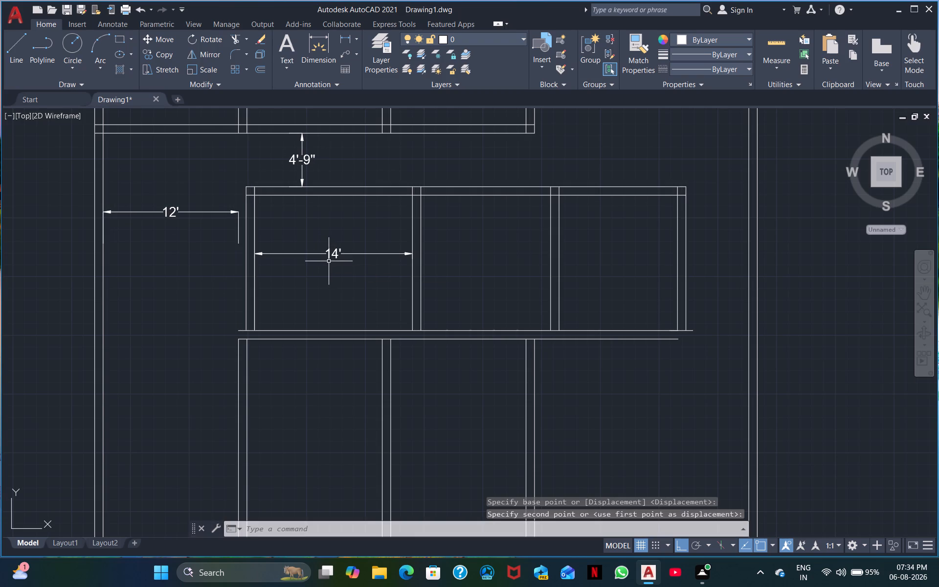
Erase the 12' dimension between the left outer wall and the middle row.
{"action": "left_click", "coordinate": [240, 236]}
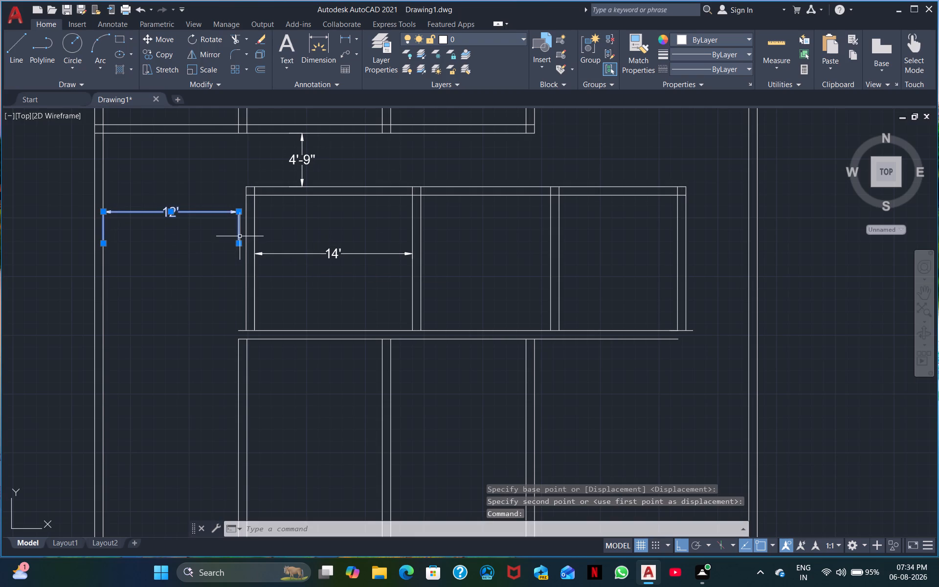
{"action": "right_click", "coordinate": [213, 256]}
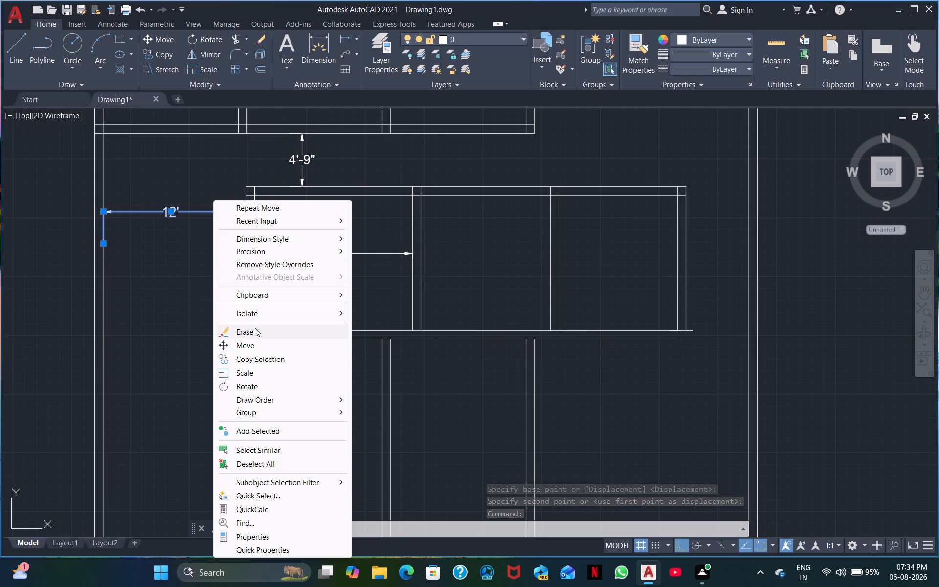
{"action": "left_click", "coordinate": [255, 333]}
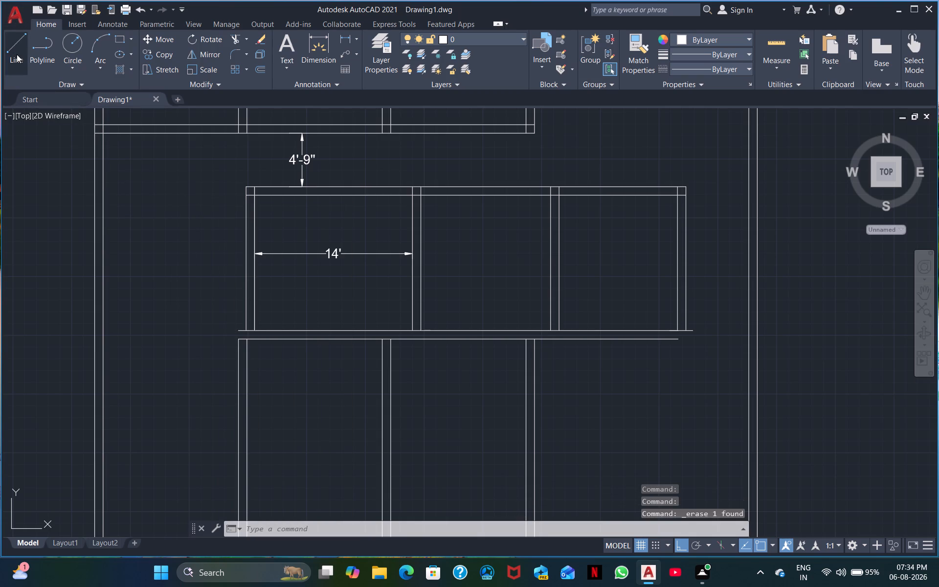
Draw a 12'3" horizontal guide line rightward from the left outer wall's inner face toward the middle row.
{"action": "left_click", "coordinate": [17, 54]}
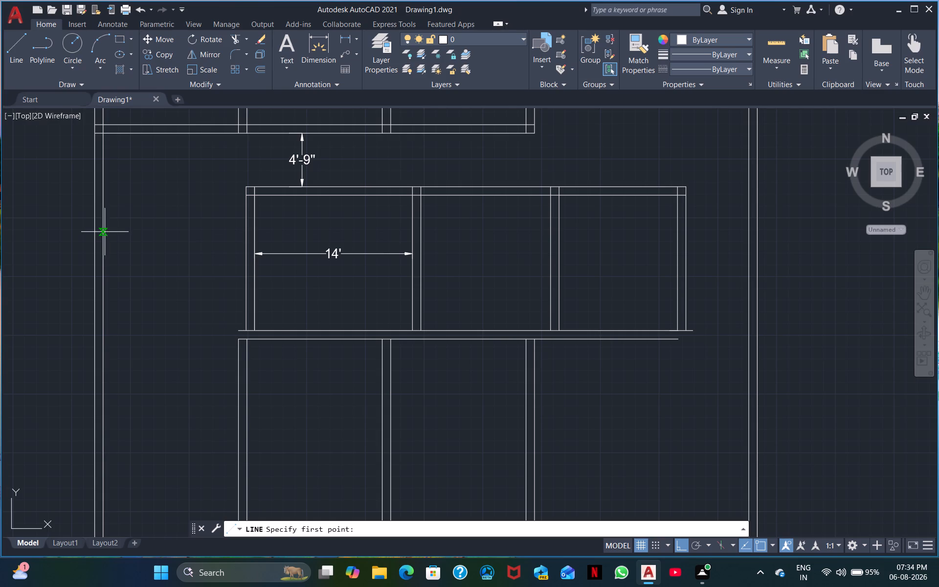
{"action": "left_click", "coordinate": [104, 232]}
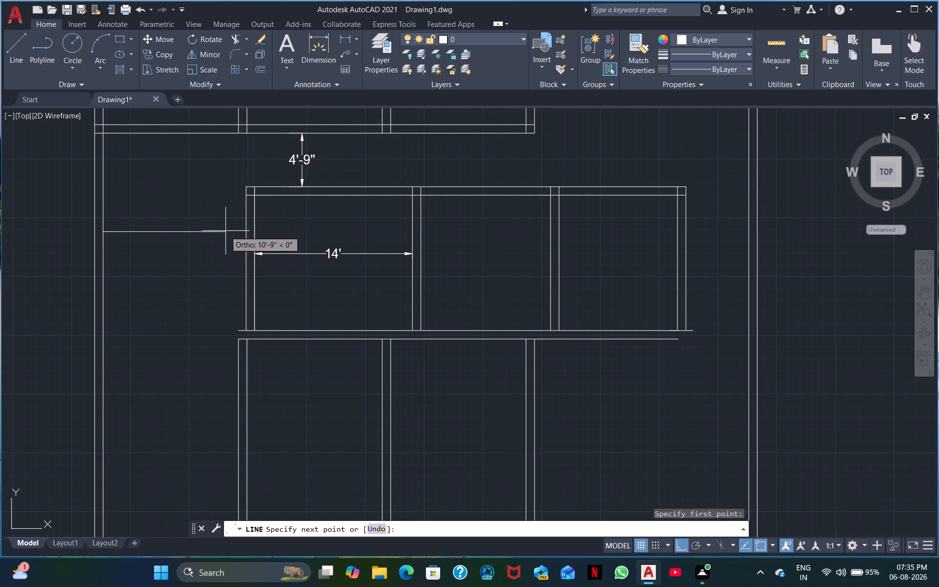
{"action": "type", "text": "12"}
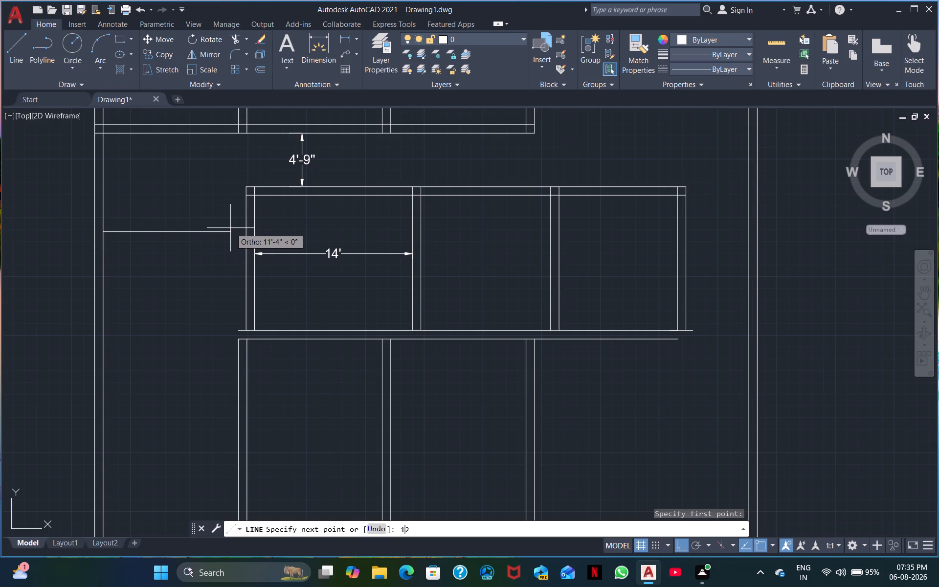
{"action": "type", "text": "'3"}
{"action": "key", "text": "shift+quotedbl"}
{"action": "key", "text": "Return"}
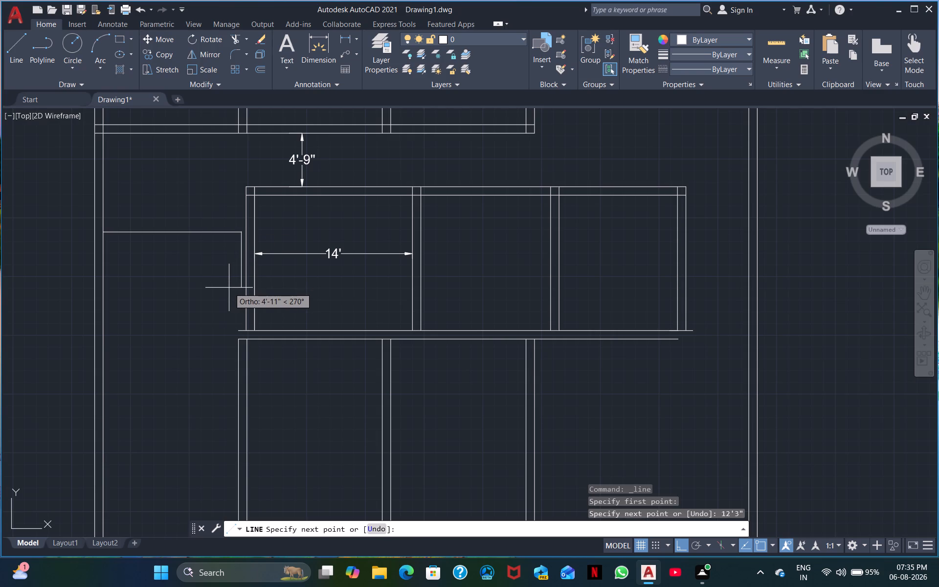
{"action": "key", "text": "Escape"}
Move the middle row's vertical walls, two inner horizontal lines and 14' dimension about 5" left, until the left wall's outer face meets the guide line's end.
{"action": "scroll", "coordinate": [252, 265], "scroll_direction": "up", "scroll_amount": 1}
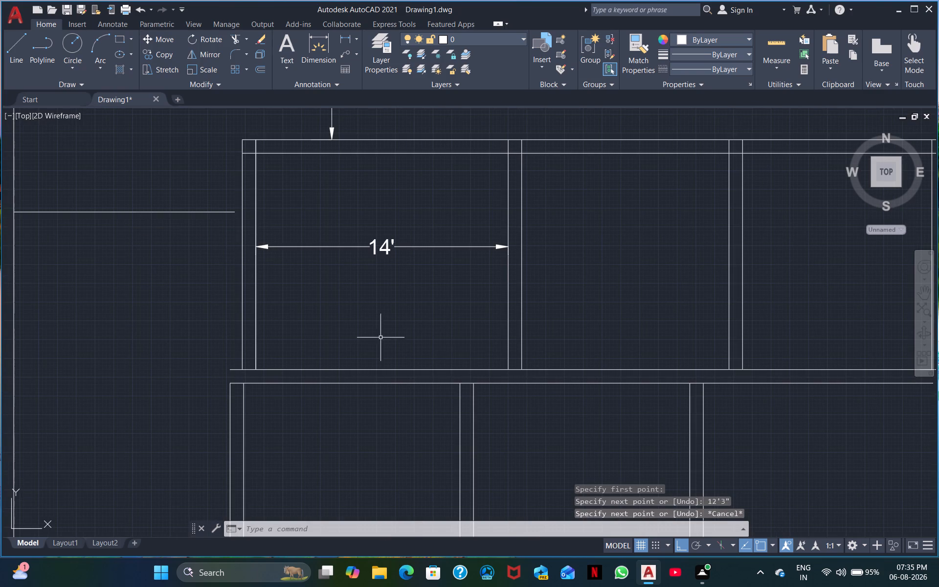
{"action": "scroll", "coordinate": [622, 269], "scroll_direction": "down", "scroll_amount": 1}
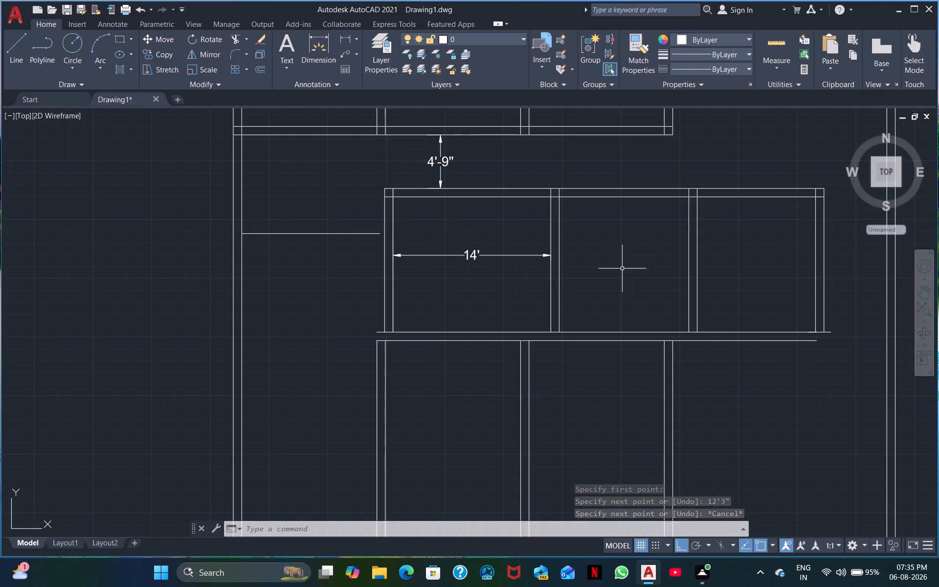
{"action": "left_click", "coordinate": [843, 300]}
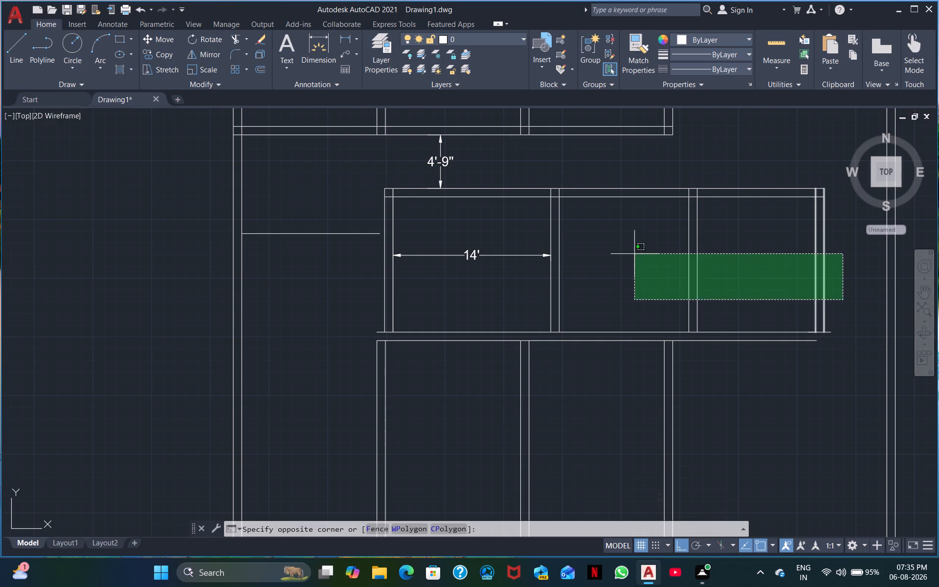
{"action": "left_click", "coordinate": [382, 195]}
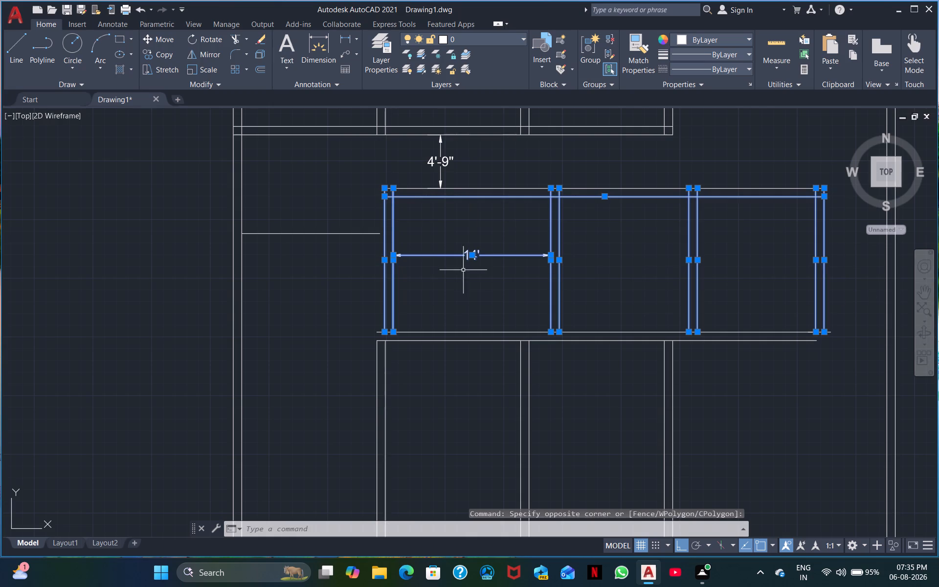
{"action": "left_click", "coordinate": [447, 333]}
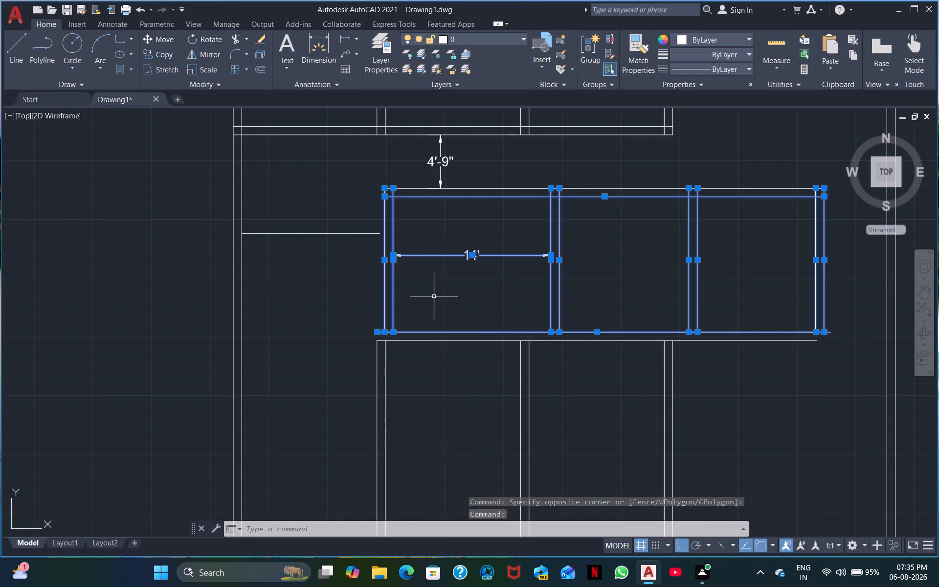
{"action": "scroll", "coordinate": [439, 282], "scroll_direction": "up", "scroll_amount": 1}
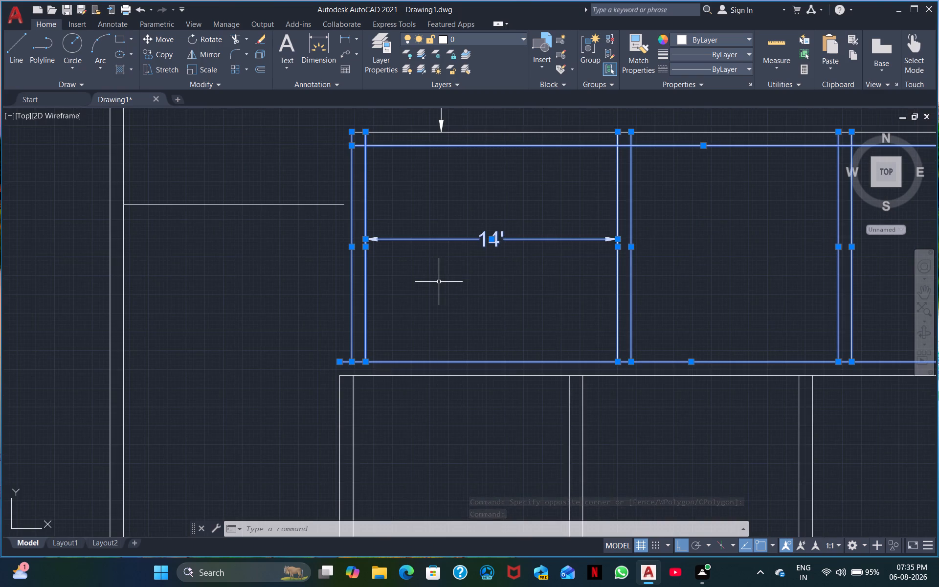
{"action": "scroll", "coordinate": [439, 282], "scroll_direction": "up", "scroll_amount": 1}
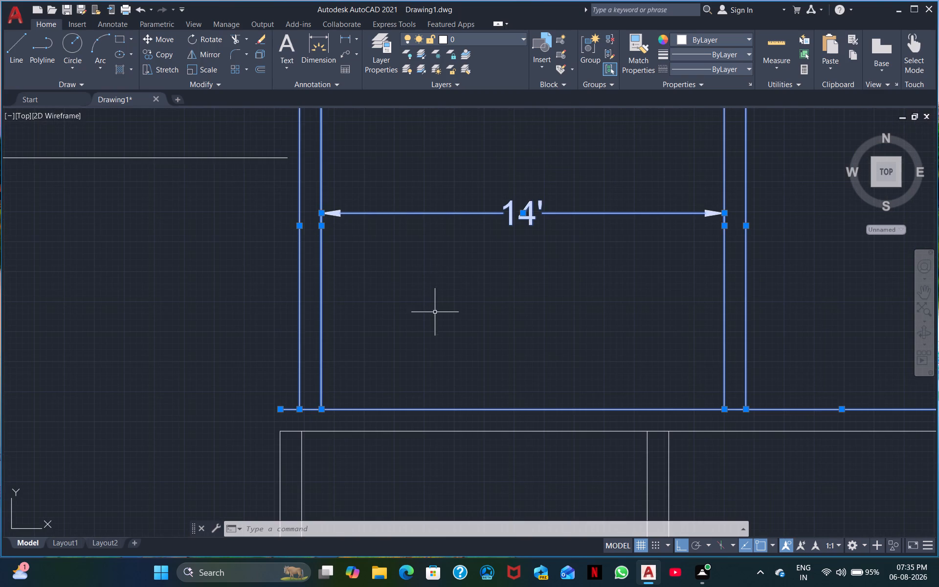
{"action": "middle_click", "coordinate": [435, 312]}
{"action": "right_click", "coordinate": [435, 313]}
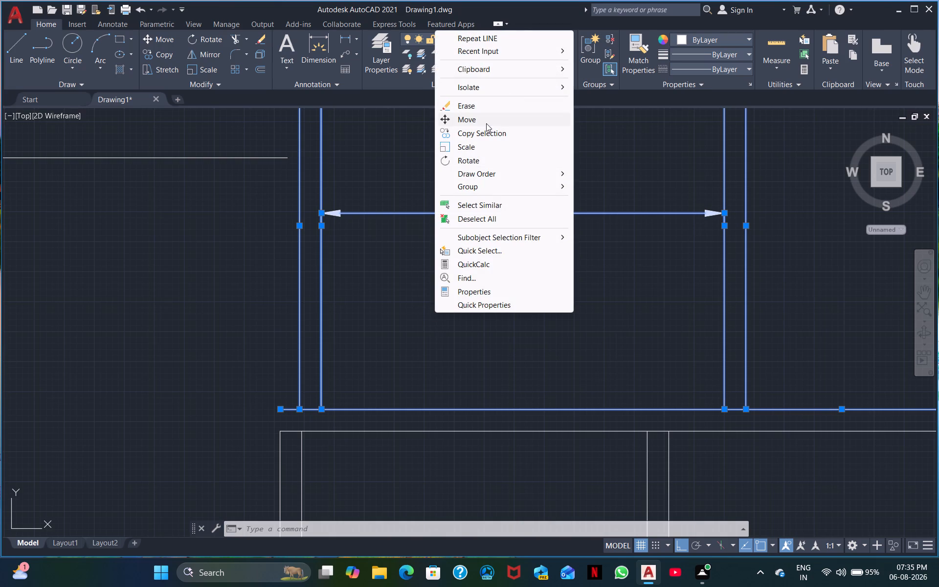
{"action": "left_click", "coordinate": [484, 121]}
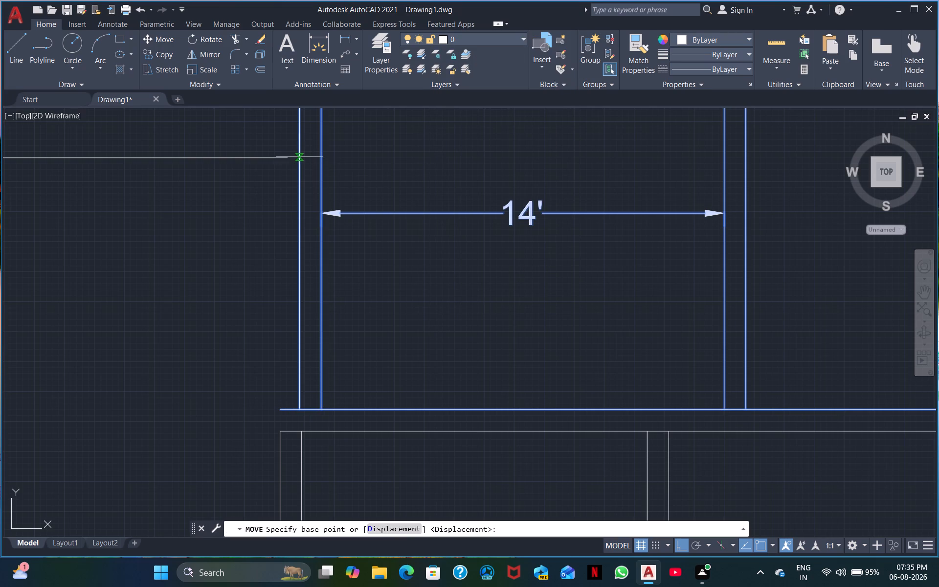
{"action": "scroll", "coordinate": [301, 156], "scroll_direction": "up", "scroll_amount": 3}
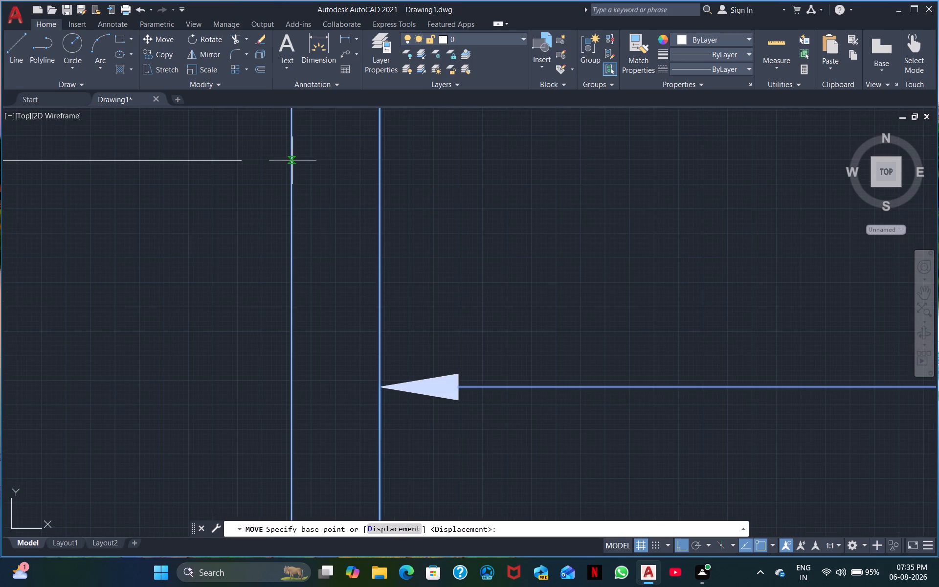
{"action": "left_click", "coordinate": [291, 162]}
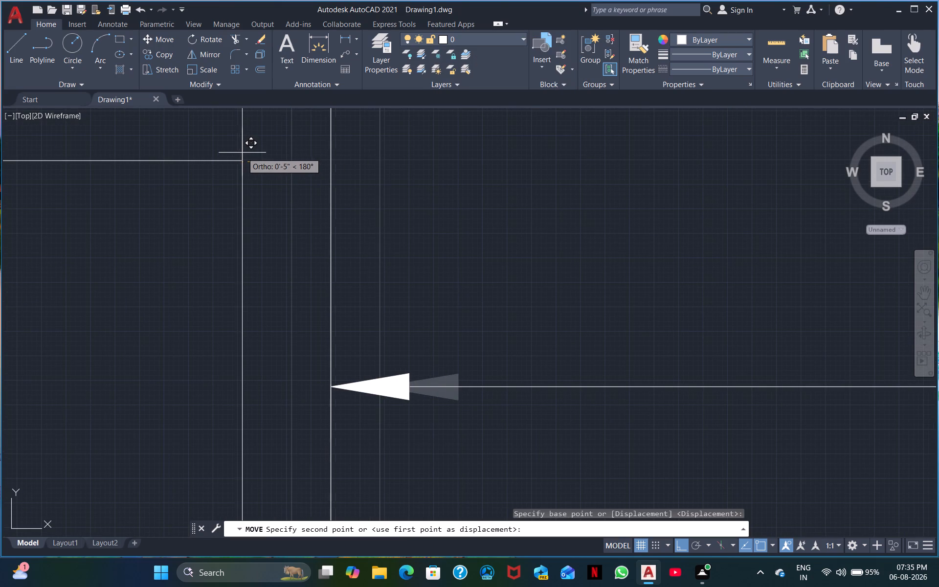
{"action": "scroll", "coordinate": [240, 160], "scroll_direction": "up", "scroll_amount": 2}
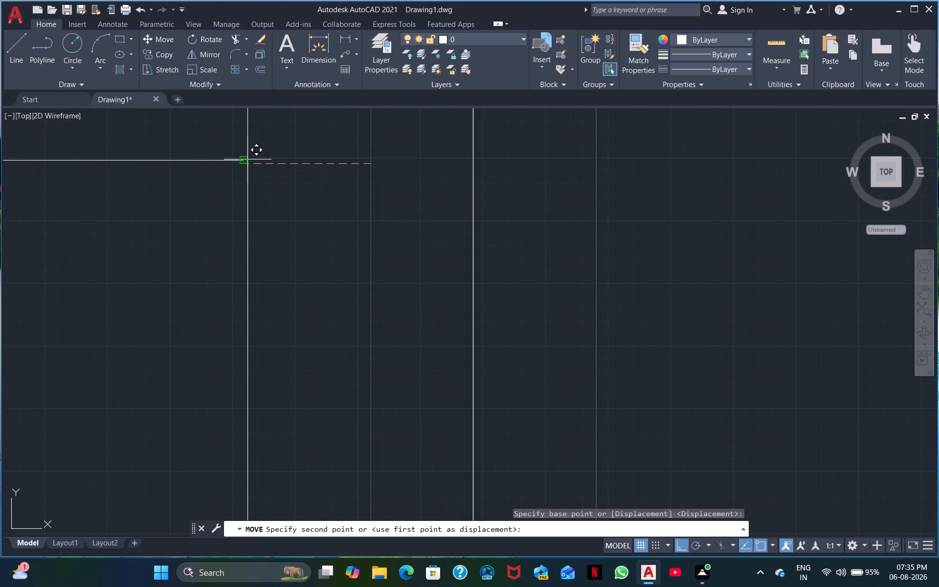
{"action": "left_click", "coordinate": [245, 159]}
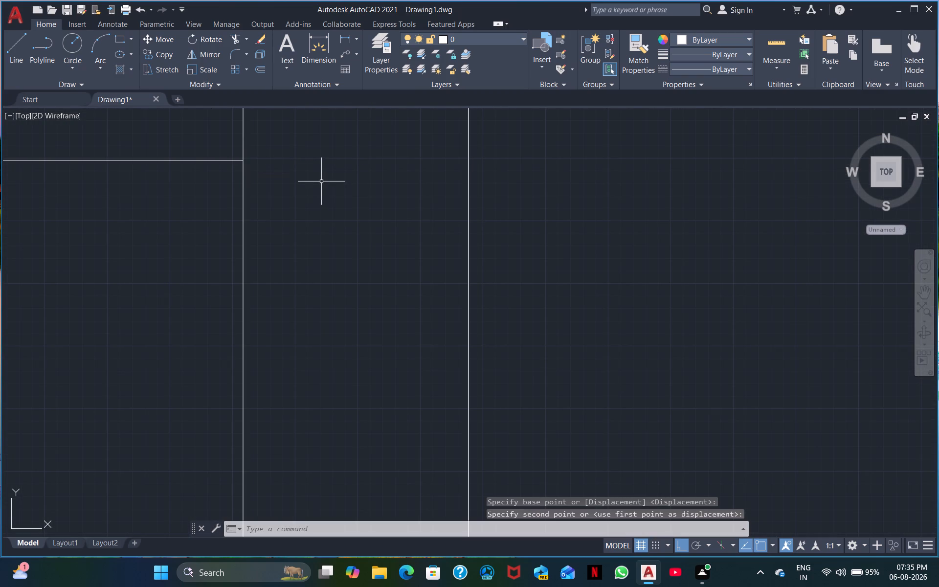
{"action": "key", "text": "Escape"}
Move the middle row's uppermost wall line left so its left end meets the left wall's outer corner.
{"action": "scroll", "coordinate": [321, 182], "scroll_direction": "down", "scroll_amount": 6}
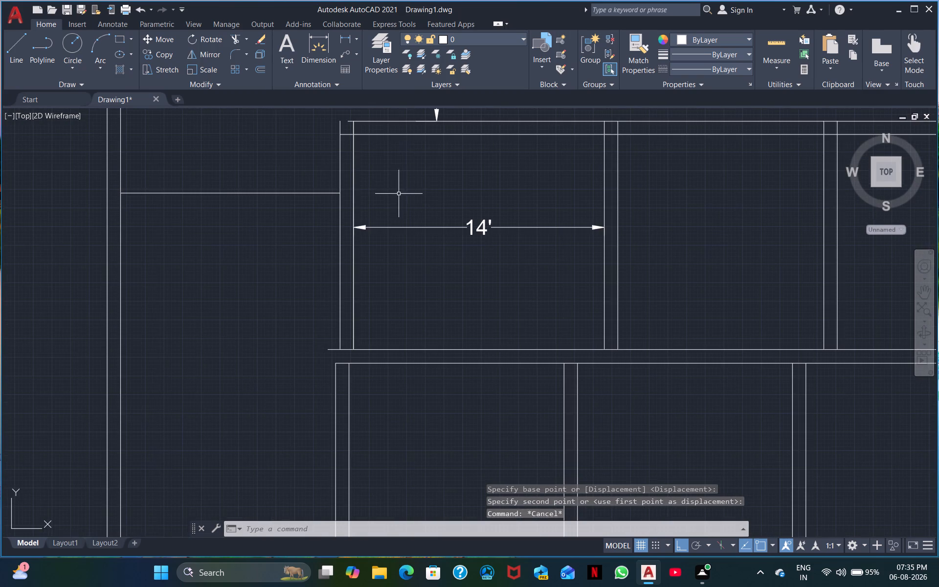
{"action": "scroll", "coordinate": [422, 205], "scroll_direction": "down", "scroll_amount": 2}
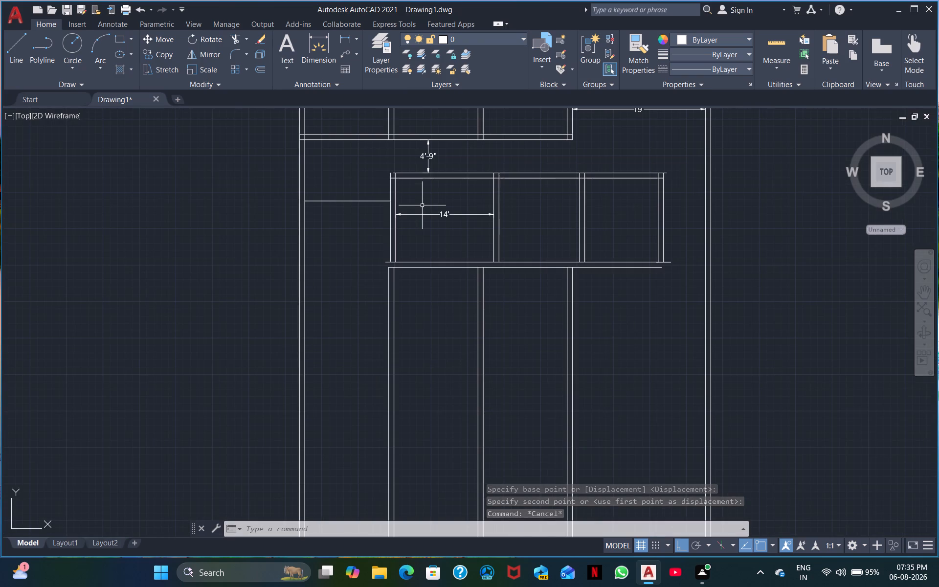
{"action": "scroll", "coordinate": [422, 205], "scroll_direction": "up", "scroll_amount": 1}
{"action": "middle_click", "coordinate": [422, 205]}
{"action": "middle_click", "coordinate": [422, 205]}
{"action": "middle_click", "coordinate": [422, 205]}
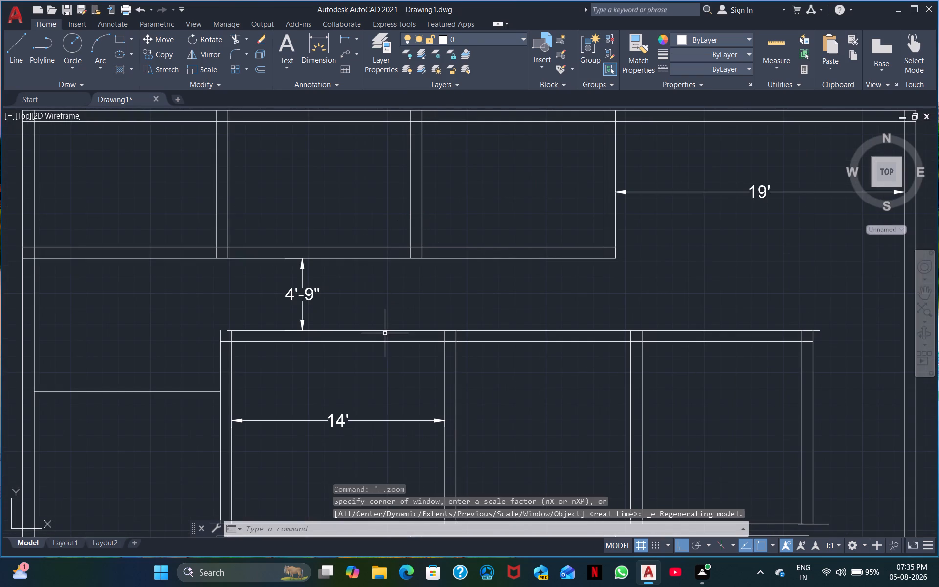
{"action": "left_click", "coordinate": [389, 330]}
{"action": "right_click", "coordinate": [389, 330]}
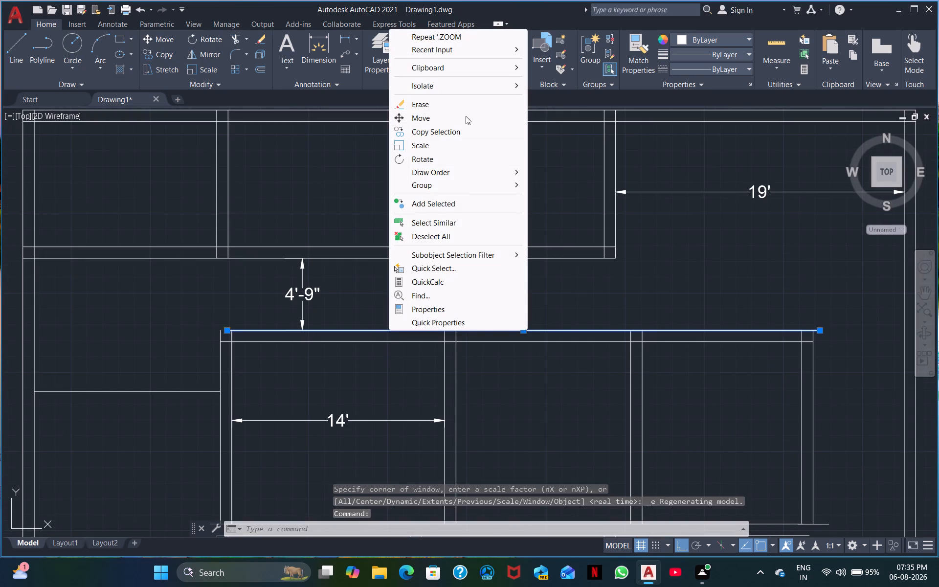
{"action": "left_click", "coordinate": [408, 115]}
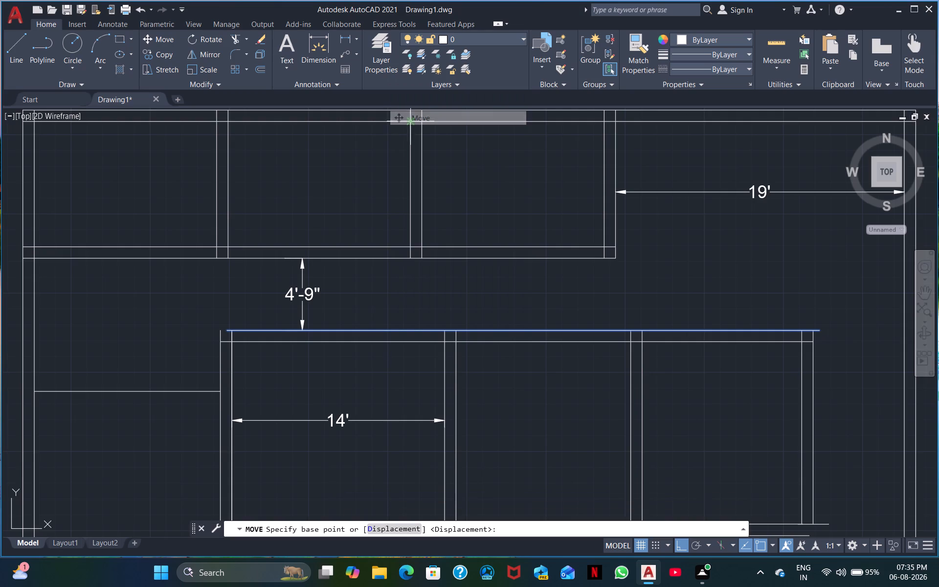
{"action": "scroll", "coordinate": [157, 308], "scroll_direction": "up", "scroll_amount": 2}
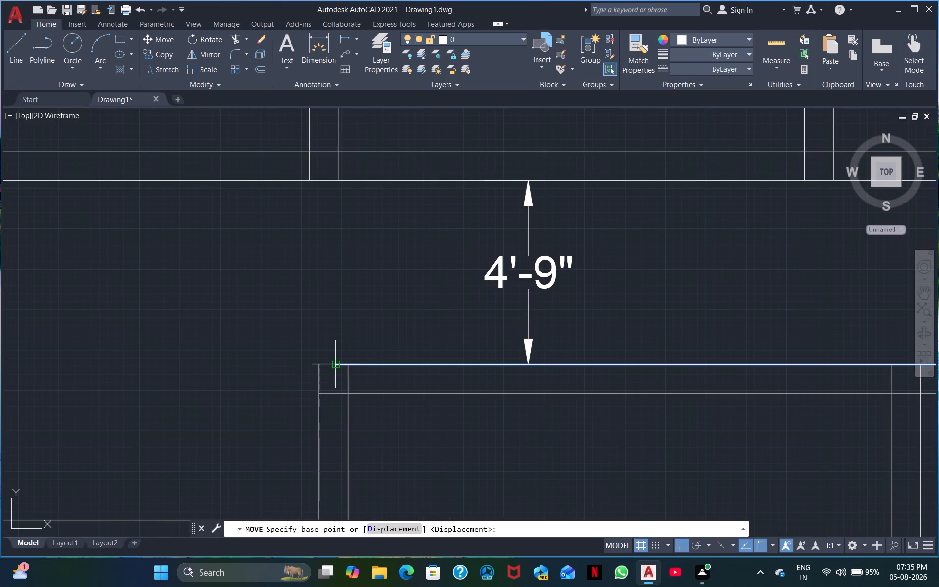
{"action": "left_click", "coordinate": [335, 366]}
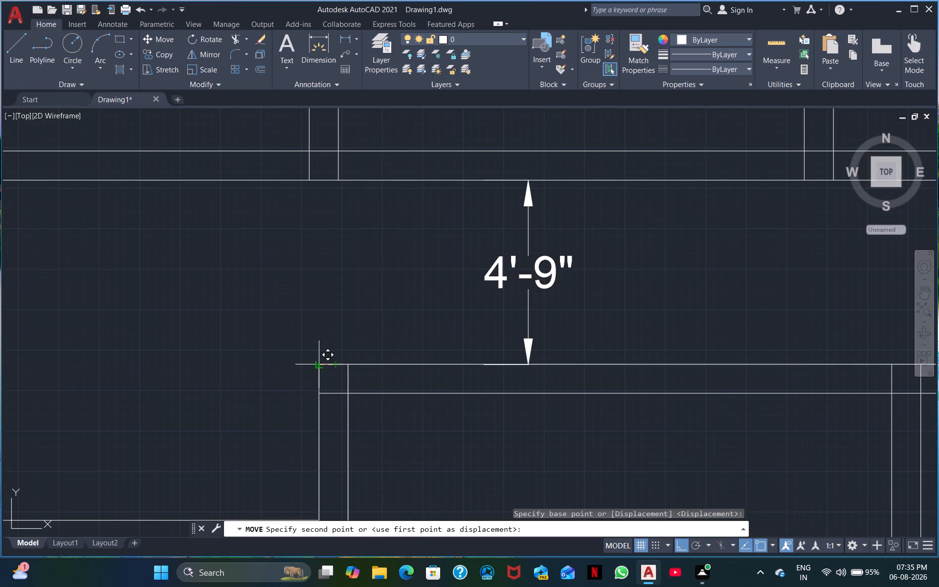
{"action": "scroll", "coordinate": [313, 364], "scroll_direction": "up", "scroll_amount": 2}
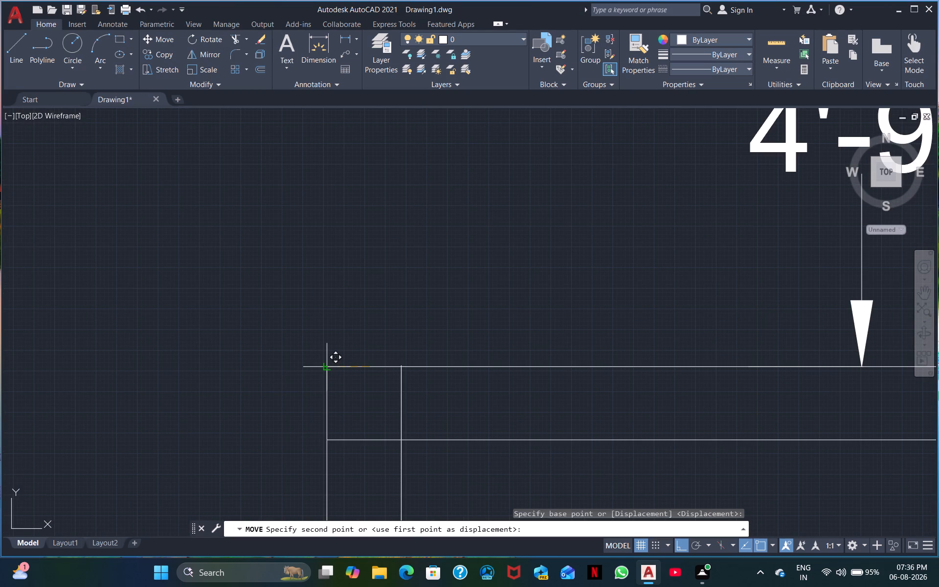
{"action": "left_click", "coordinate": [326, 368]}
Examine the middle row's upper-left corner to check how the wall lines meet.
{"action": "scroll", "coordinate": [368, 404], "scroll_direction": "down", "scroll_amount": 2}
{"action": "scroll", "coordinate": [368, 404], "scroll_direction": "up", "scroll_amount": 4}
{"action": "middle_click_drag", "start_coordinate": [350, 384], "coordinate": [351, 398]}
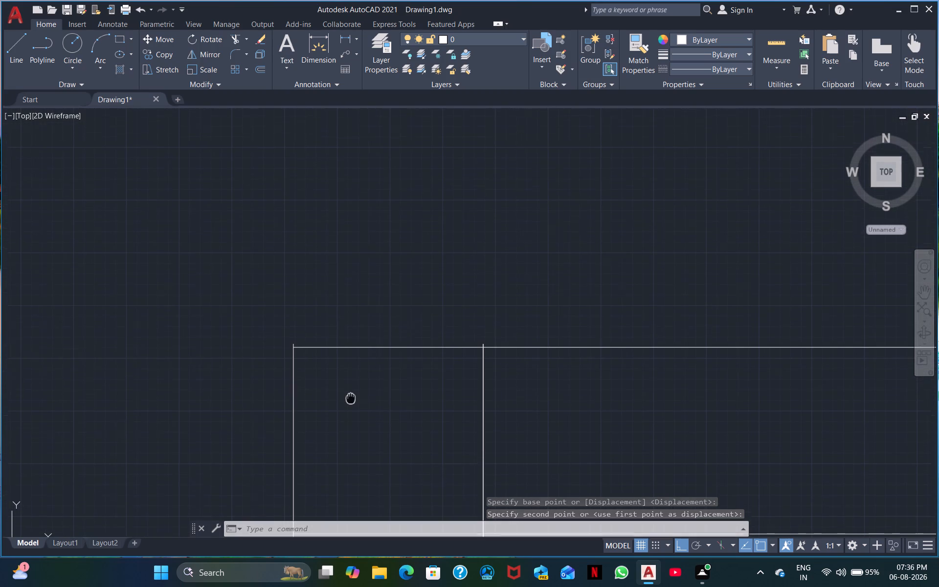
{"action": "middle_click_drag", "start_coordinate": [351, 398], "coordinate": [351, 408]}
{"action": "scroll", "coordinate": [361, 382], "scroll_direction": "up", "scroll_amount": 2}
{"action": "scroll", "coordinate": [361, 382], "scroll_direction": "down", "scroll_amount": 3}
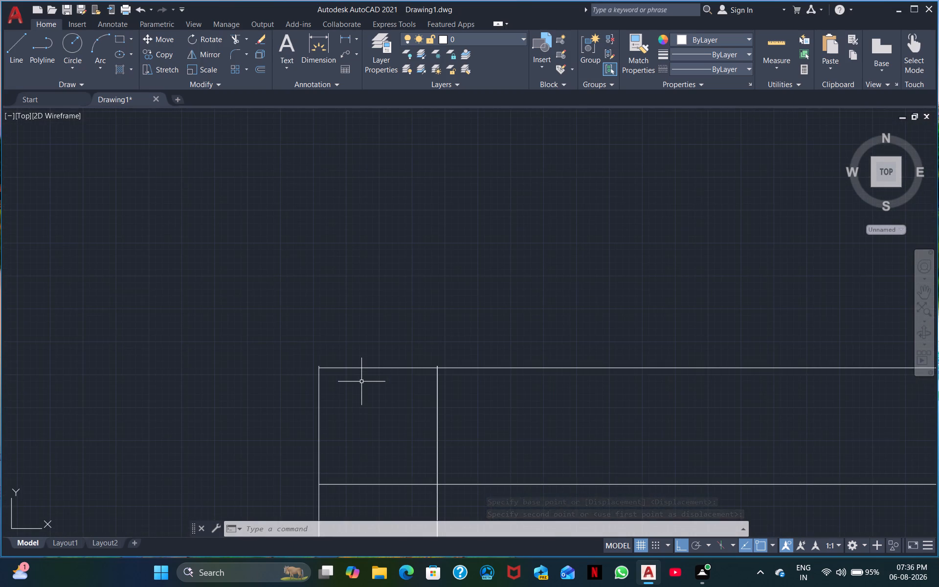
{"action": "scroll", "coordinate": [361, 382], "scroll_direction": "down", "scroll_amount": 5}
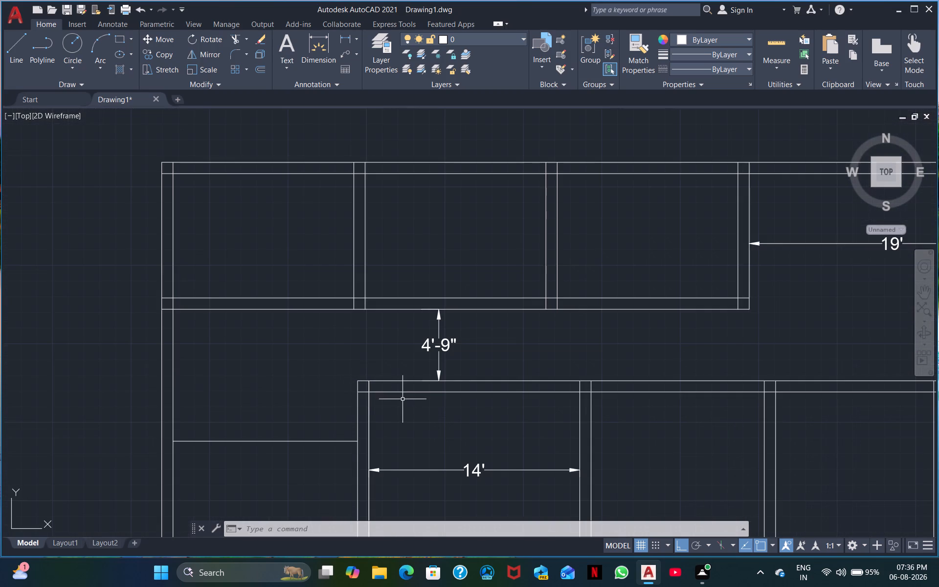
Erase the short leftover line segment at the middle row's lower-right corner.
{"action": "middle_click_drag", "start_coordinate": [403, 399], "coordinate": [381, 300]}
{"action": "scroll", "coordinate": [421, 370], "scroll_direction": "down", "scroll_amount": 1}
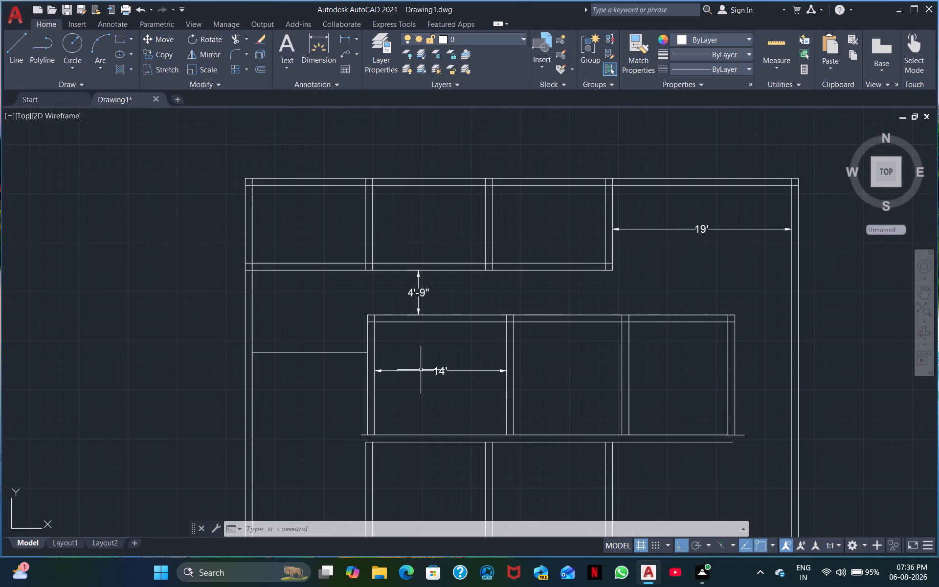
{"action": "left_click", "coordinate": [418, 435]}
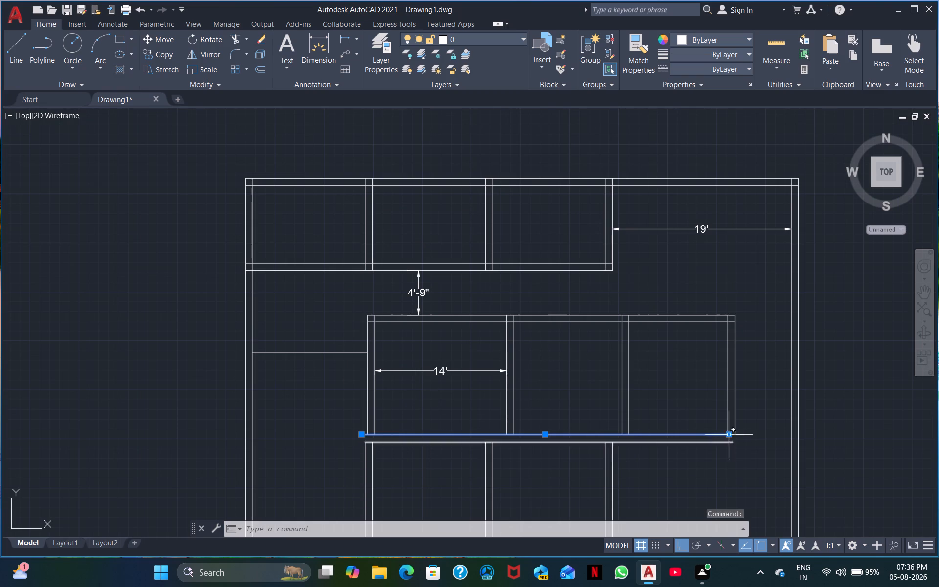
{"action": "key", "text": "Escape"}
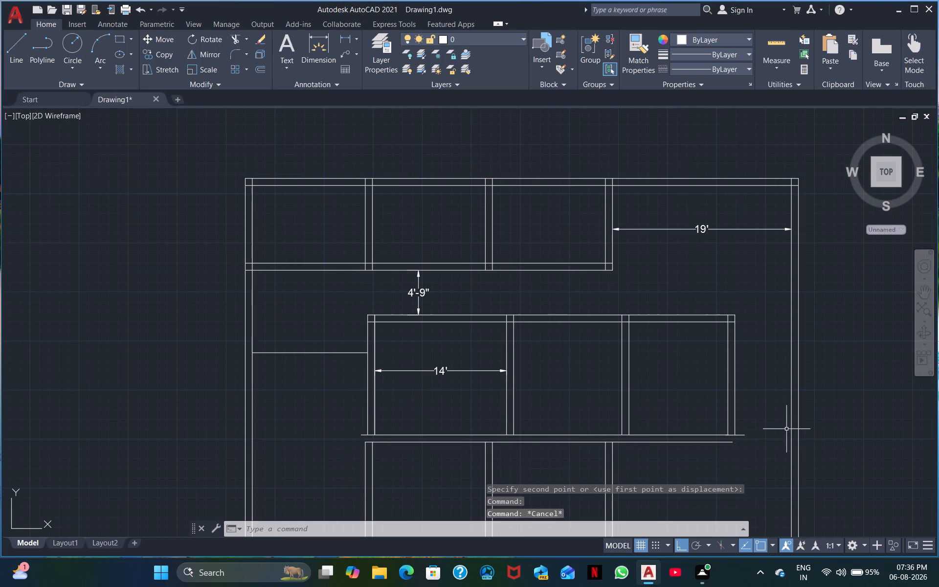
{"action": "left_click", "coordinate": [741, 435]}
{"action": "right_click", "coordinate": [741, 436]}
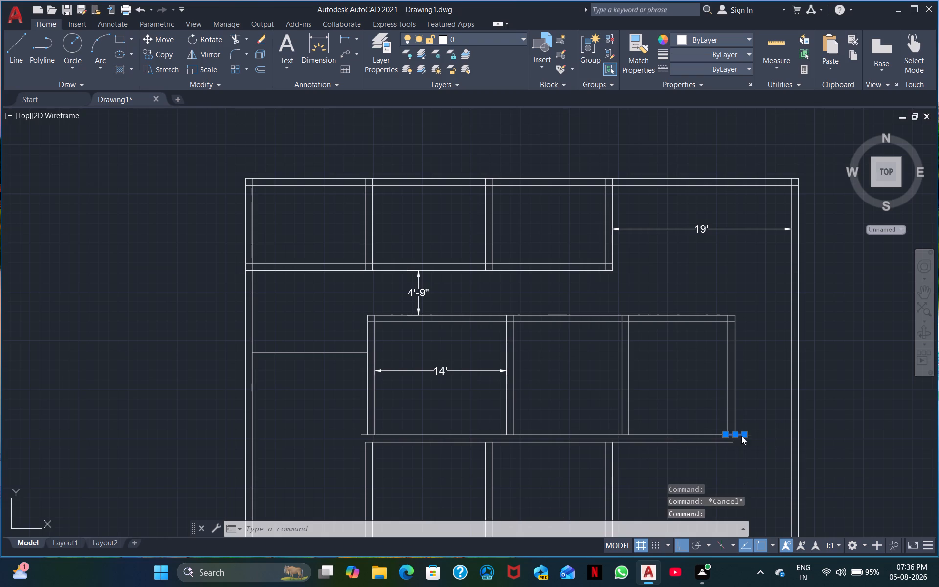
{"action": "left_click", "coordinate": [761, 208]}
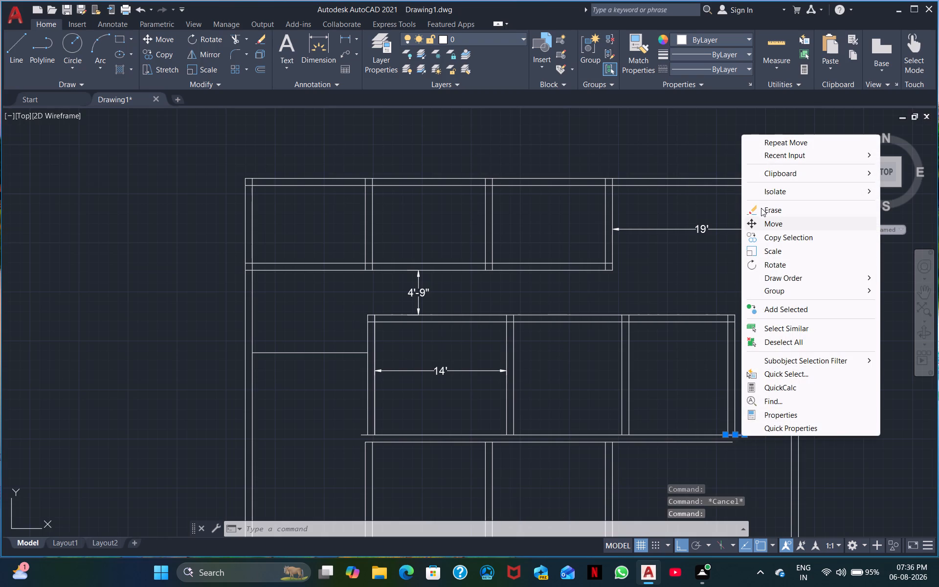
Move the middle row's lower wall's upper line right so its right end meets the right wall's outer corner.
{"action": "left_click", "coordinate": [661, 435]}
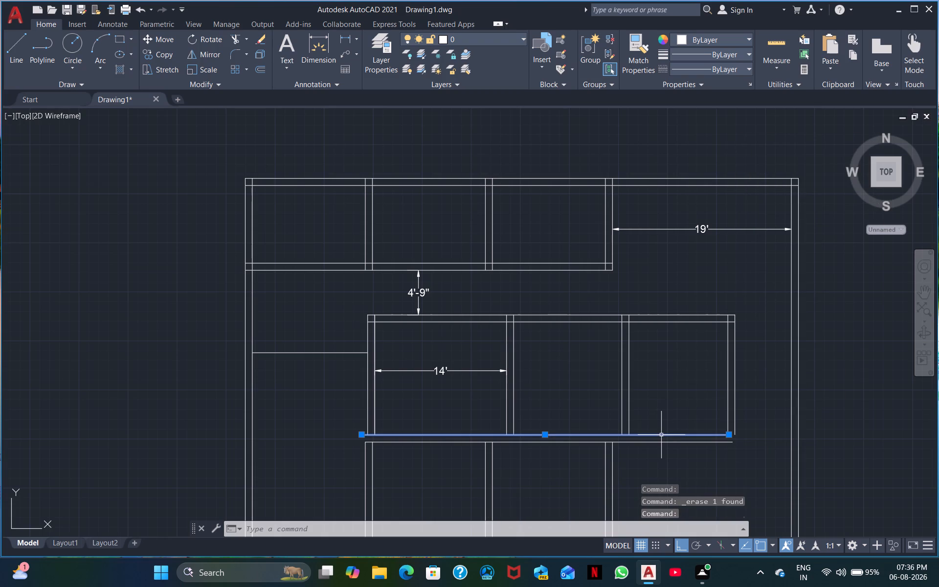
{"action": "right_click", "coordinate": [660, 435]}
{"action": "left_click", "coordinate": [720, 219]}
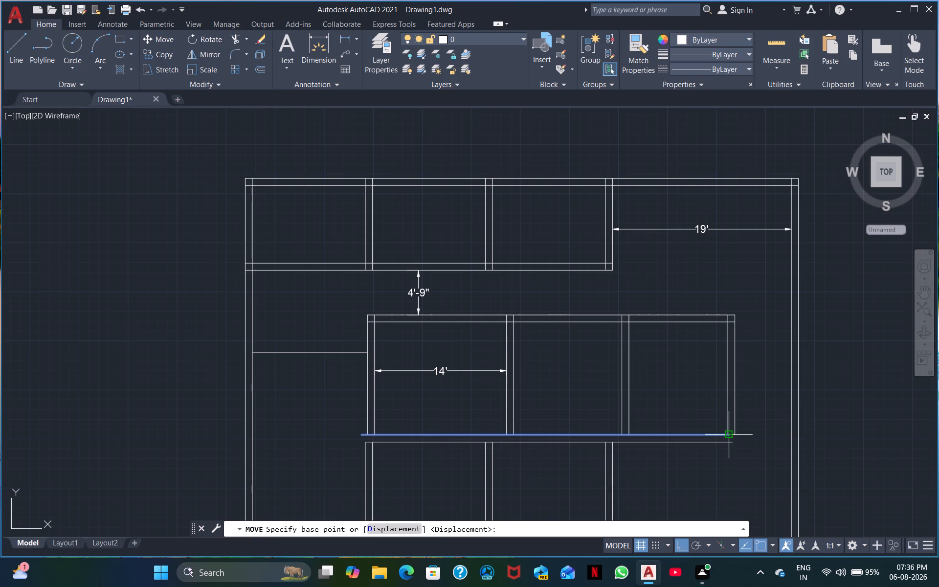
{"action": "left_click", "coordinate": [729, 438]}
{"action": "scroll", "coordinate": [737, 435], "scroll_direction": "up", "scroll_amount": 2}
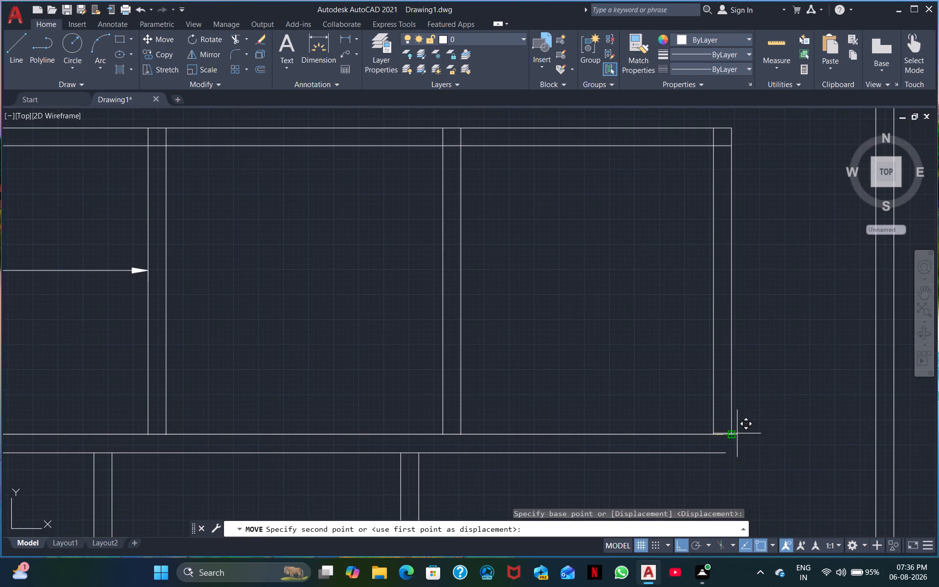
{"action": "scroll", "coordinate": [737, 436], "scroll_direction": "up", "scroll_amount": 2}
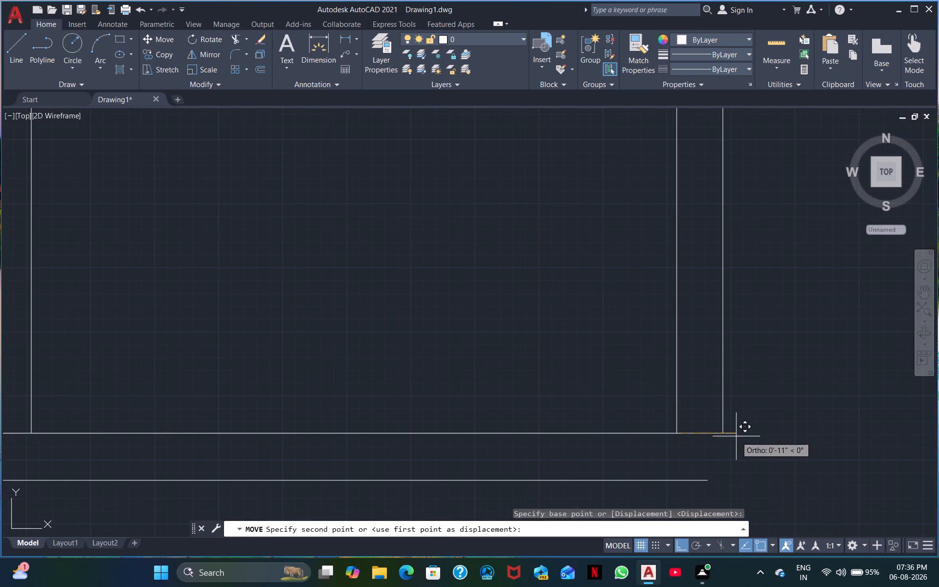
{"action": "left_click", "coordinate": [722, 436]}
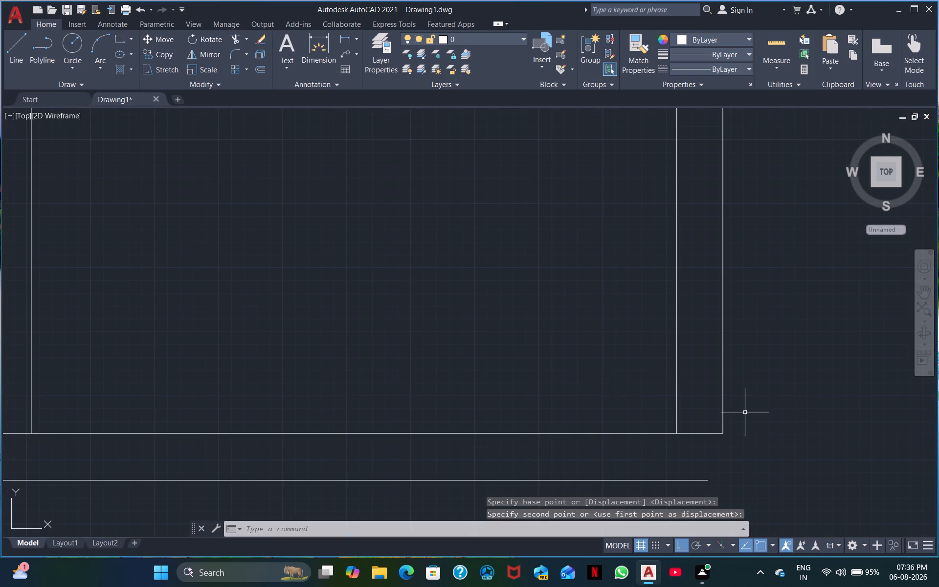
{"action": "scroll", "coordinate": [739, 407], "scroll_direction": "down", "scroll_amount": 4}
{"action": "scroll", "coordinate": [636, 379], "scroll_direction": "up", "scroll_amount": 1}
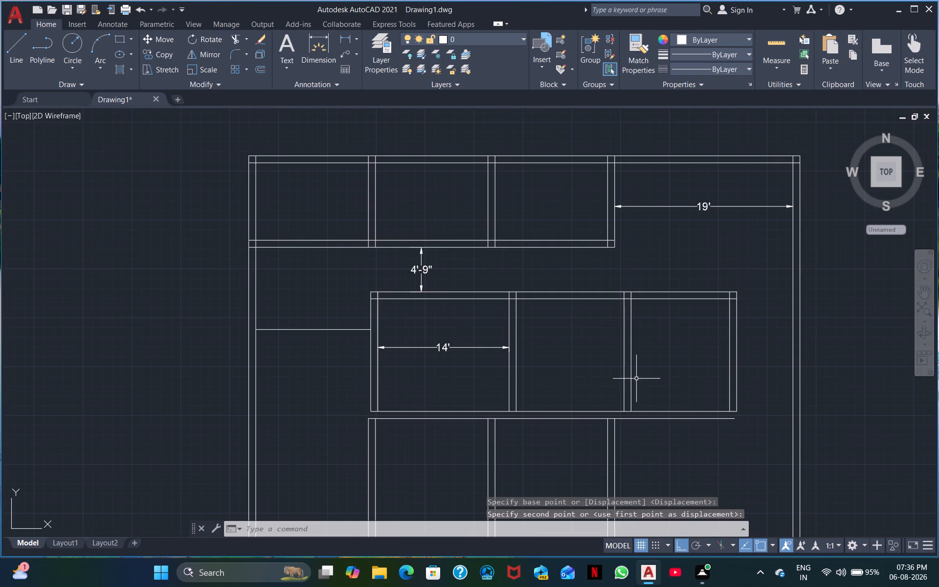
Move the middle row's uppermost wall line up to meet the top end of the partition line between its first and second rooms.
{"action": "scroll", "coordinate": [542, 367], "scroll_direction": "up", "scroll_amount": 1}
{"action": "scroll", "coordinate": [388, 220], "scroll_direction": "up", "scroll_amount": 1}
{"action": "middle_click_drag", "start_coordinate": [256, 204], "coordinate": [254, 248]}
{"action": "scroll", "coordinate": [254, 248], "scroll_direction": "up", "scroll_amount": 2}
{"action": "middle_click_drag", "start_coordinate": [341, 239], "coordinate": [290, 376]}
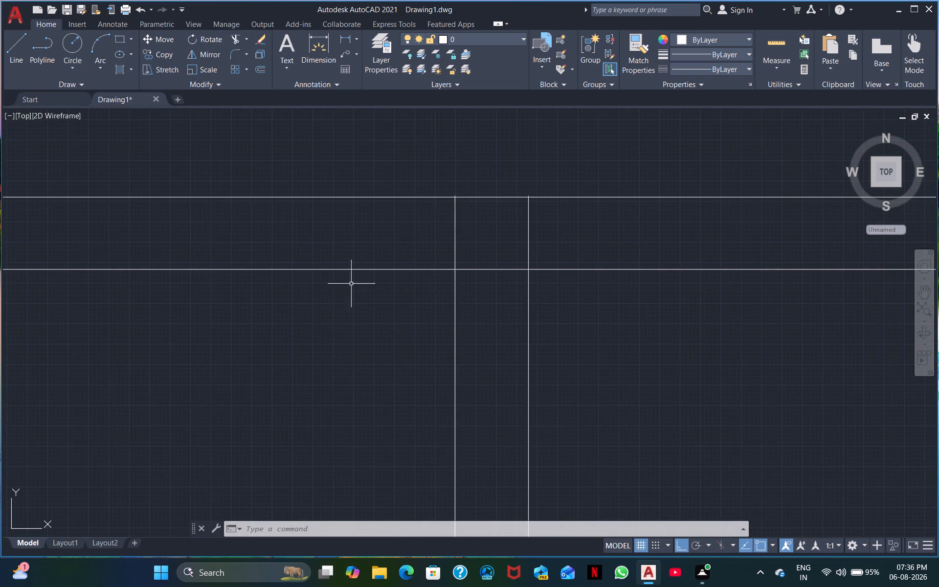
{"action": "scroll", "coordinate": [359, 268], "scroll_direction": "up", "scroll_amount": 1}
{"action": "middle_click_drag", "start_coordinate": [372, 240], "coordinate": [329, 341]}
{"action": "scroll", "coordinate": [338, 326], "scroll_direction": "up", "scroll_amount": 1}
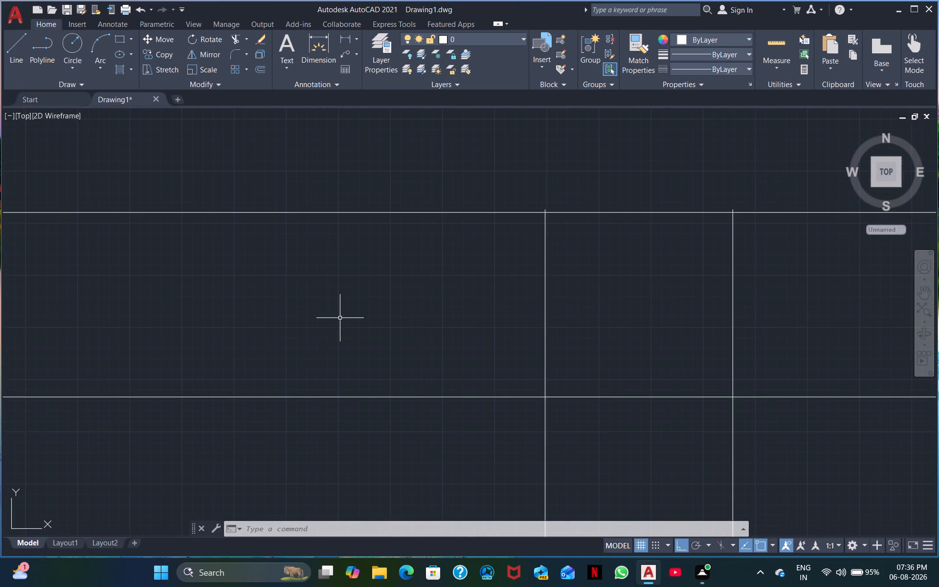
{"action": "middle_click_drag", "start_coordinate": [341, 316], "coordinate": [328, 353]}
{"action": "scroll", "coordinate": [328, 353], "scroll_direction": "up", "scroll_amount": 1}
{"action": "middle_click_drag", "start_coordinate": [339, 320], "coordinate": [293, 417]}
{"action": "scroll", "coordinate": [293, 417], "scroll_direction": "up", "scroll_amount": 1}
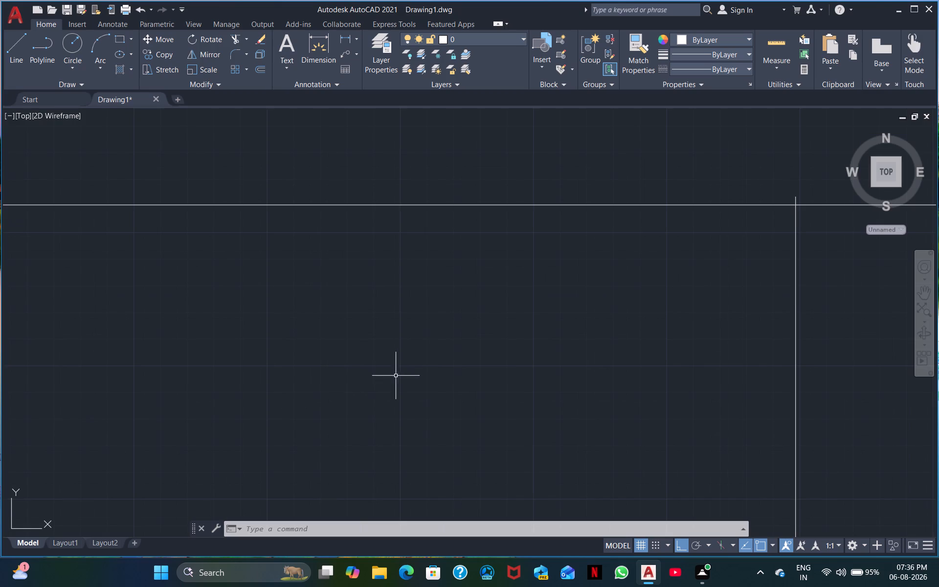
{"action": "middle_click_drag", "start_coordinate": [398, 372], "coordinate": [228, 478]}
{"action": "left_click", "coordinate": [506, 362]}
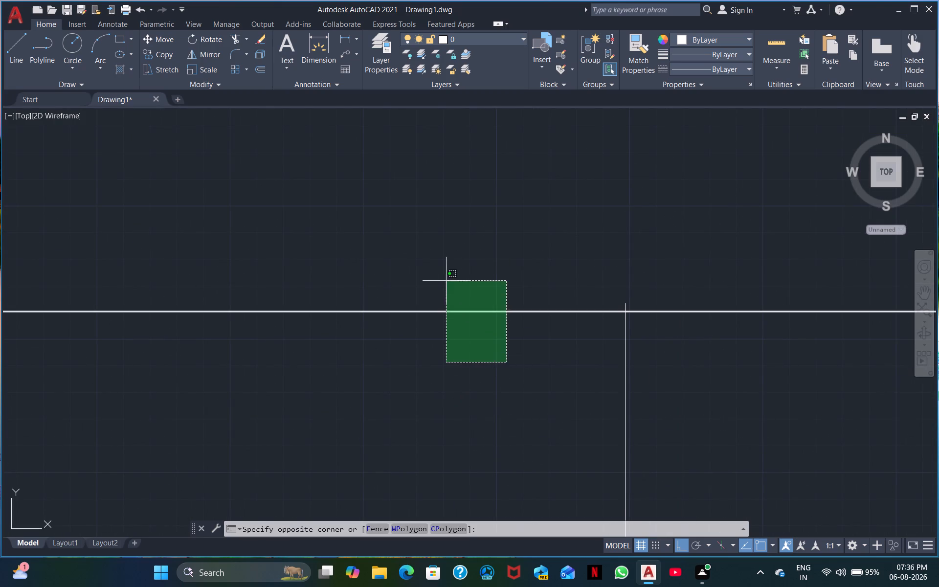
{"action": "left_click", "coordinate": [444, 269]}
{"action": "right_click", "coordinate": [444, 269]}
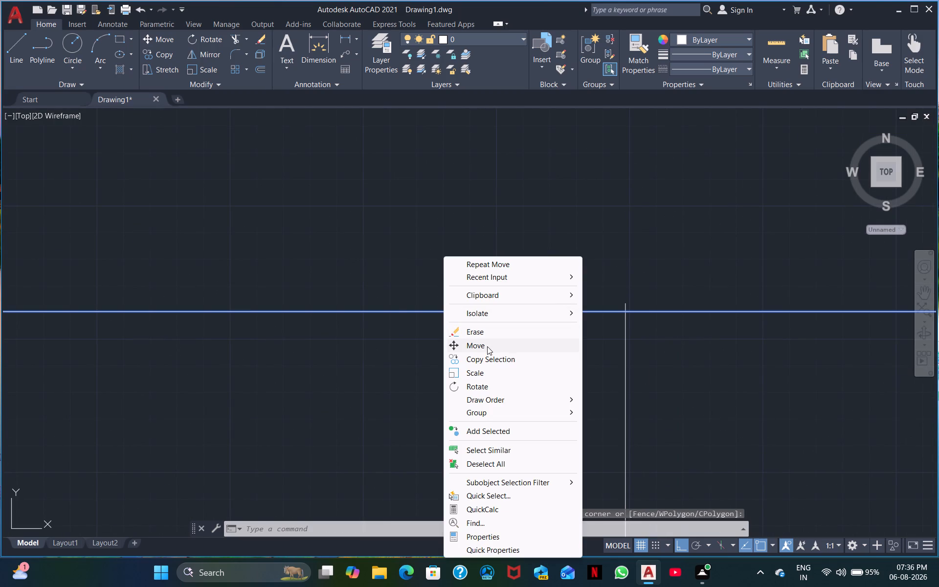
{"action": "left_click", "coordinate": [487, 346]}
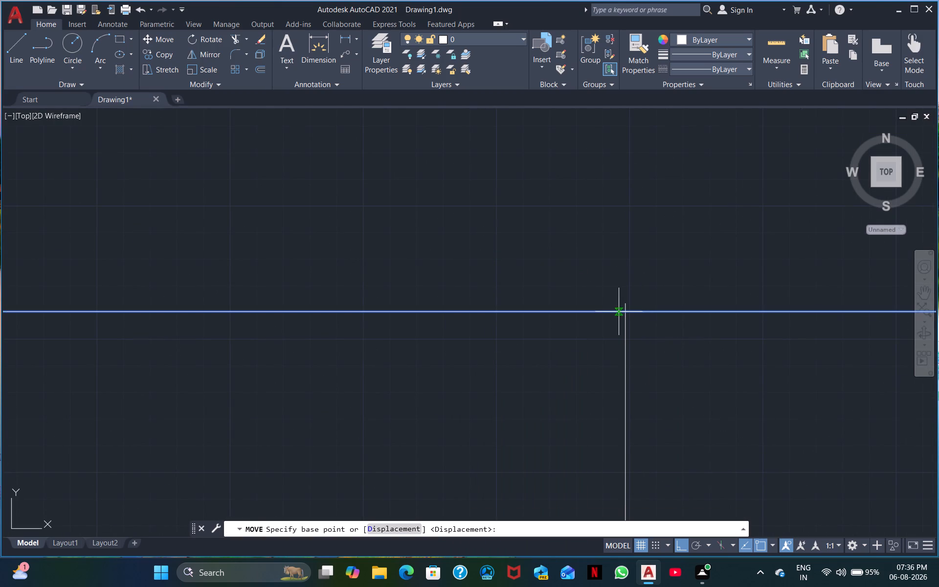
{"action": "left_click", "coordinate": [623, 313]}
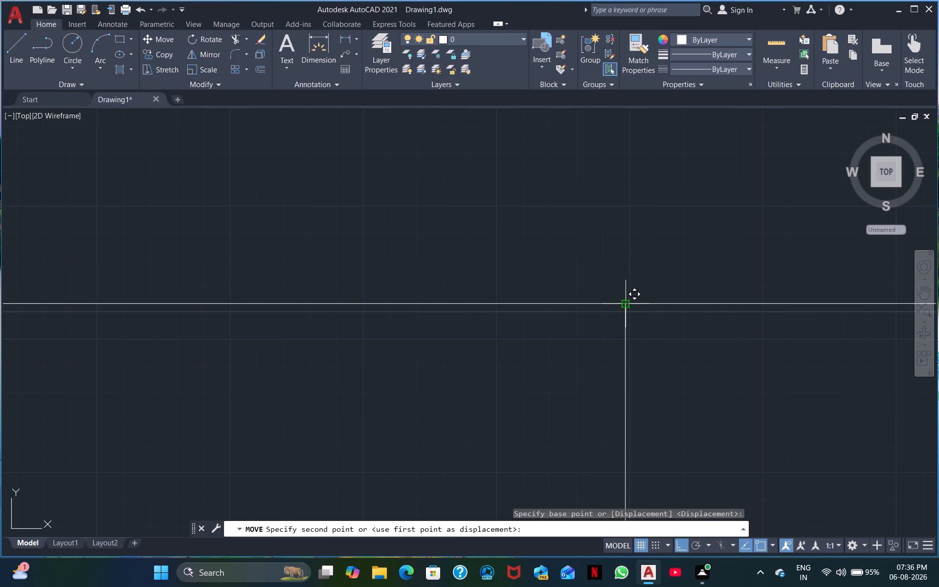
{"action": "scroll", "coordinate": [623, 304], "scroll_direction": "up", "scroll_amount": 4}
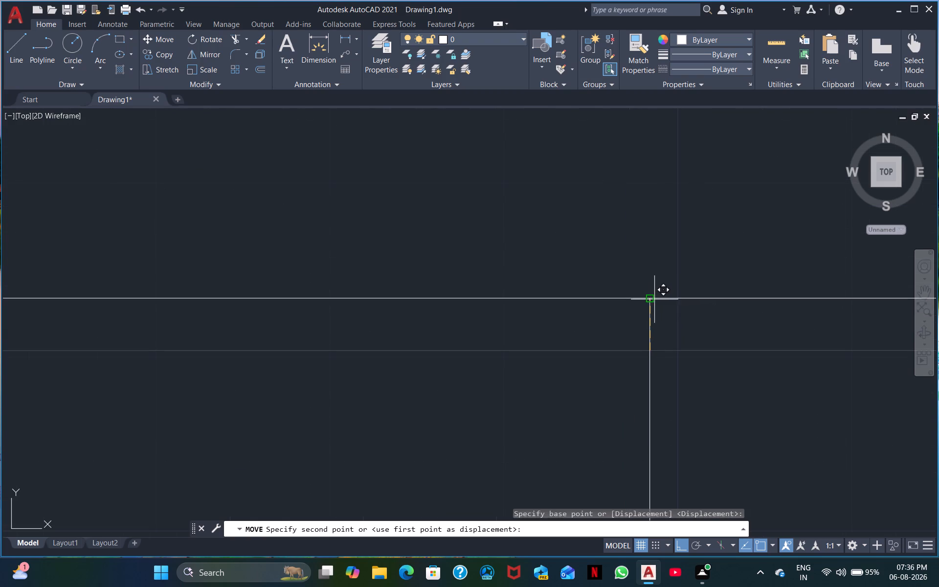
{"action": "double_click", "coordinate": [650, 300]}
Add a horizontal linear dimension between the left outer wall's inner face and the middle row's left wall.
{"action": "scroll", "coordinate": [564, 377], "scroll_direction": "down", "scroll_amount": 1}
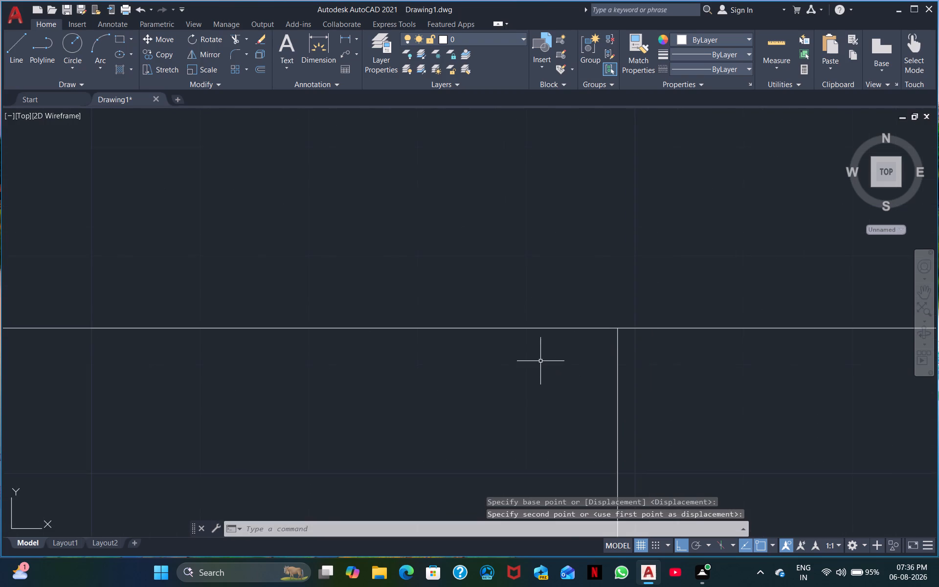
{"action": "scroll", "coordinate": [540, 361], "scroll_direction": "down", "scroll_amount": 5}
{"action": "scroll", "coordinate": [500, 369], "scroll_direction": "down", "scroll_amount": 3}
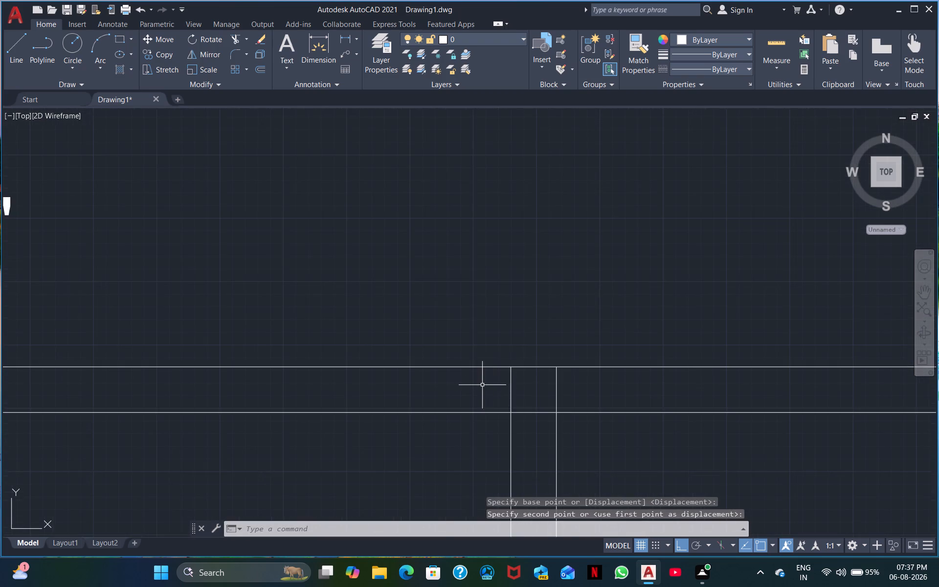
{"action": "scroll", "coordinate": [481, 387], "scroll_direction": "down", "scroll_amount": 2}
{"action": "middle_click_drag", "start_coordinate": [448, 442], "coordinate": [422, 310]}
{"action": "scroll", "coordinate": [442, 356], "scroll_direction": "down", "scroll_amount": 1}
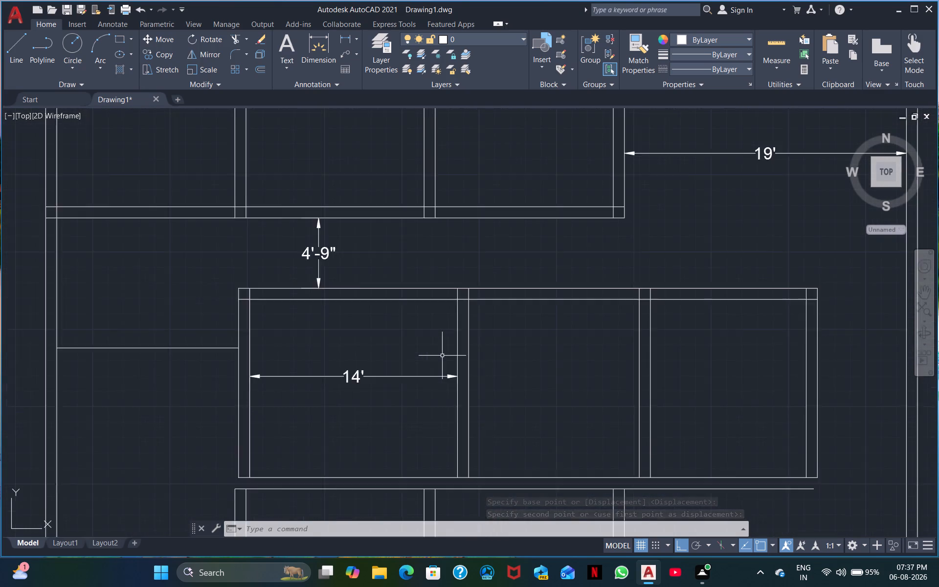
{"action": "scroll", "coordinate": [442, 356], "scroll_direction": "down", "scroll_amount": 1}
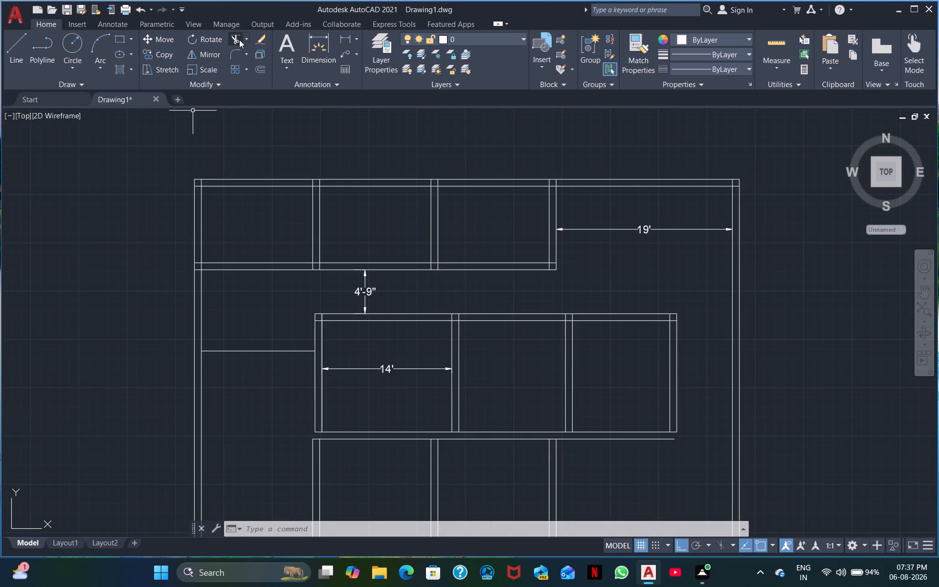
{"action": "left_click", "coordinate": [341, 41]}
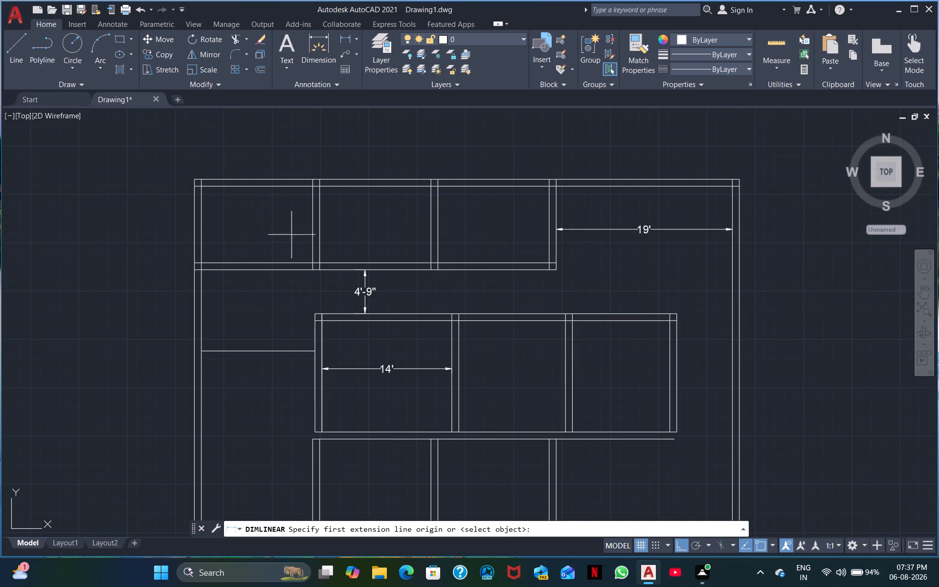
{"action": "left_click", "coordinate": [201, 331]}
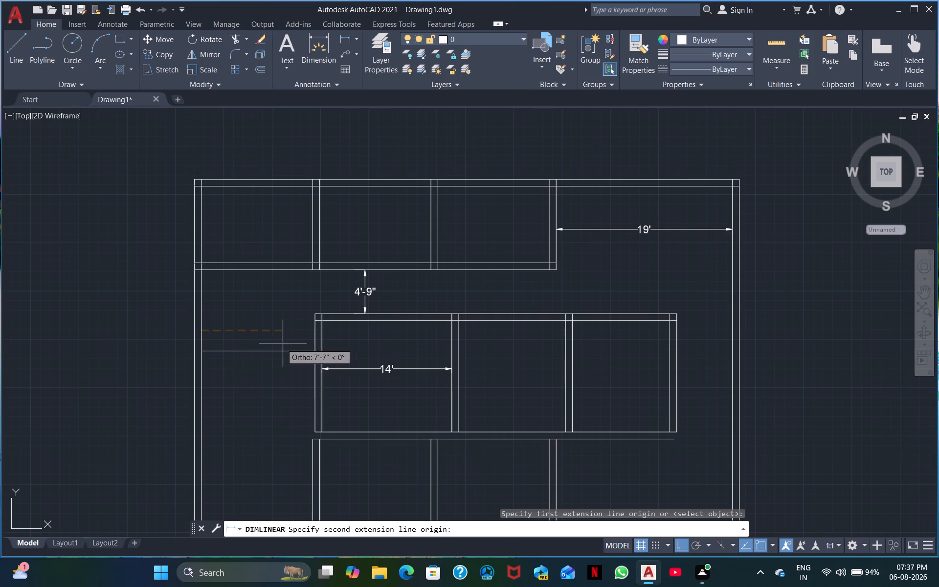
{"action": "left_click", "coordinate": [315, 335]}
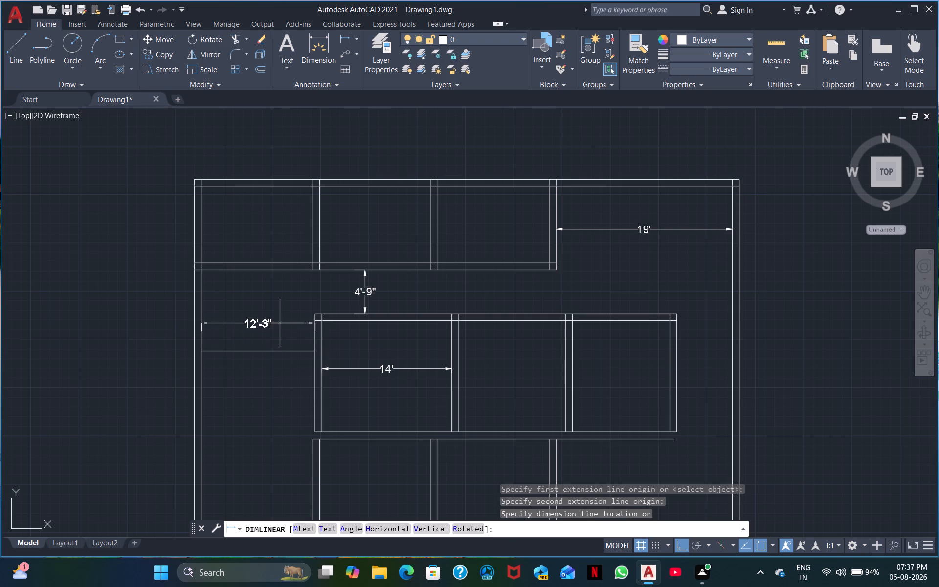
{"action": "left_click", "coordinate": [275, 330]}
Erase the horizontal guide line between the left outer wall and the middle row's left wall.
{"action": "left_click_drag", "start_coordinate": [267, 375], "coordinate": [229, 347]}
{"action": "middle_click", "coordinate": [268, 422]}
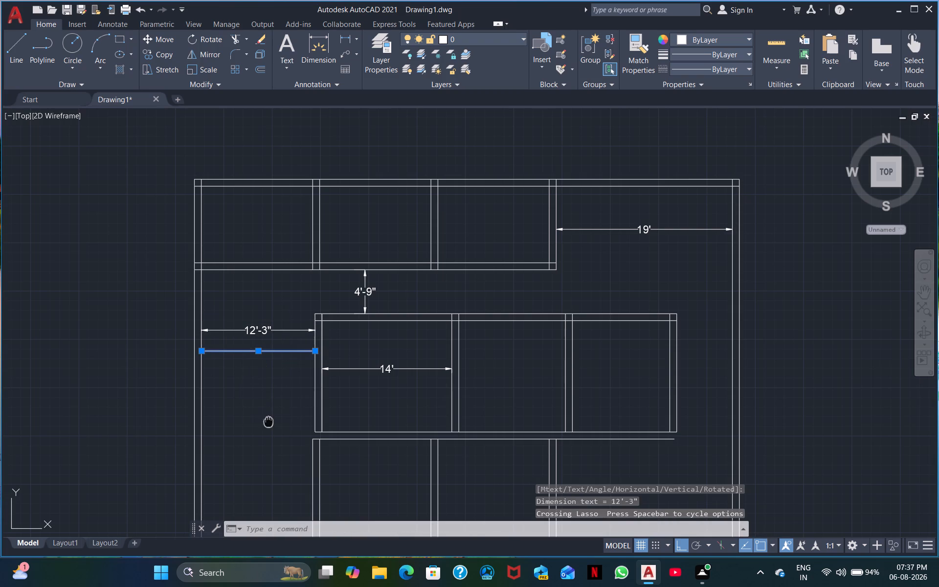
{"action": "right_click", "coordinate": [268, 419]}
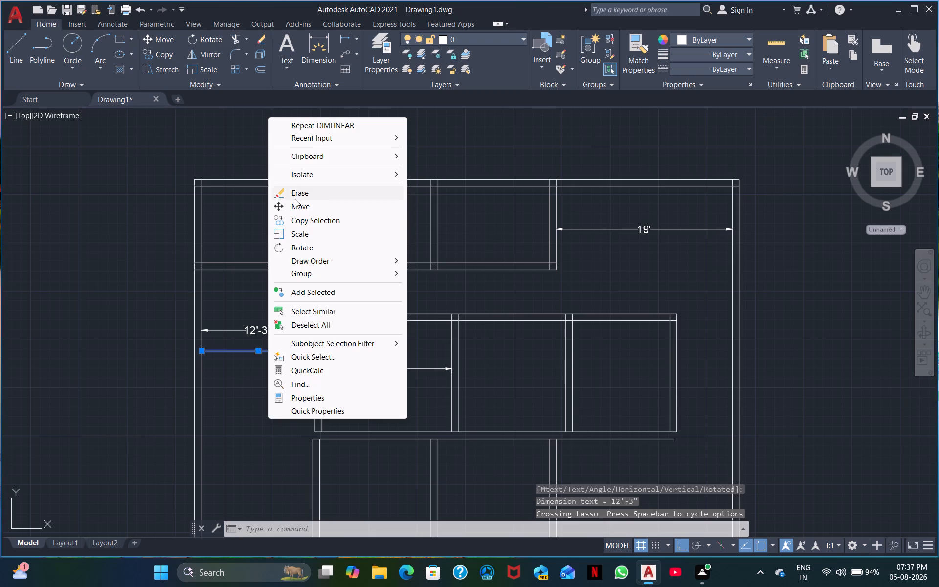
{"action": "left_click", "coordinate": [302, 192]}
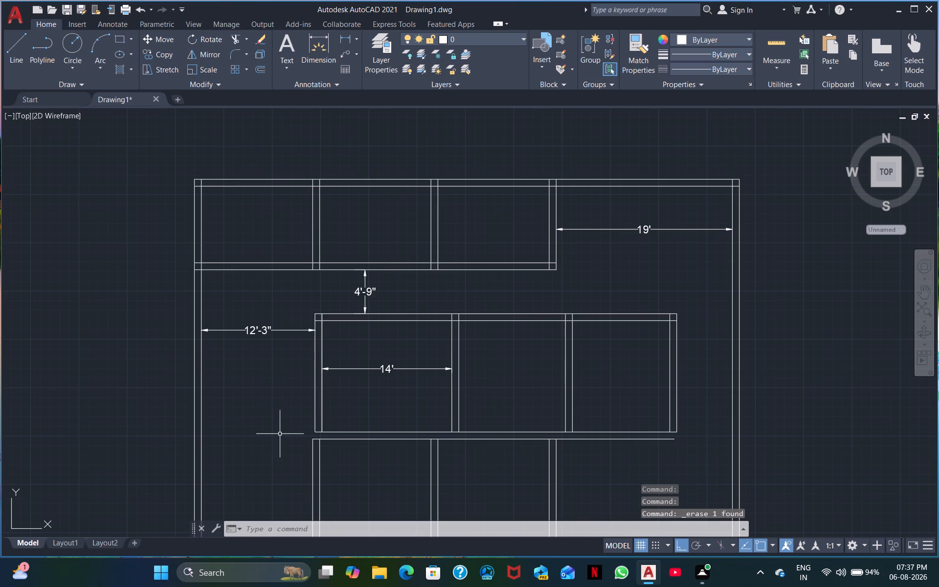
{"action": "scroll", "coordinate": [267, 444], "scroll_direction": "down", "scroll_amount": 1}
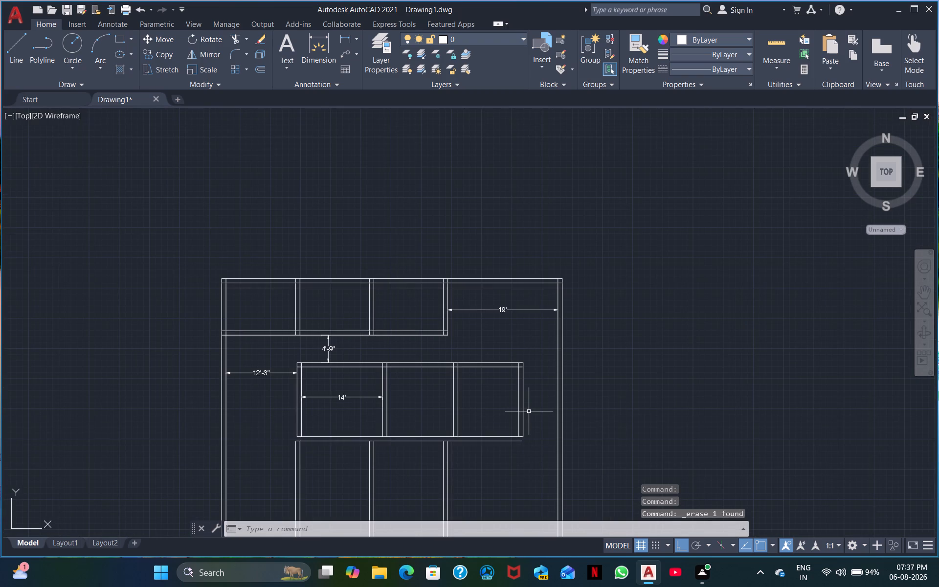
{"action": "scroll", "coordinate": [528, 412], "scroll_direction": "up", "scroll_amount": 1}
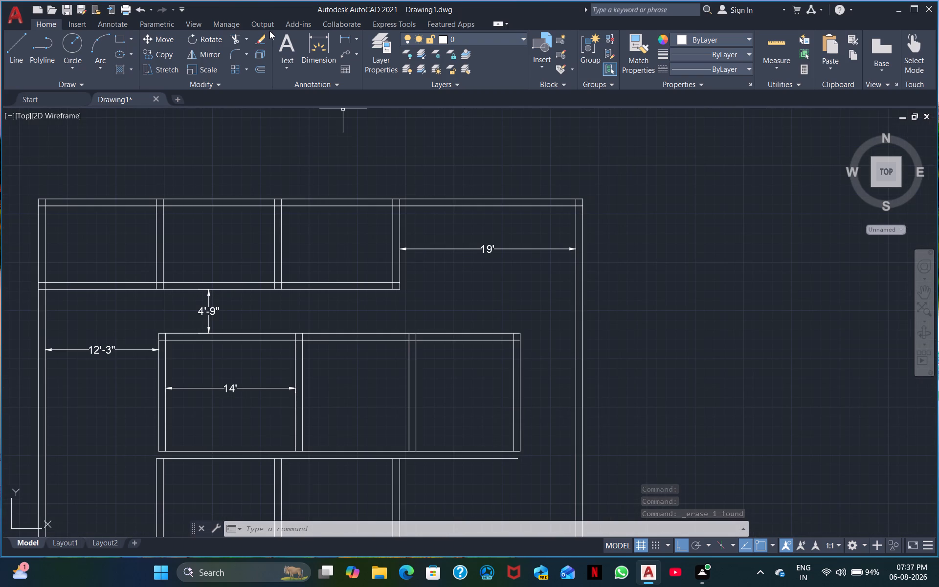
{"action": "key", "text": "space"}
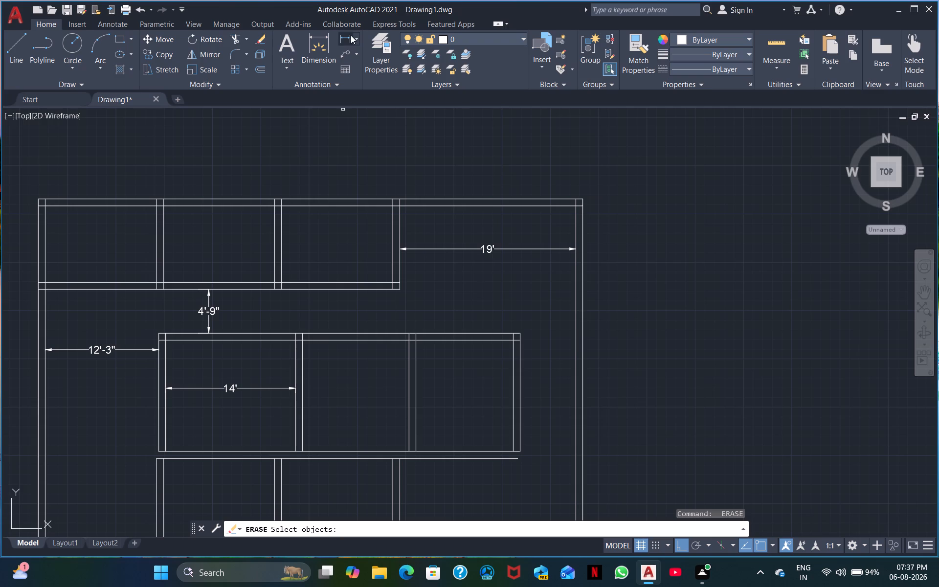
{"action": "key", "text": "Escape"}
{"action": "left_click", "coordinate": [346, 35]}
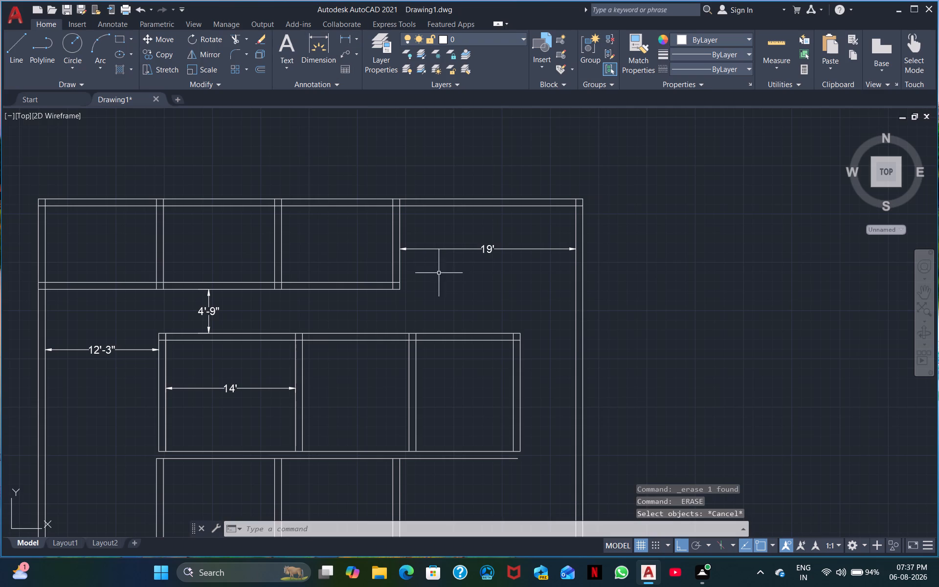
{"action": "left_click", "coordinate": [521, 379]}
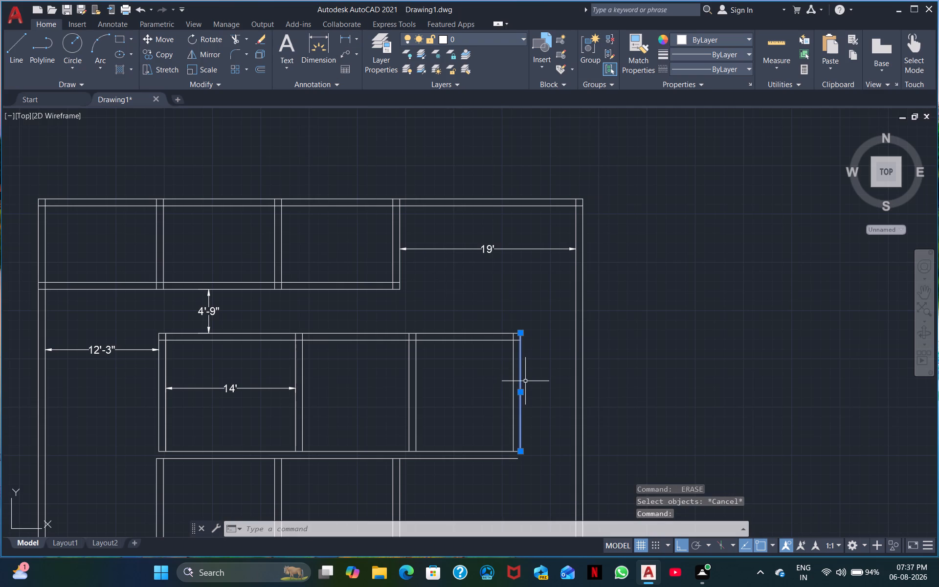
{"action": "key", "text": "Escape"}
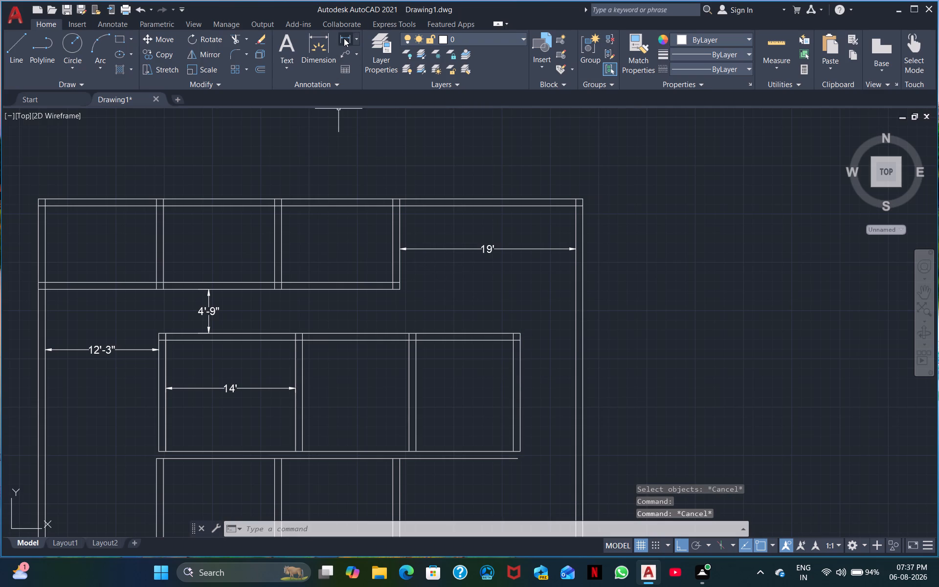
Add a horizontal linear dimension from the middle row's right wall to the right outer wall's inner face.
{"action": "left_click", "coordinate": [344, 38]}
{"action": "left_click", "coordinate": [522, 389]}
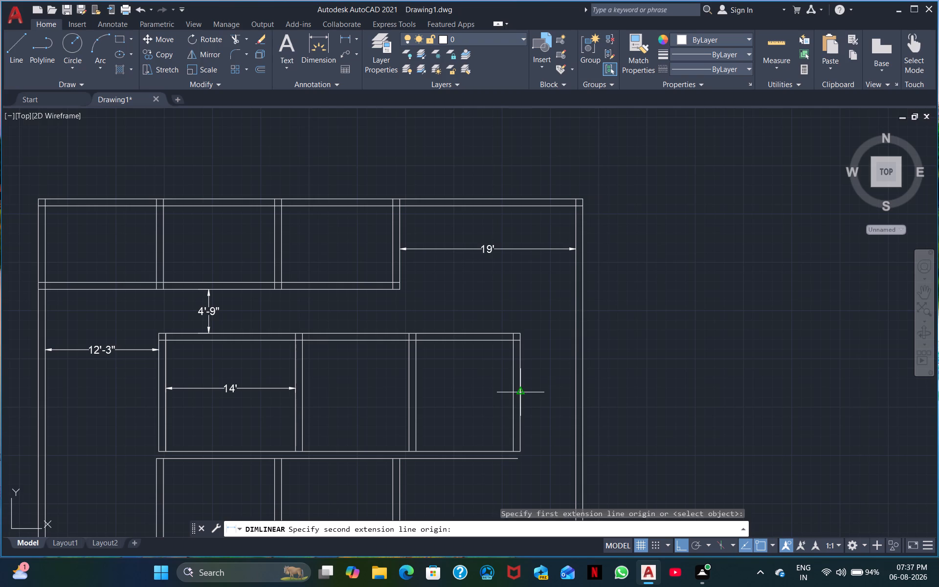
{"action": "left_click", "coordinate": [575, 387]}
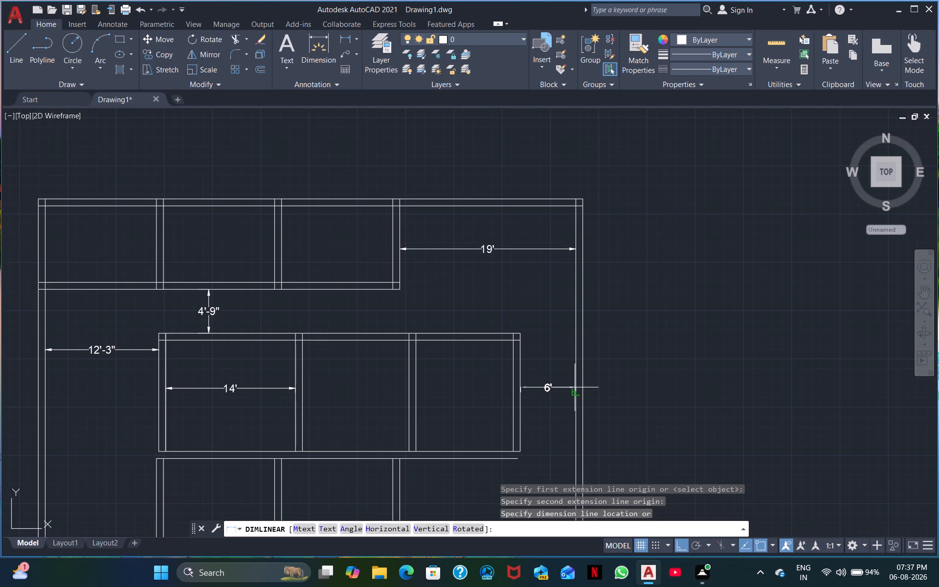
{"action": "left_click", "coordinate": [563, 375]}
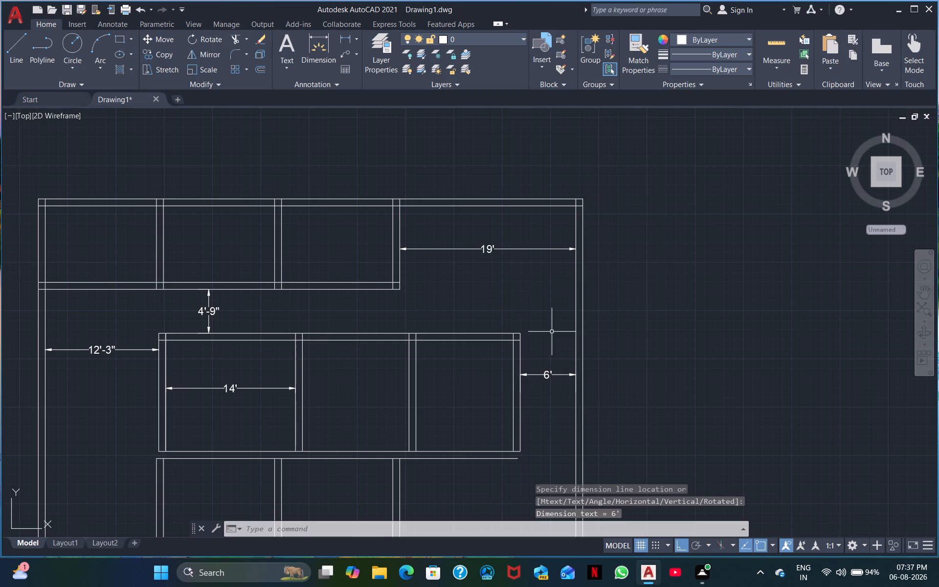
Erase the three pairs of long vertical wall lines extending below the middle room row.
{"action": "scroll", "coordinate": [552, 332], "scroll_direction": "down", "scroll_amount": 1}
{"action": "middle_click_drag", "start_coordinate": [516, 505], "coordinate": [518, 368]}
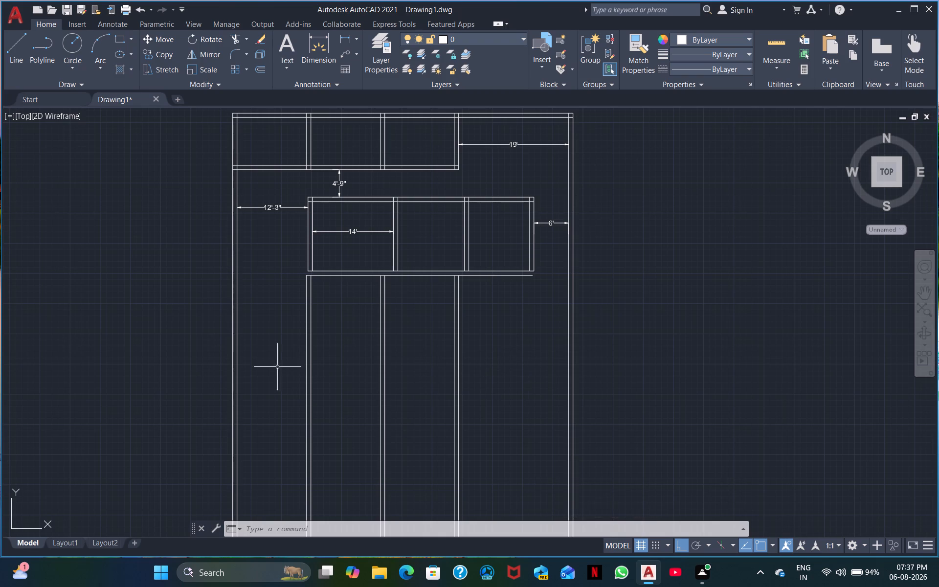
{"action": "left_click_drag", "start_coordinate": [483, 328], "coordinate": [476, 329]}
{"action": "left_click", "coordinate": [290, 315]}
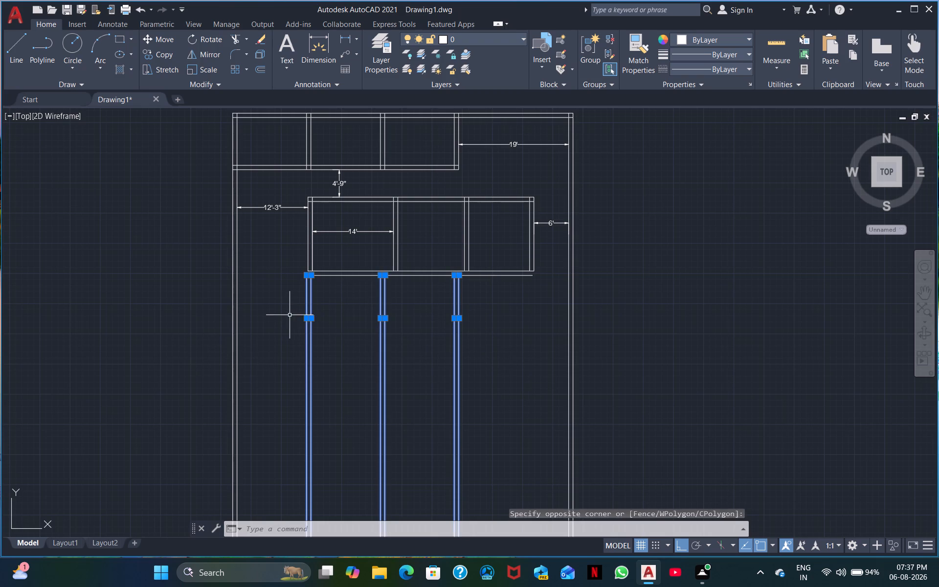
{"action": "right_click", "coordinate": [313, 350]}
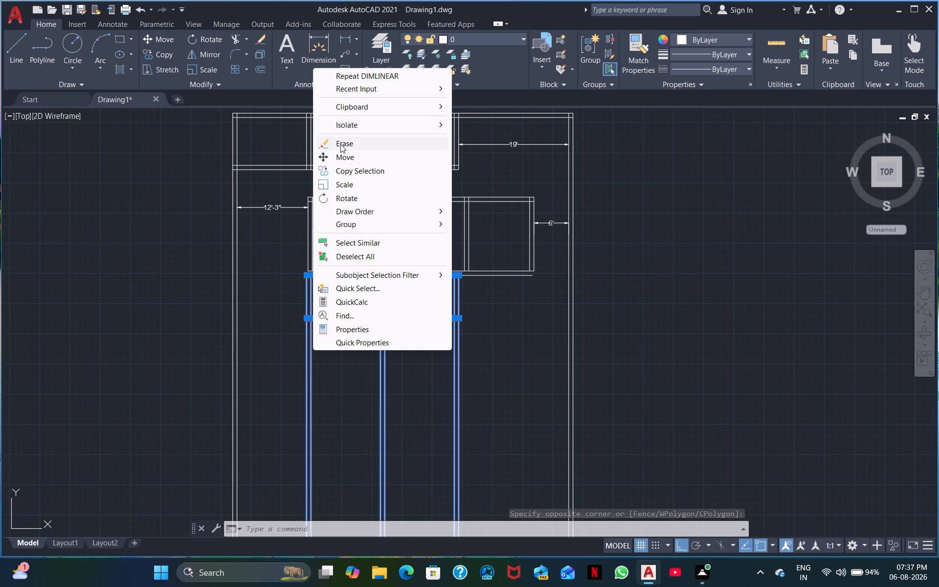
{"action": "left_click", "coordinate": [340, 144]}
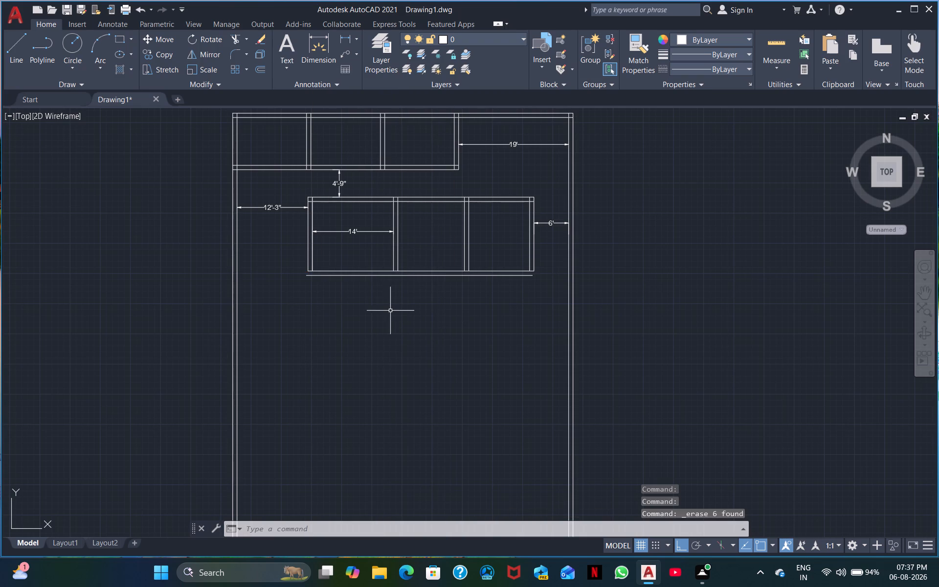
Erase the offset horizontal line just below the middle row's lower wall line.
{"action": "scroll", "coordinate": [390, 311], "scroll_direction": "up", "scroll_amount": 2}
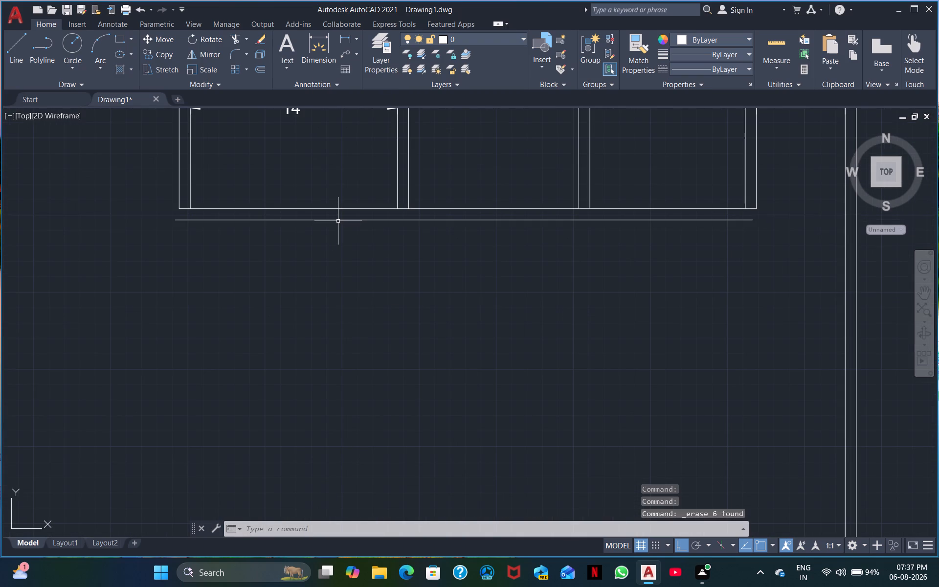
{"action": "left_click", "coordinate": [341, 219]}
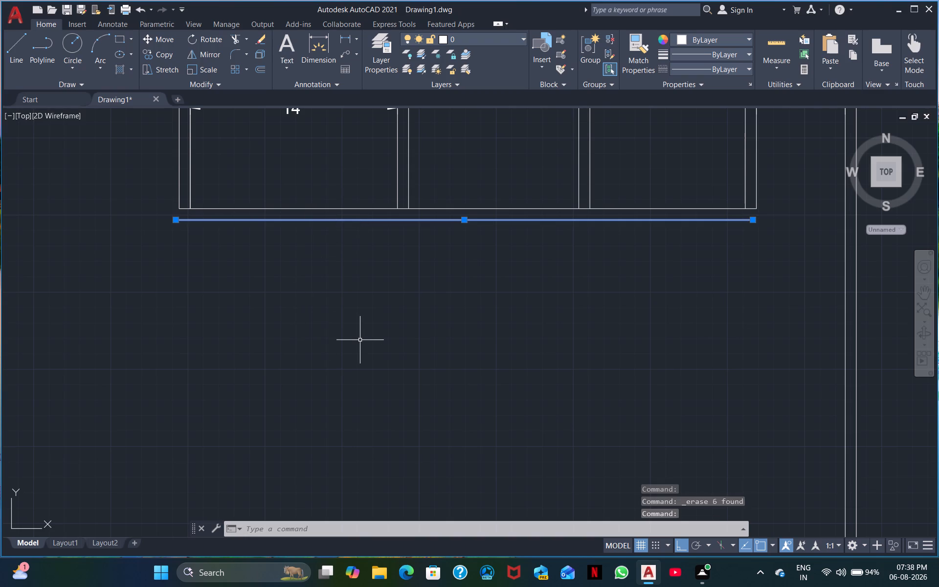
{"action": "right_click", "coordinate": [360, 340]}
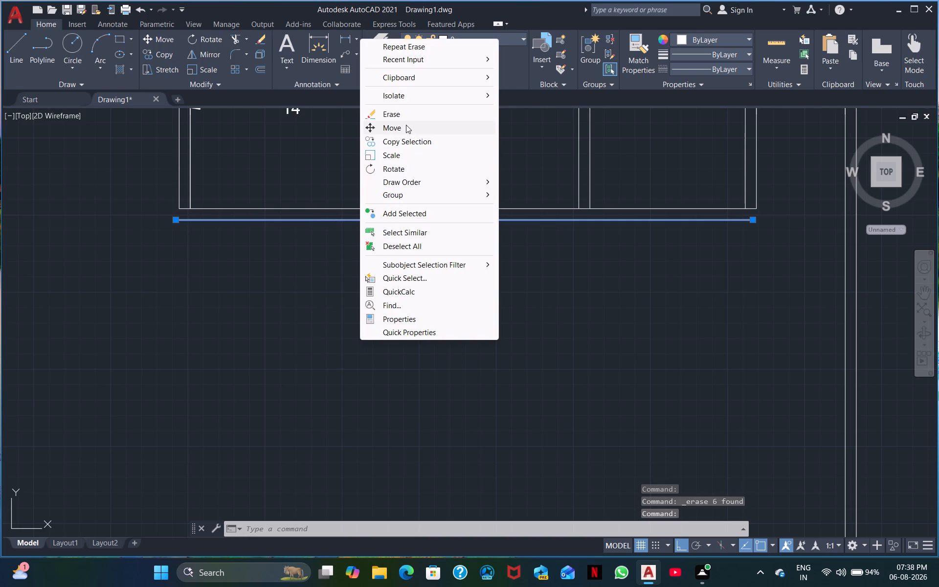
{"action": "left_click", "coordinate": [404, 114]}
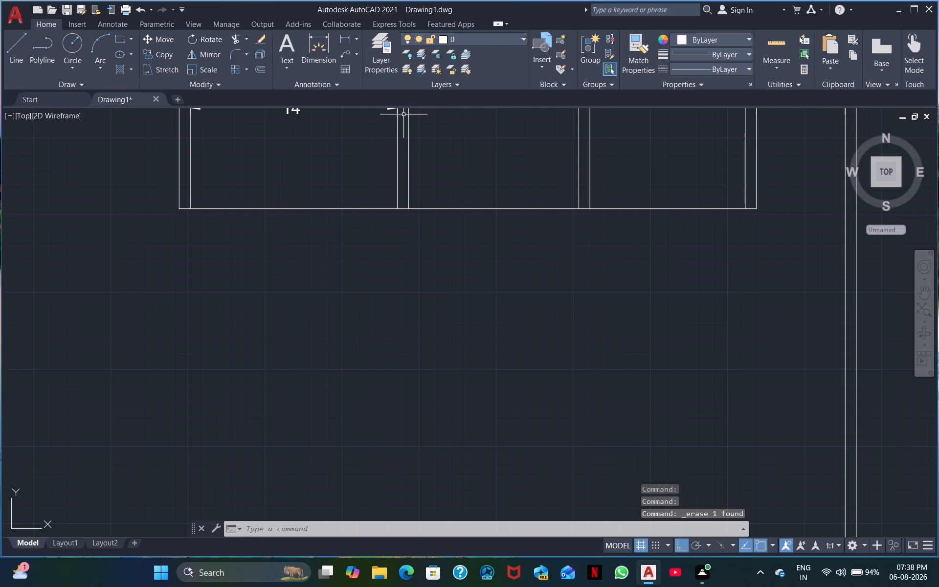
Offset the middle room row's lower wall line 9" downward.
{"action": "type", "text": "O"}
{"action": "key", "text": "space"}
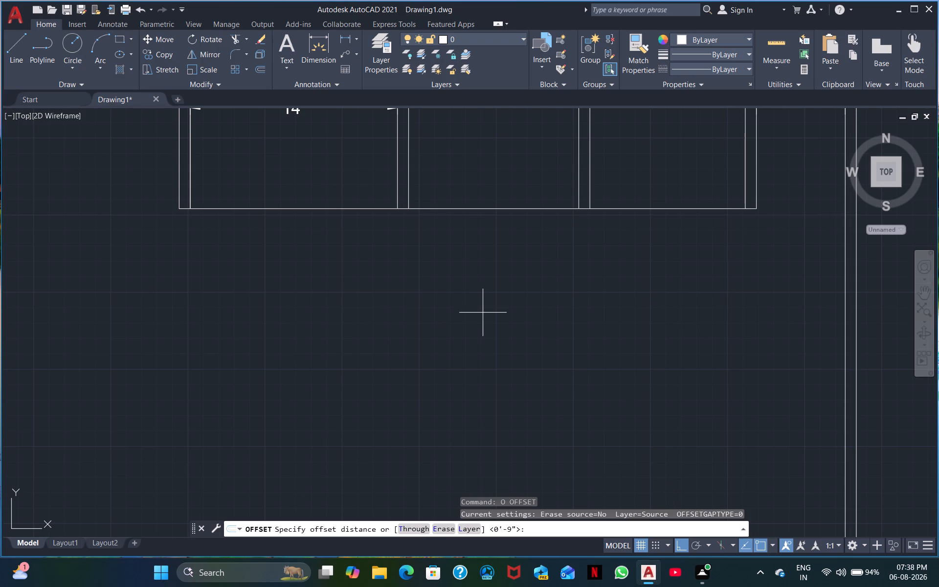
{"action": "key", "text": "space"}
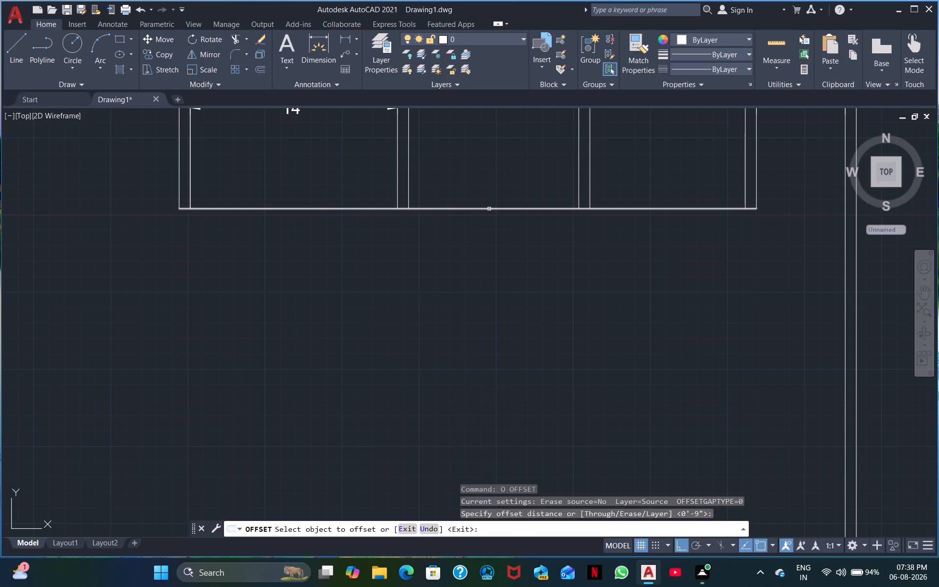
{"action": "left_click", "coordinate": [489, 209]}
{"action": "left_click", "coordinate": [489, 218]}
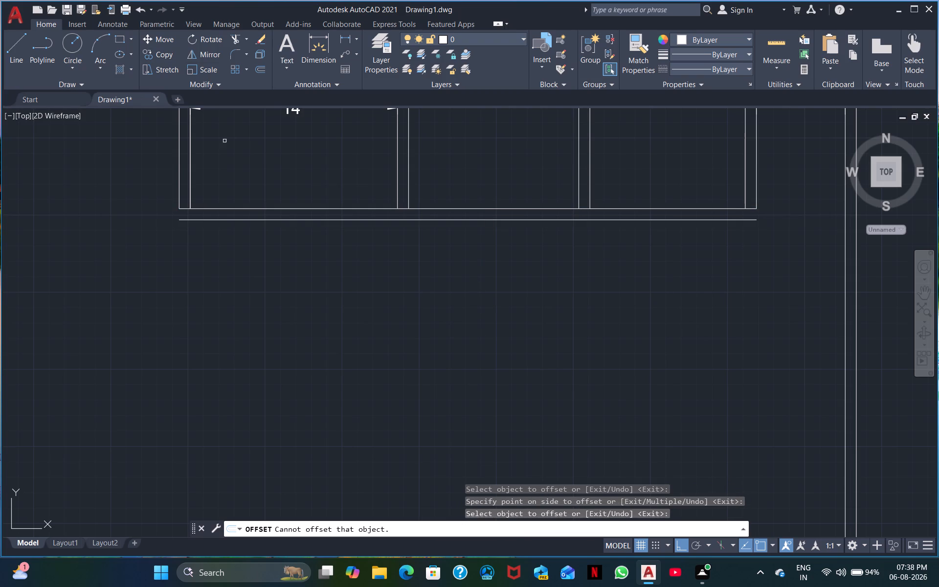
{"action": "key", "text": "Escape"}
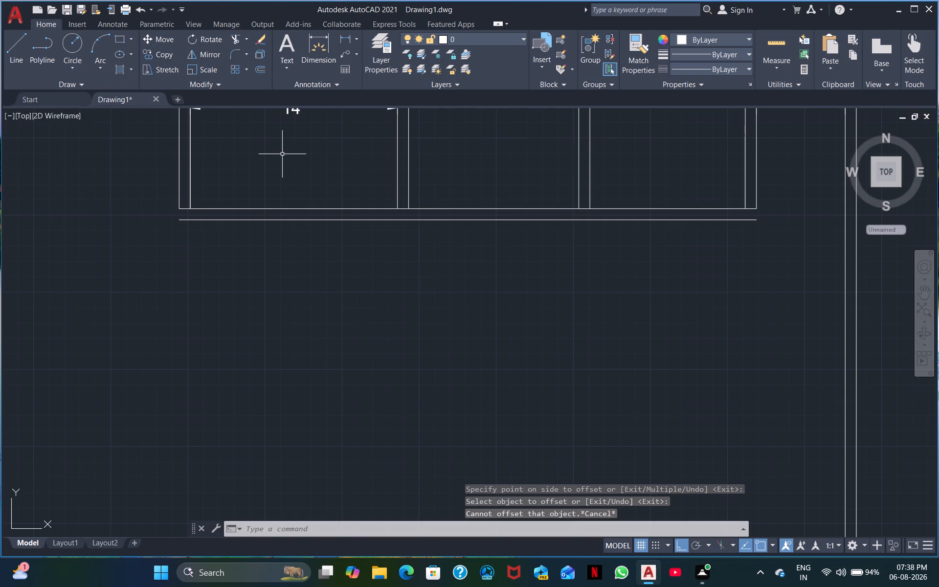
Extend the middle row's outermost left and right wall lines down to the new offset line.
{"action": "type", "text": "EX"}
{"action": "key", "text": "space"}
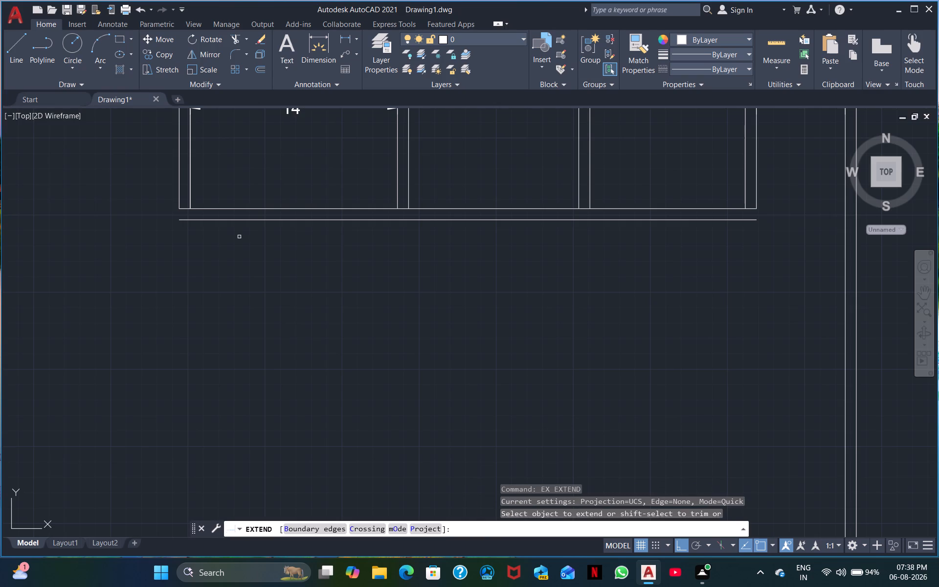
{"action": "left_click", "coordinate": [179, 200]}
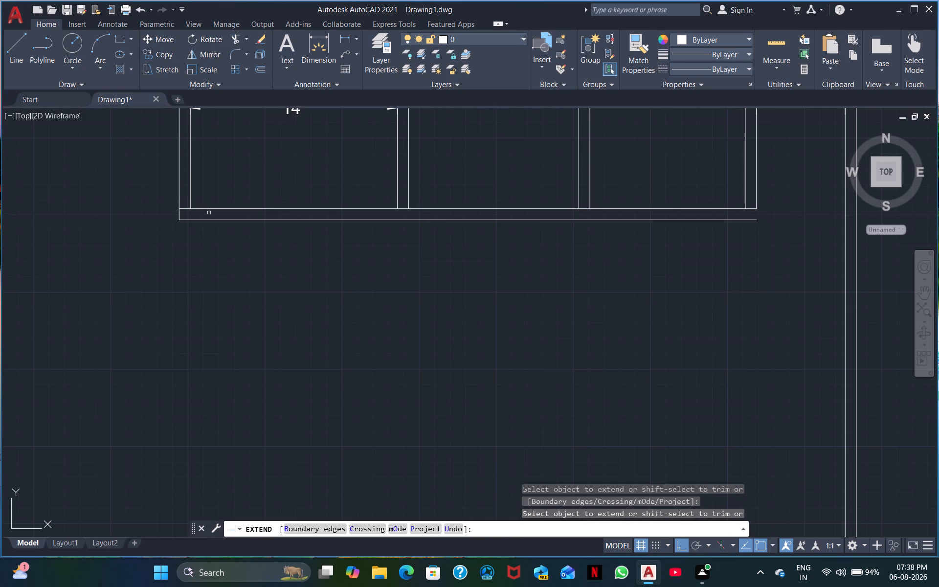
{"action": "left_click", "coordinate": [756, 202]}
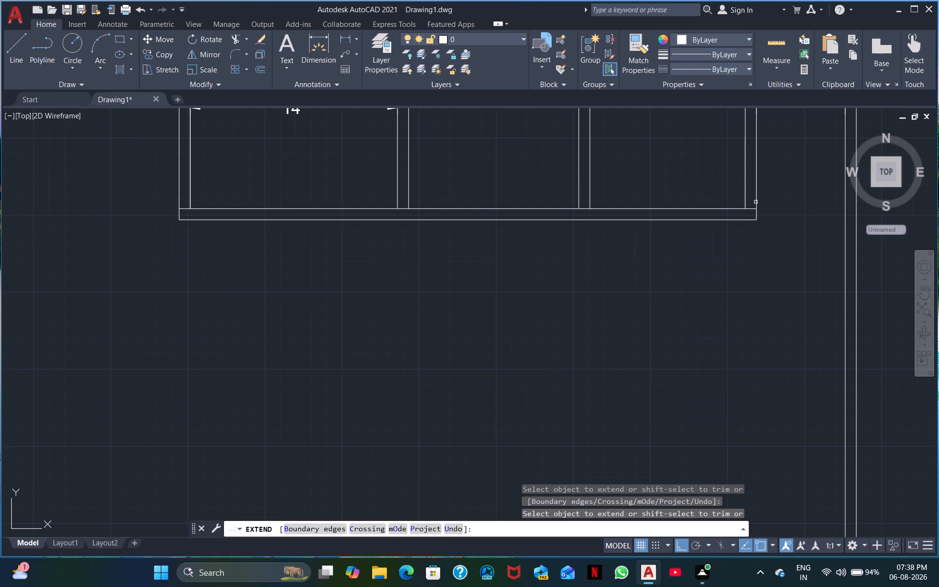
{"action": "left_click", "coordinate": [756, 202]}
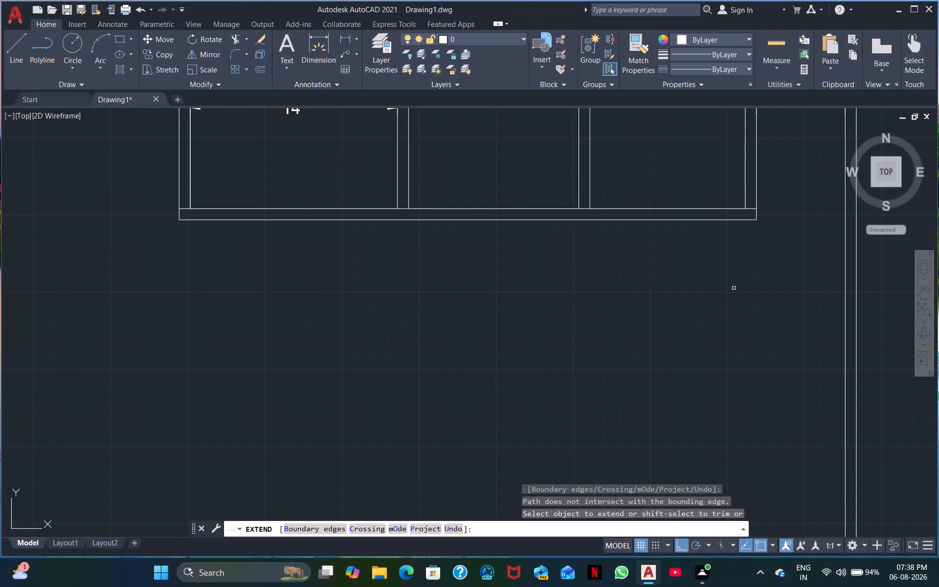
{"action": "scroll", "coordinate": [220, 336], "scroll_direction": "down", "scroll_amount": 1}
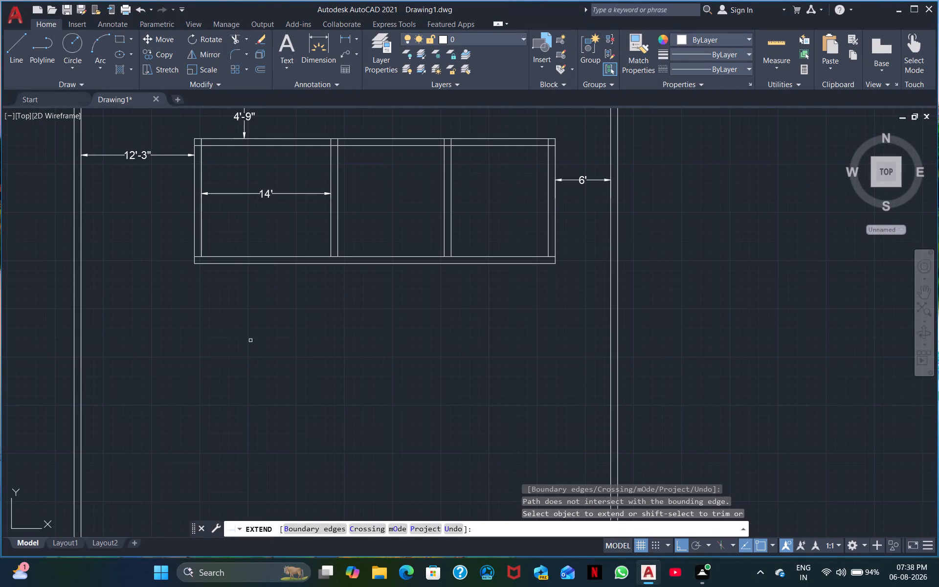
{"action": "scroll", "coordinate": [278, 381], "scroll_direction": "down", "scroll_amount": 1}
{"action": "middle_click_drag", "start_coordinate": [301, 440], "coordinate": [333, 381]}
{"action": "key", "text": "Escape"}
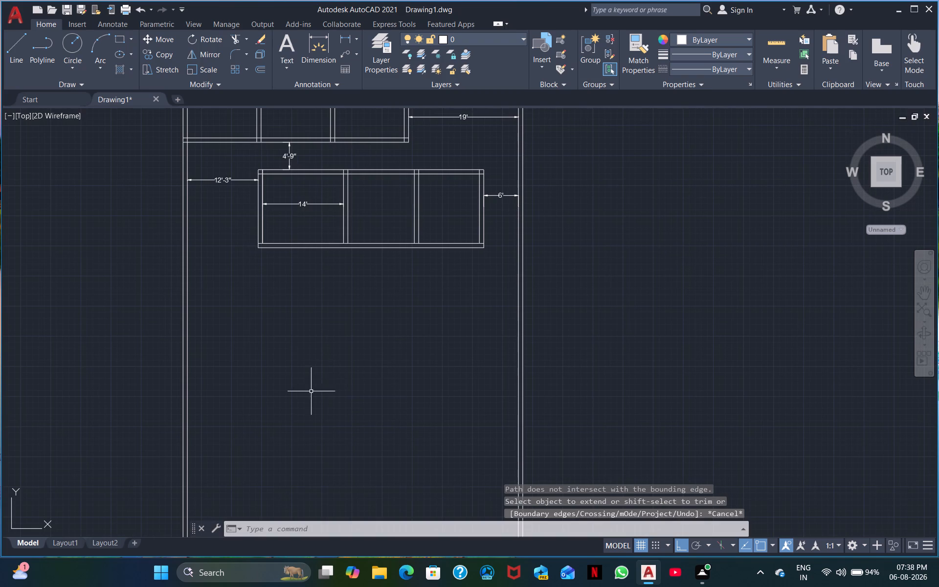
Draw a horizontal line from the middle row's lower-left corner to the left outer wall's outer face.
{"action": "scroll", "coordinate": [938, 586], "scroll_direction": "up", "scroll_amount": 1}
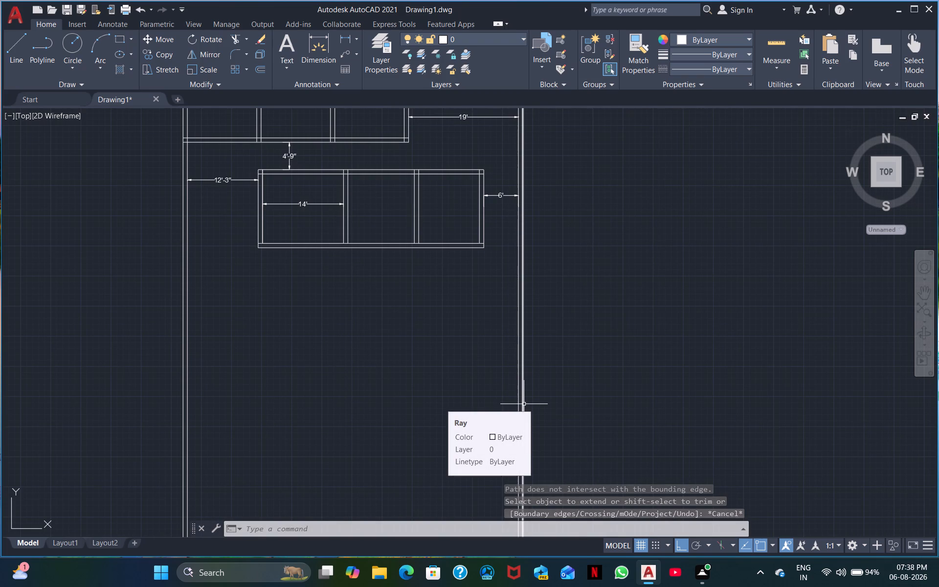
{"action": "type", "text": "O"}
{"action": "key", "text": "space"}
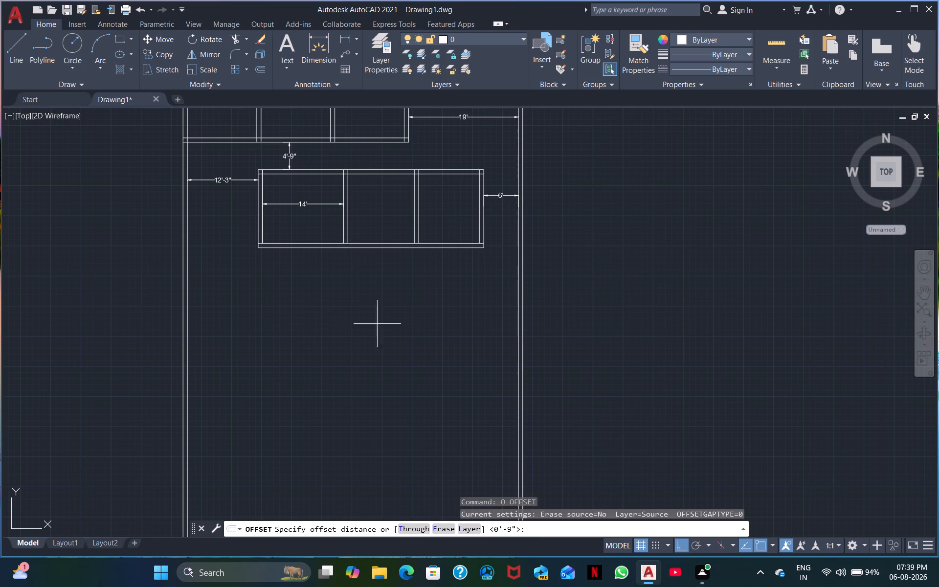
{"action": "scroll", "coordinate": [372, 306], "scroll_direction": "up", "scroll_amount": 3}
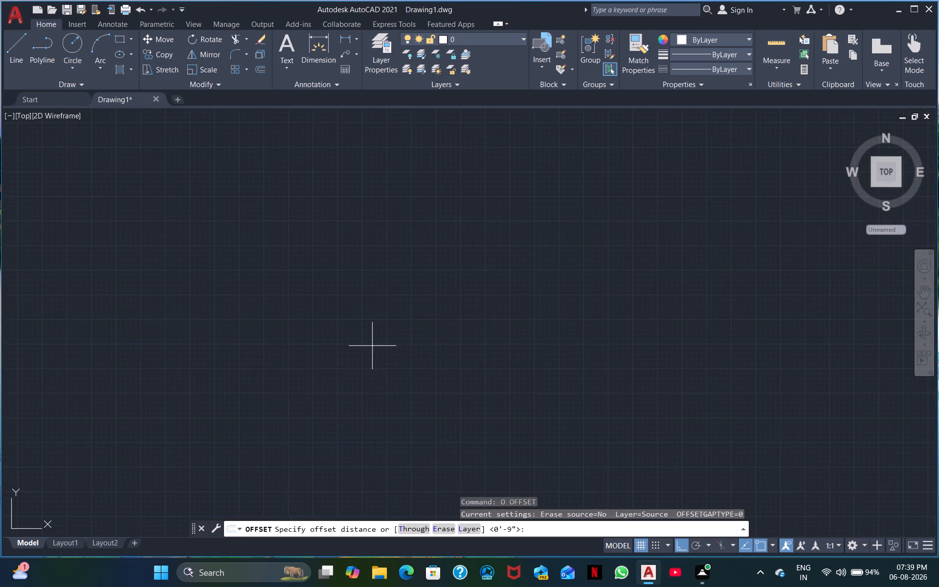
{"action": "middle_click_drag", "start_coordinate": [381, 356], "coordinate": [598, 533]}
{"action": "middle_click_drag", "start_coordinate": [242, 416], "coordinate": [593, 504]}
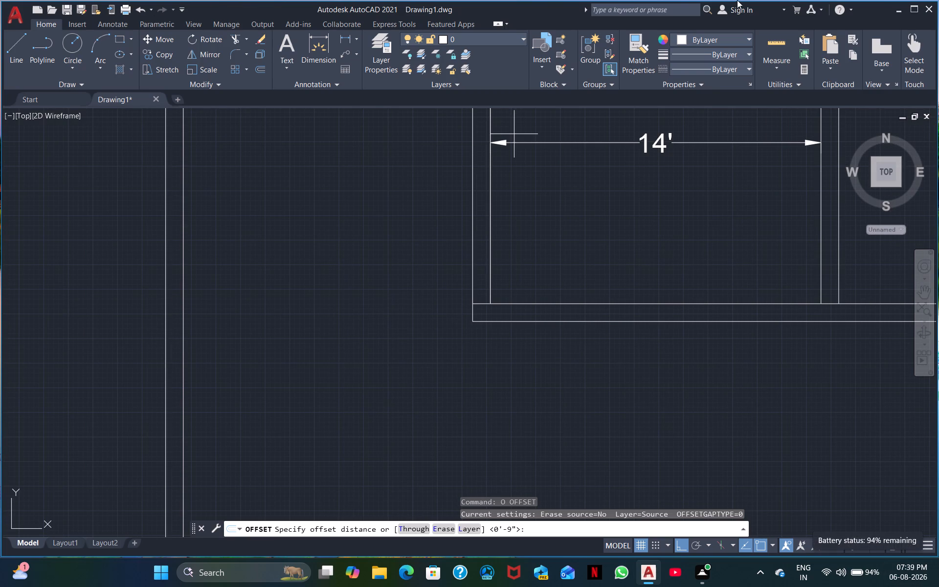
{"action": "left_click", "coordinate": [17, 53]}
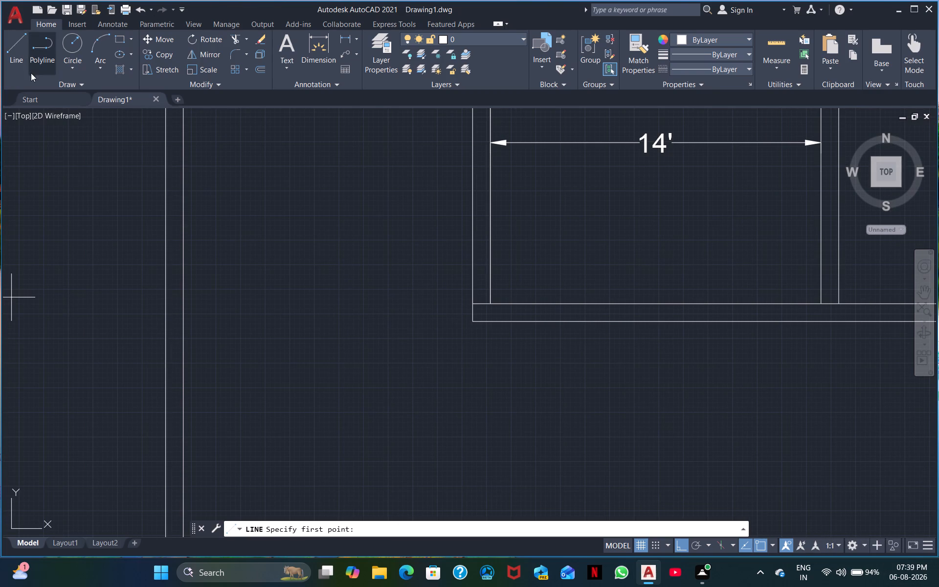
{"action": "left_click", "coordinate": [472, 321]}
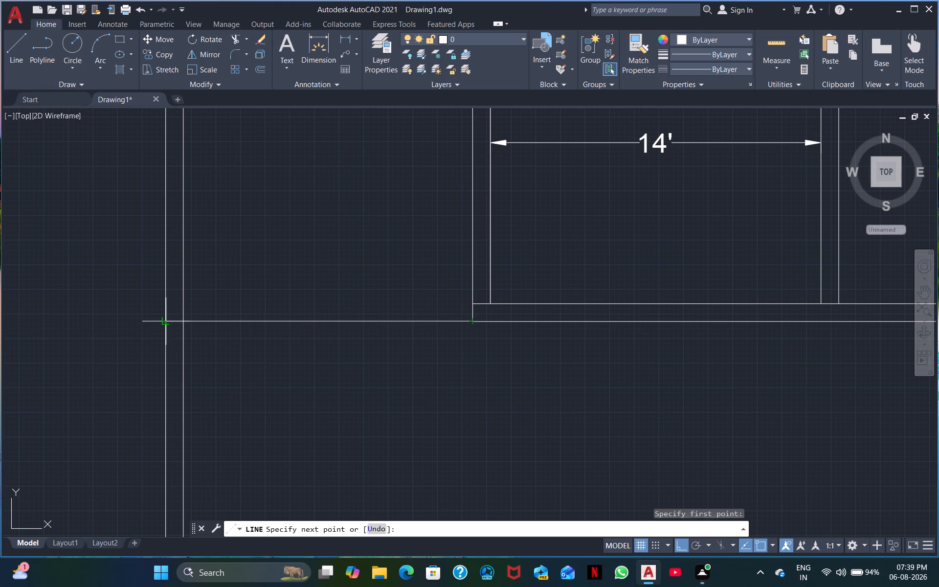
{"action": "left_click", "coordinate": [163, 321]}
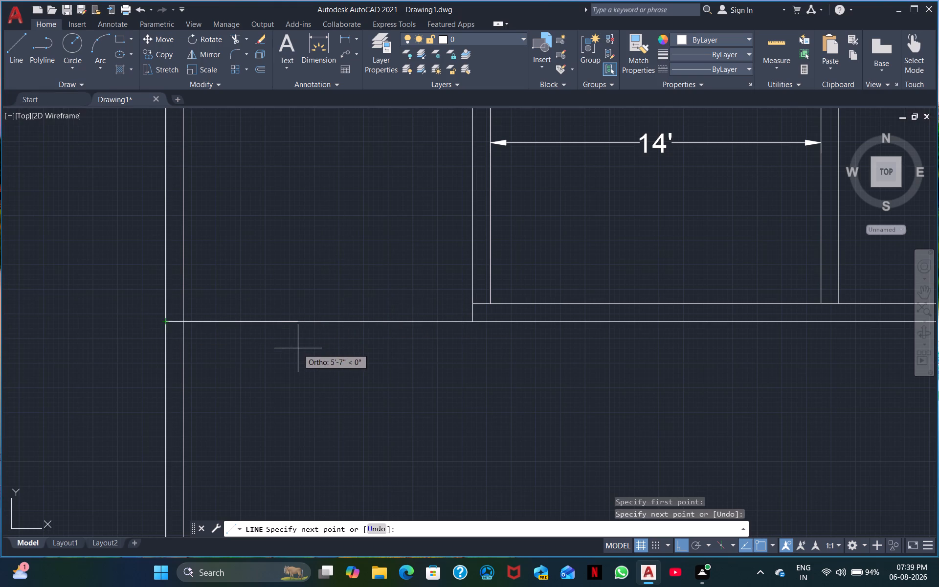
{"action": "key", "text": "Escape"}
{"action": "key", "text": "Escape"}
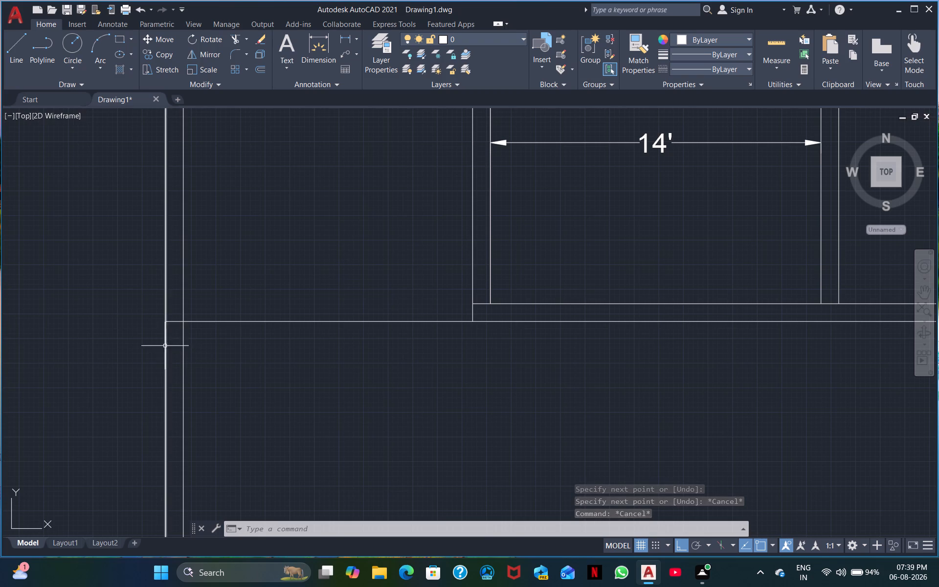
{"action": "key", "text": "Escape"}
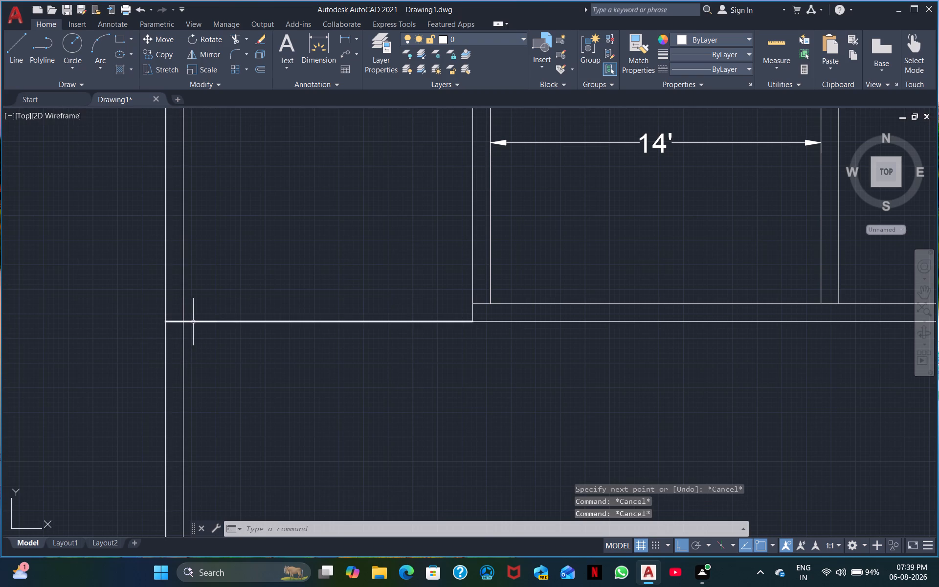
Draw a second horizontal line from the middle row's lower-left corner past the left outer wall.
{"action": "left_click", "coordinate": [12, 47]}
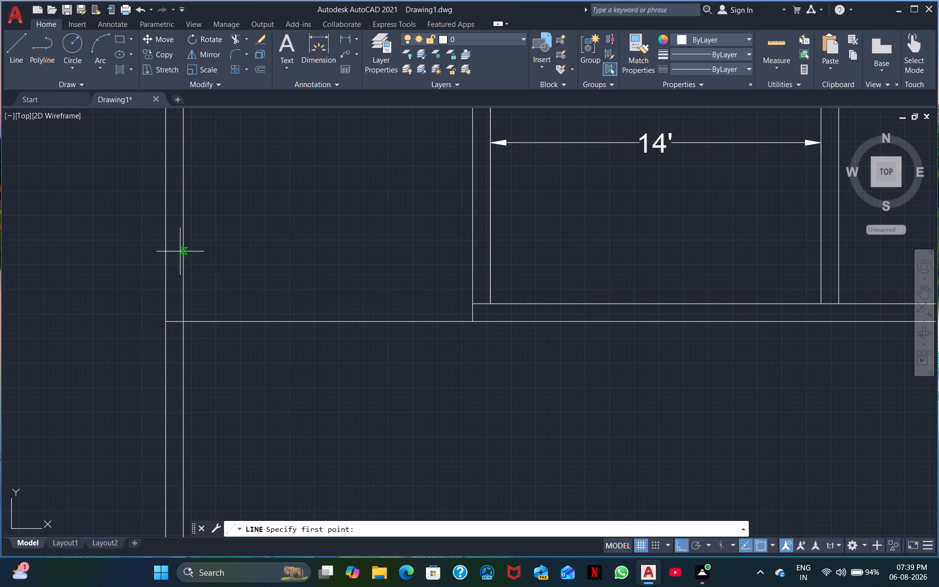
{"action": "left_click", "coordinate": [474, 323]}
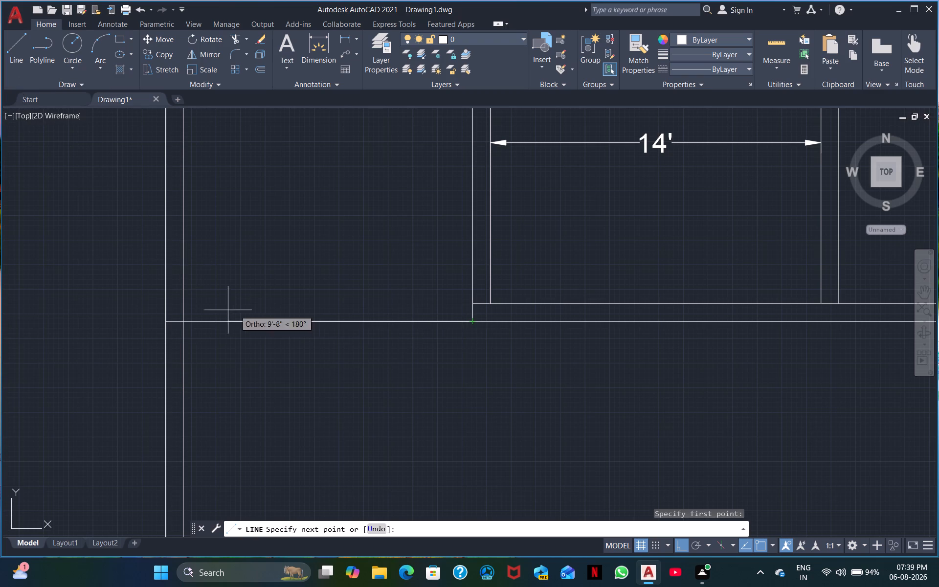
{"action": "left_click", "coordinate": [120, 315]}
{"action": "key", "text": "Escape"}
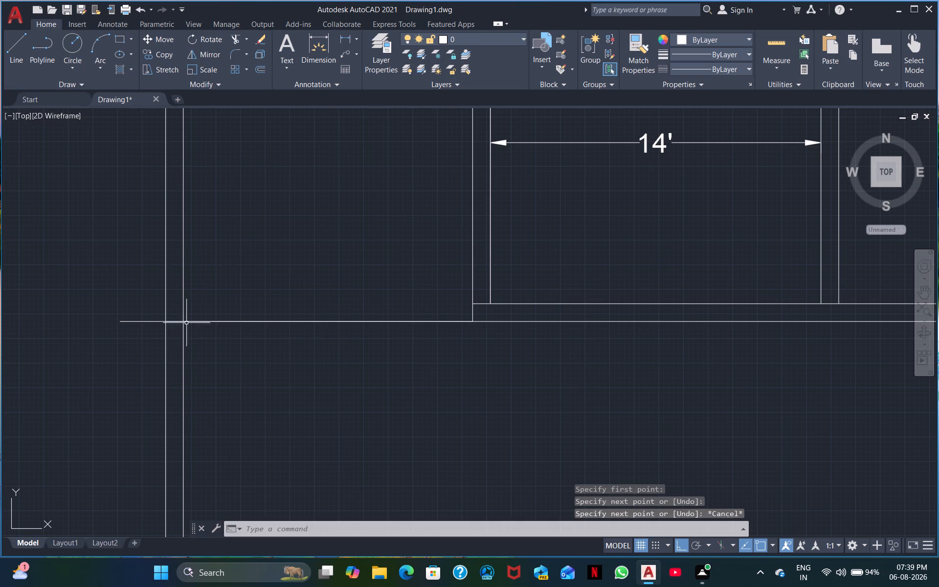
Offset the left outer wall's inner face line 9'9" to the right.
{"action": "key", "text": "i"}
{"action": "key", "text": "BackSpace"}
{"action": "type", "text": "O"}
{"action": "key", "text": "space"}
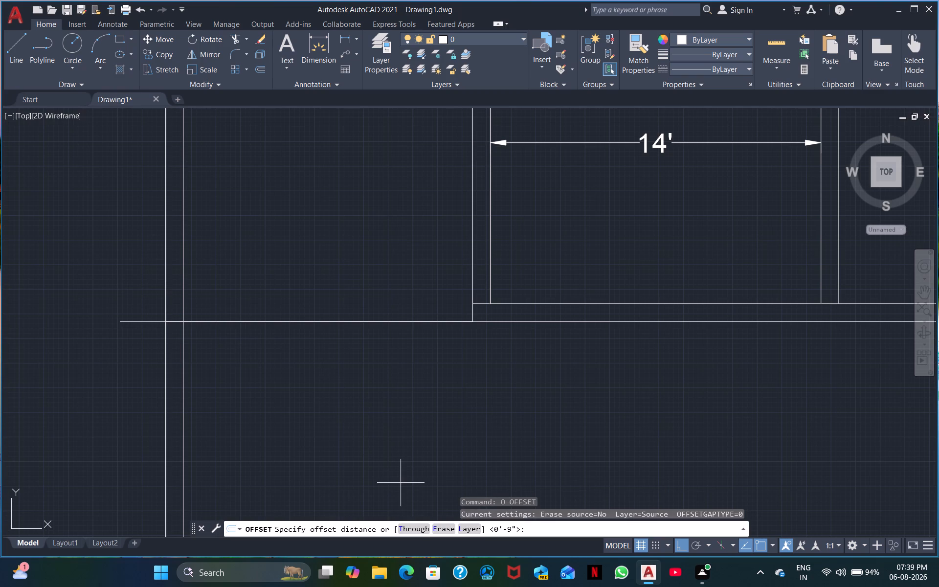
{"action": "key", "text": "9"}
{"action": "key", "text": "apostrophe"}
{"action": "key", "text": "9"}
{"action": "key", "text": "shift+quotedbl"}
{"action": "key", "text": "Return"}
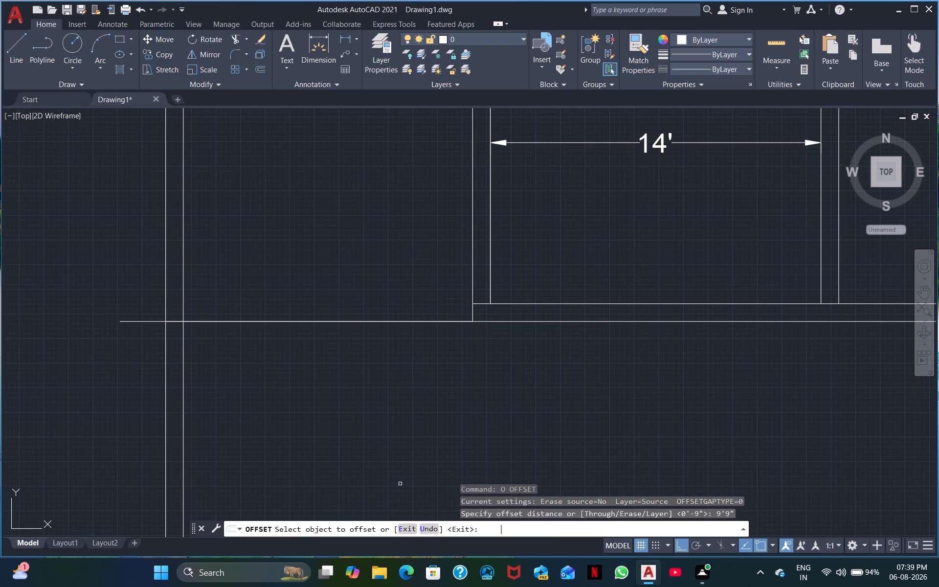
{"action": "left_click", "coordinate": [184, 363]}
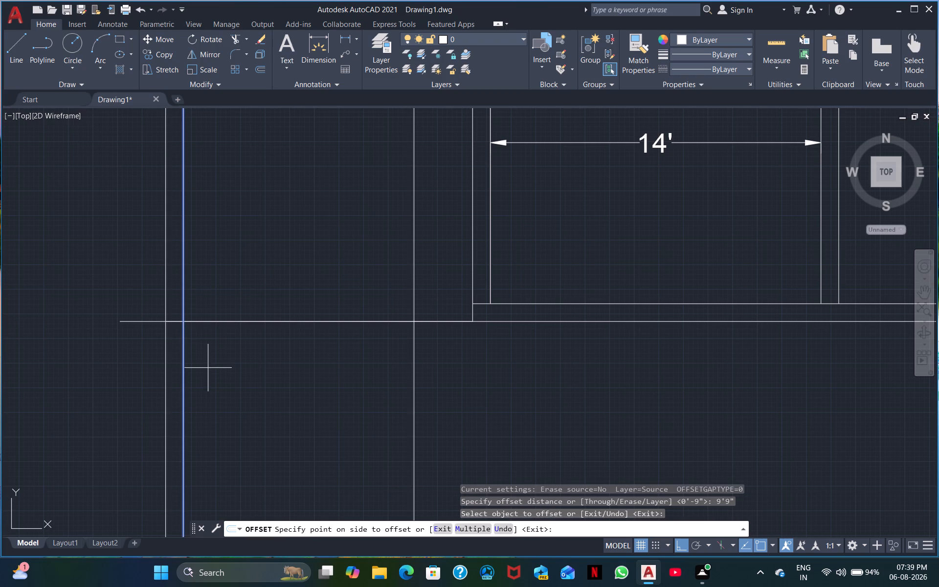
{"action": "left_click", "coordinate": [238, 367]}
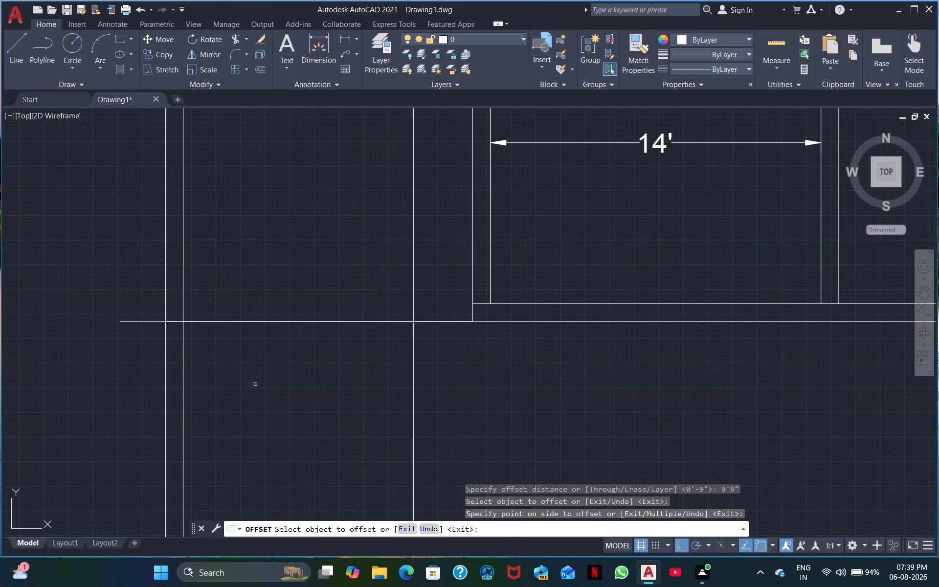
{"action": "left_click", "coordinate": [253, 322]}
{"action": "right_click", "coordinate": [253, 322]}
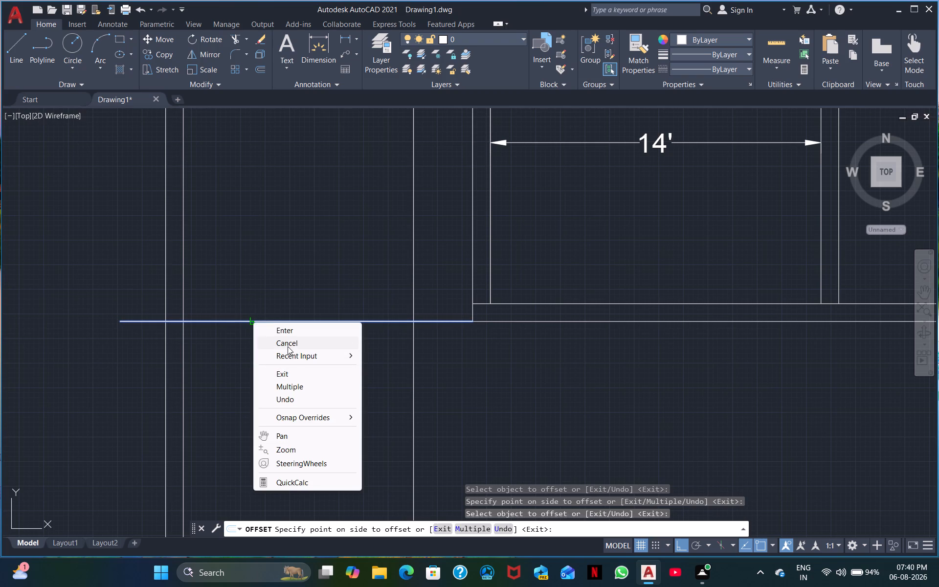
{"action": "left_click", "coordinate": [288, 345]}
{"action": "key", "text": "Escape"}
{"action": "key", "text": "Escape"}
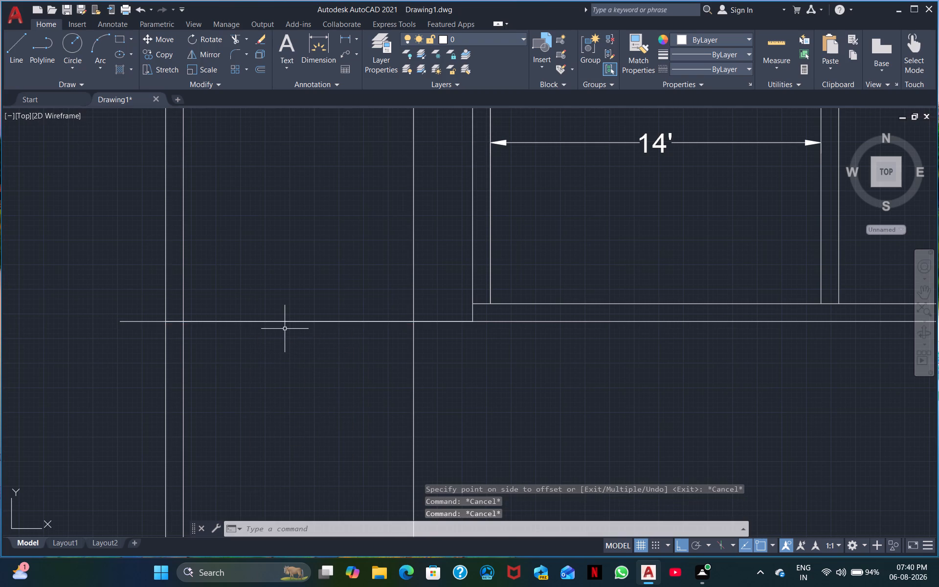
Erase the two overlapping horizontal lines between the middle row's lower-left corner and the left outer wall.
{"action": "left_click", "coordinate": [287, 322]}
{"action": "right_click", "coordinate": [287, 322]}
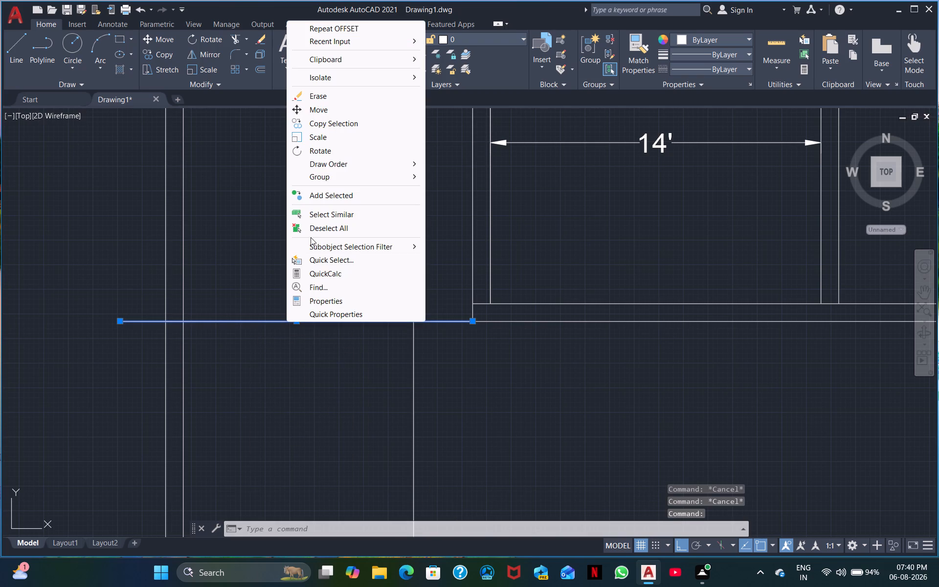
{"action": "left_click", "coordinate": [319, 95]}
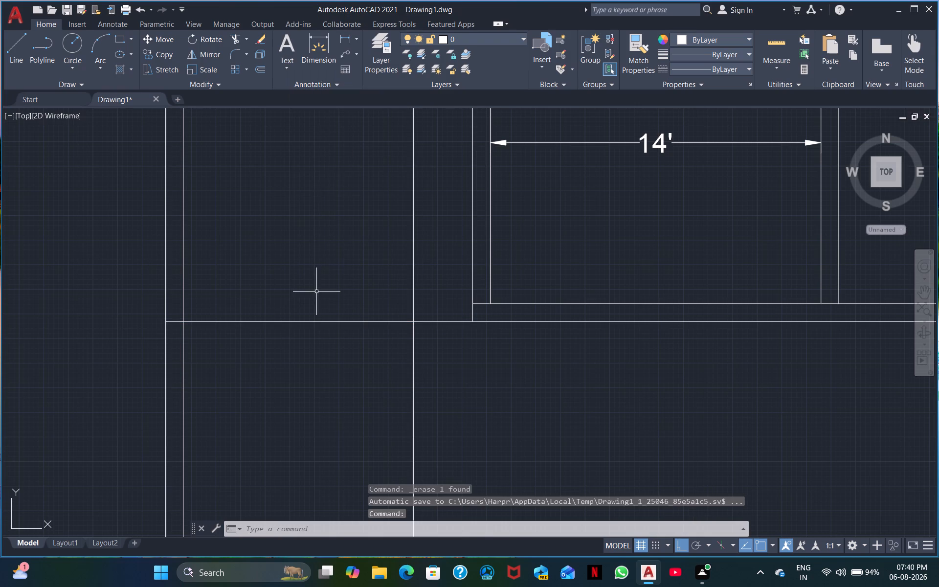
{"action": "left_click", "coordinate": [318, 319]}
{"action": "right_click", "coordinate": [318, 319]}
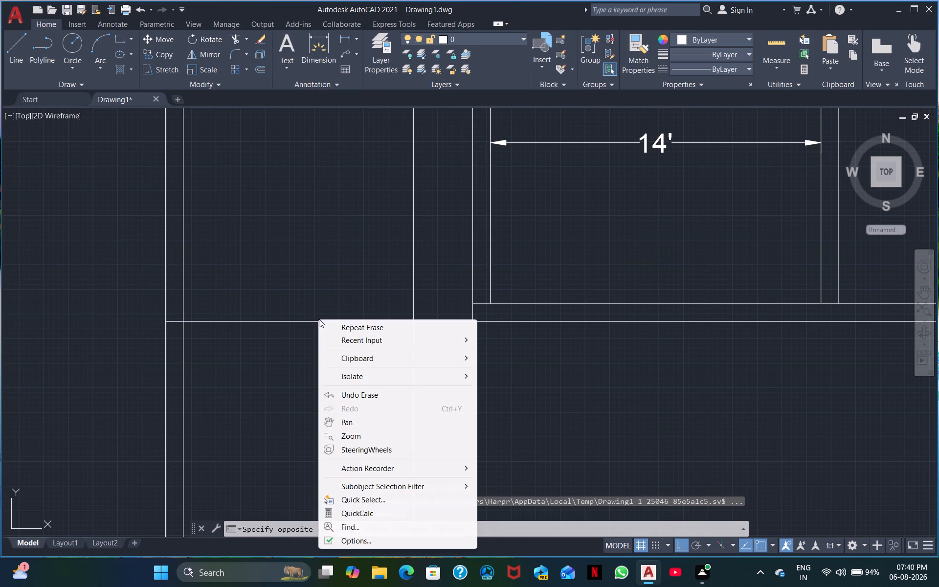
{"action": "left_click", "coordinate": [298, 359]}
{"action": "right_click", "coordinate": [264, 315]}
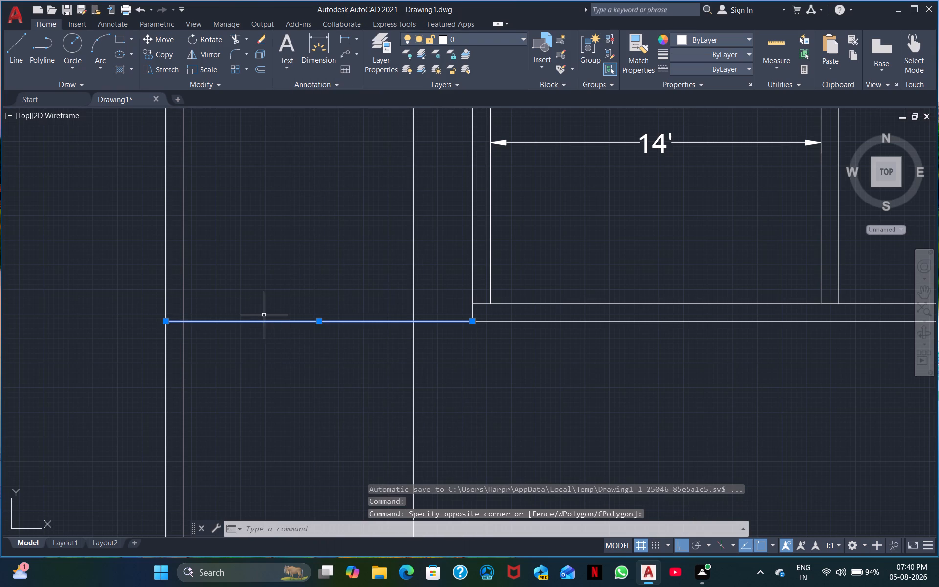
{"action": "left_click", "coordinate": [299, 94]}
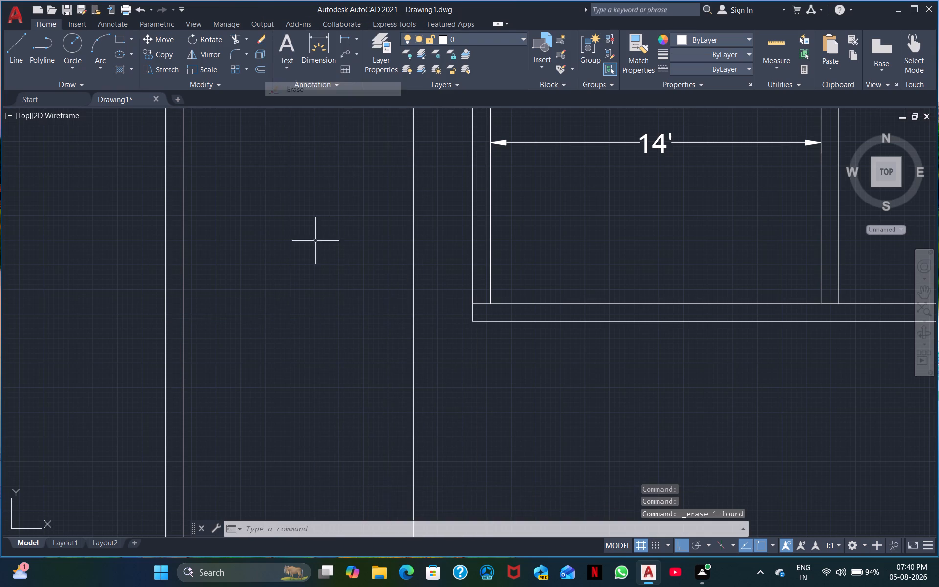
Offset the vertical line near the left outer wall 9" to the right to form the wall's second face.
{"action": "scroll", "coordinate": [316, 293], "scroll_direction": "down", "scroll_amount": 3}
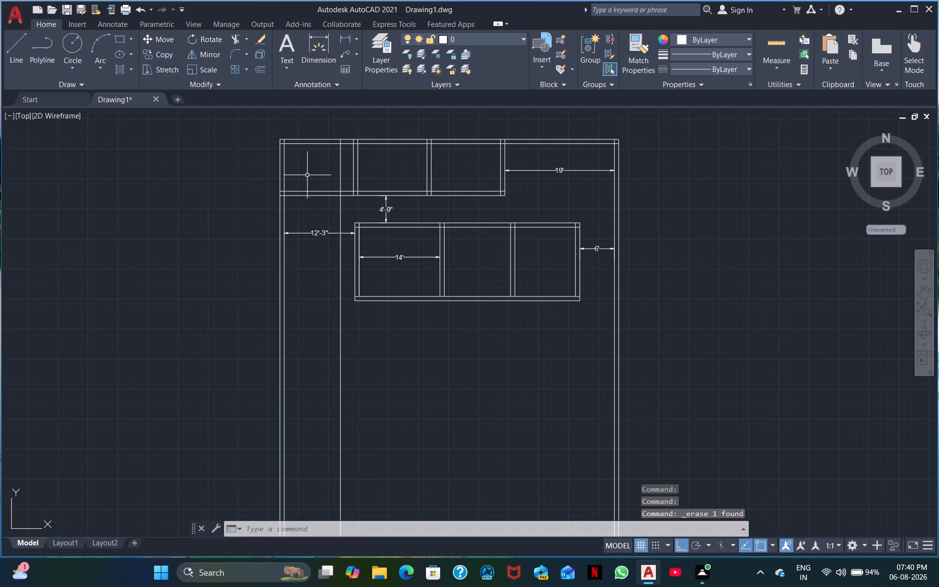
{"action": "scroll", "coordinate": [306, 175], "scroll_direction": "up", "scroll_amount": 2}
{"action": "scroll", "coordinate": [312, 200], "scroll_direction": "down", "scroll_amount": 1}
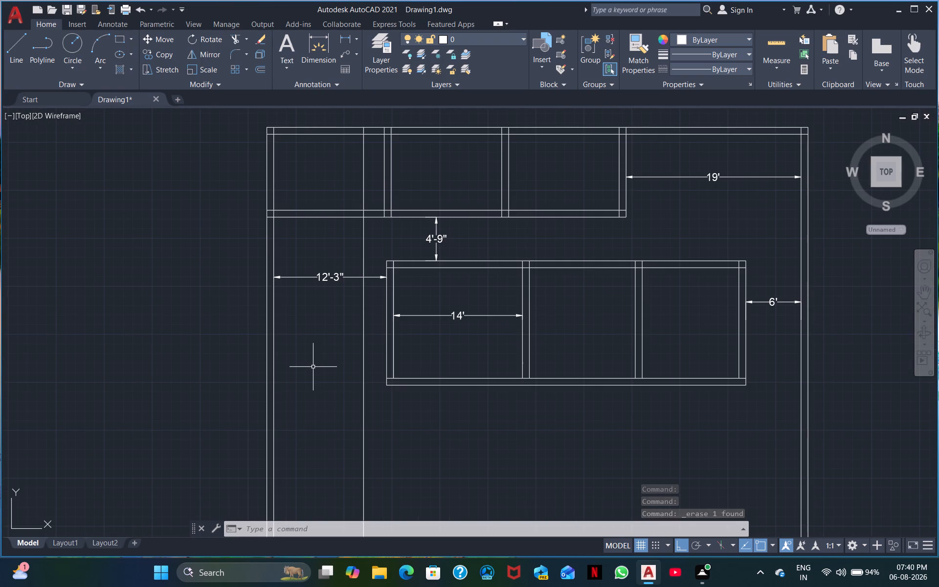
{"action": "key", "text": "o"}
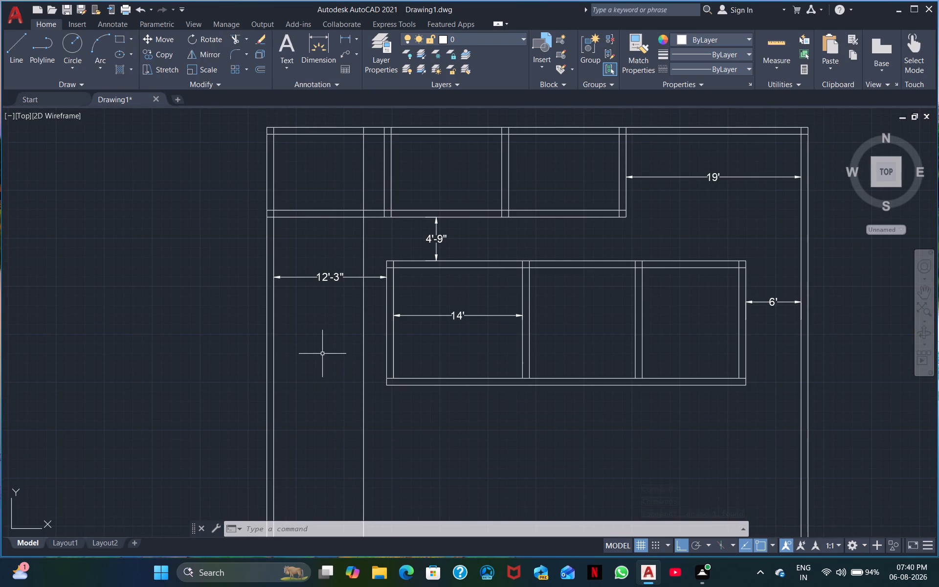
{"action": "key", "text": "space"}
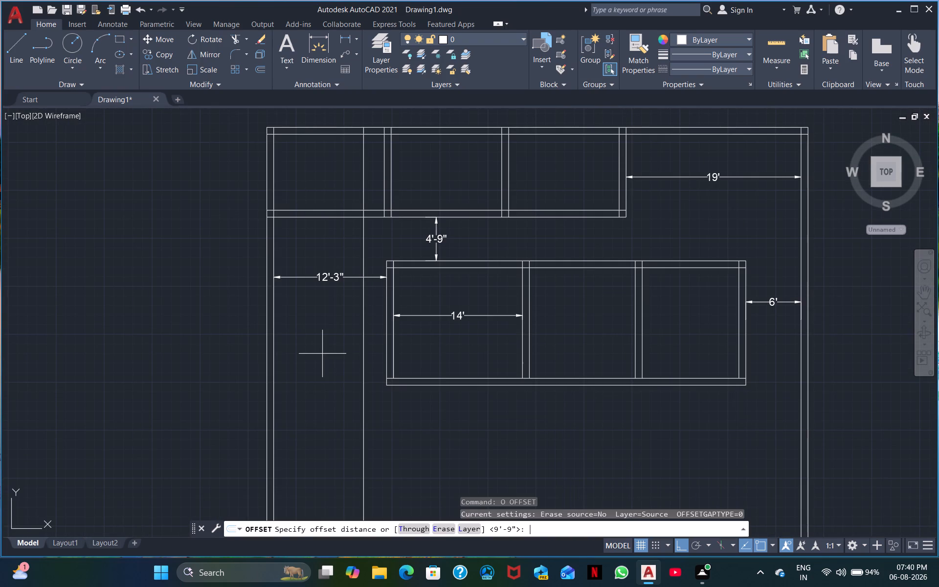
{"action": "type", "text": "9\""}
{"action": "key", "text": "Return"}
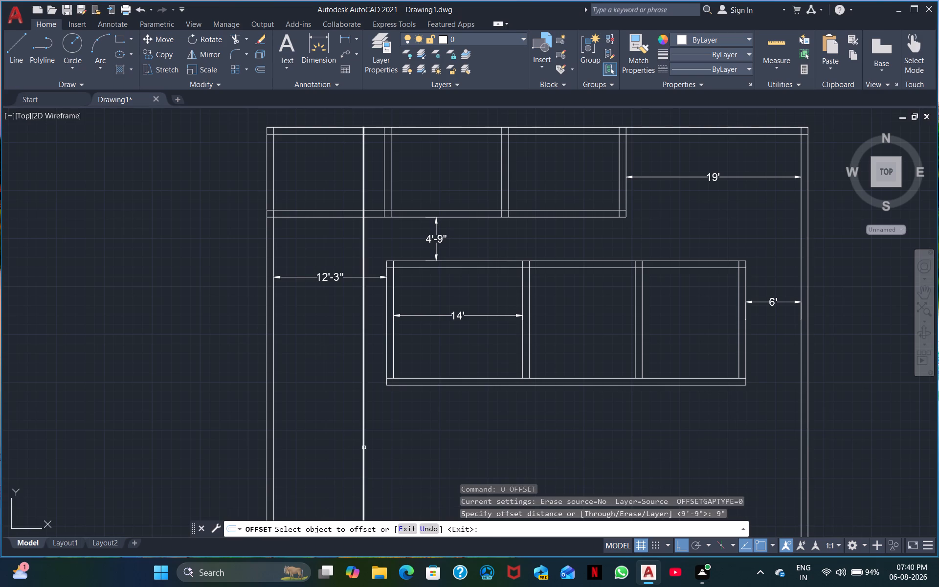
{"action": "left_click", "coordinate": [364, 448]}
{"action": "left_click", "coordinate": [370, 450]}
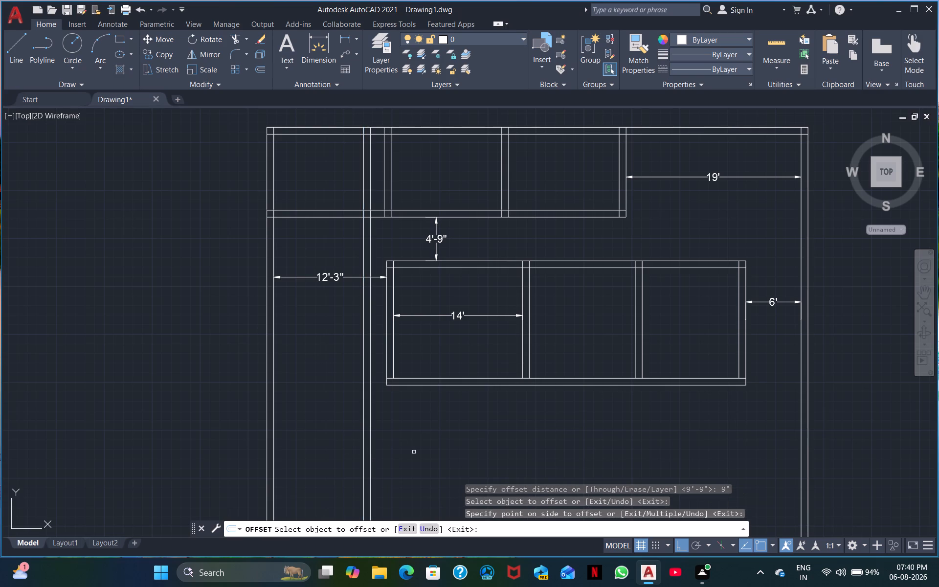
{"action": "key", "text": "Escape"}
Extend both face lines of the middle row's lower wall left to the outer face of the new vertical wall.
{"action": "middle_click_drag", "start_coordinate": [423, 451], "coordinate": [370, 468]}
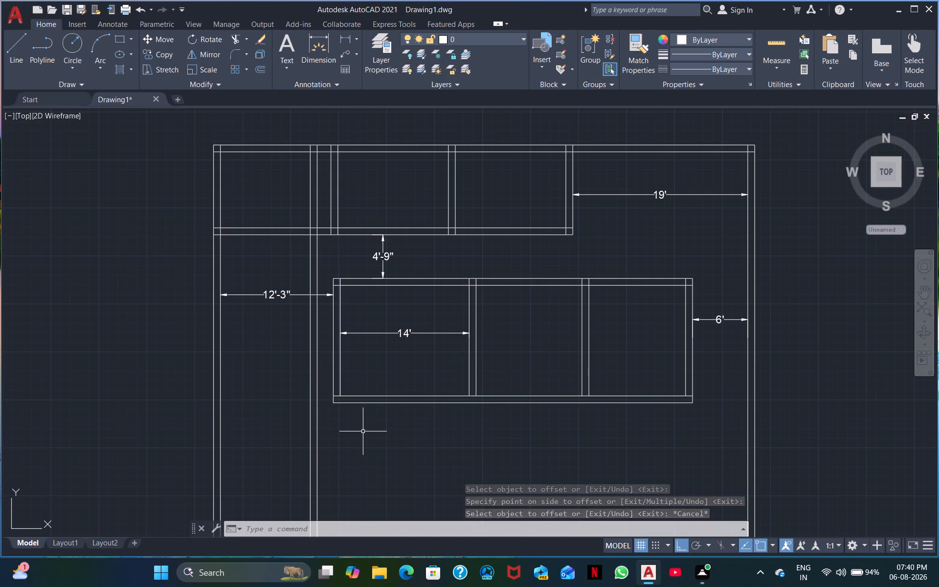
{"action": "scroll", "coordinate": [335, 435], "scroll_direction": "up", "scroll_amount": 1}
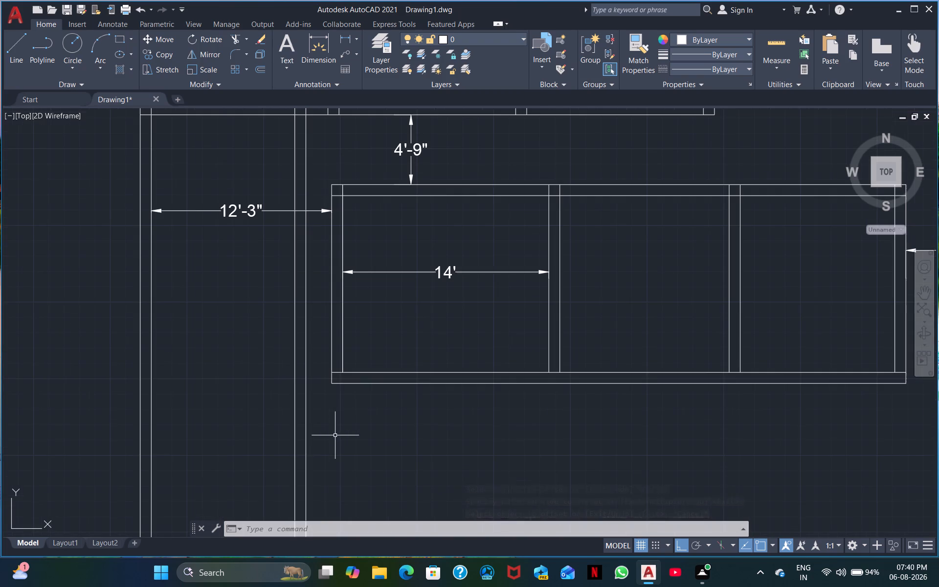
{"action": "scroll", "coordinate": [335, 435], "scroll_direction": "up", "scroll_amount": 2}
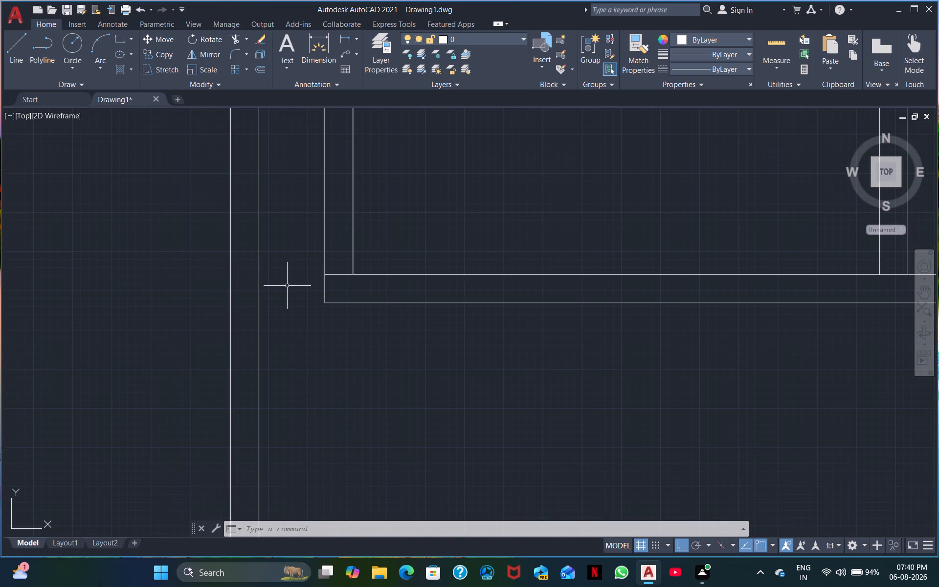
{"action": "key", "text": "Escape"}
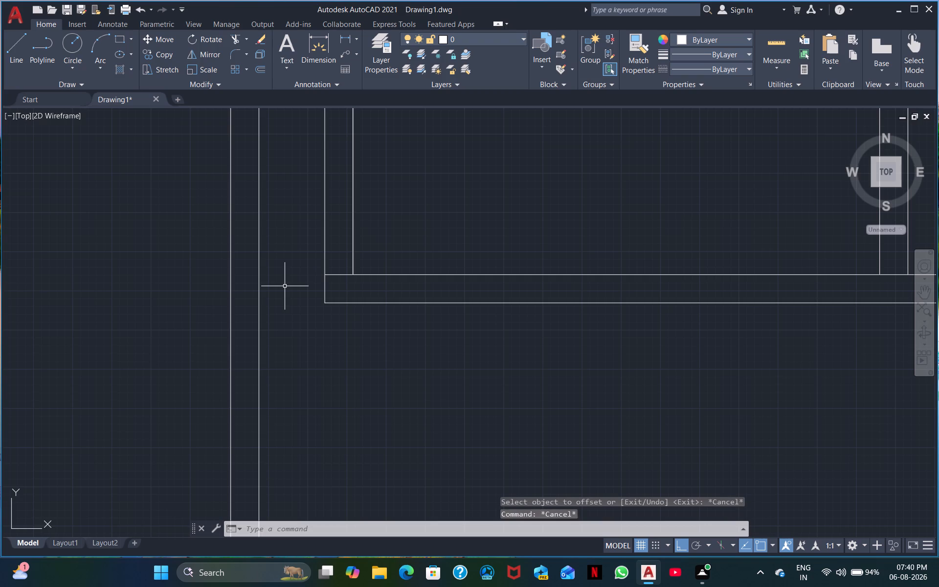
{"action": "key", "text": "e"}
{"action": "key", "text": "x"}
{"action": "key", "text": "space"}
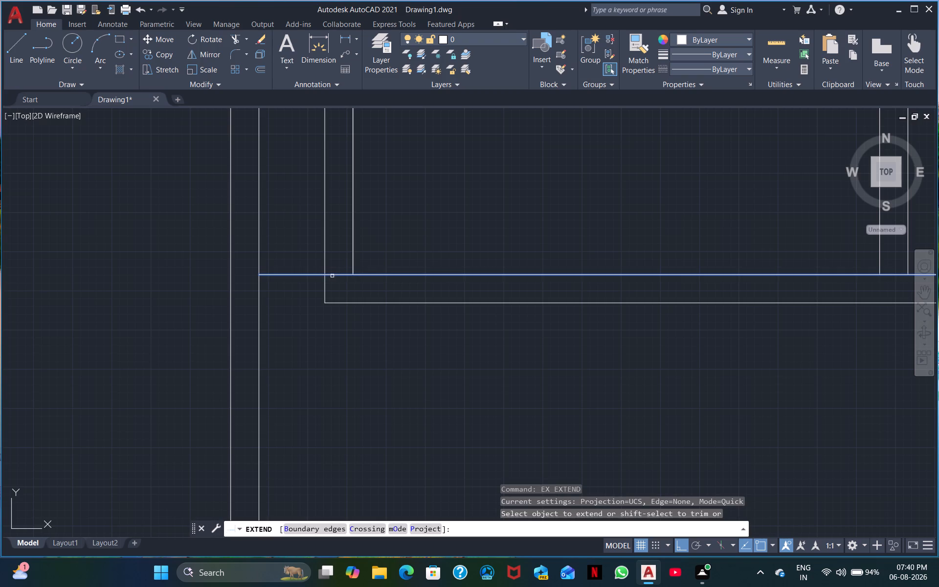
{"action": "left_click", "coordinate": [332, 276]}
{"action": "left_click", "coordinate": [337, 304]}
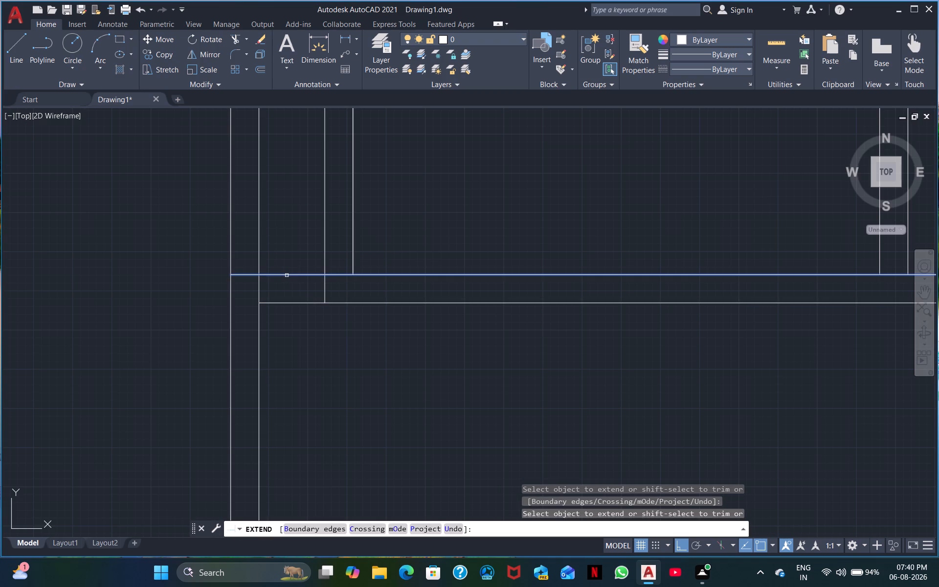
{"action": "left_click", "coordinate": [283, 275]}
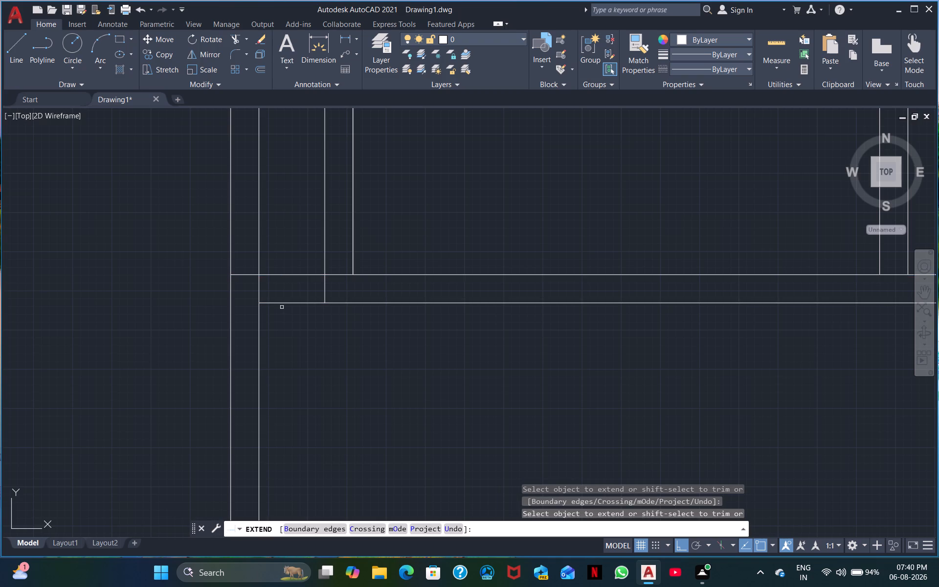
{"action": "left_click", "coordinate": [281, 305]}
{"action": "key", "text": "Escape"}
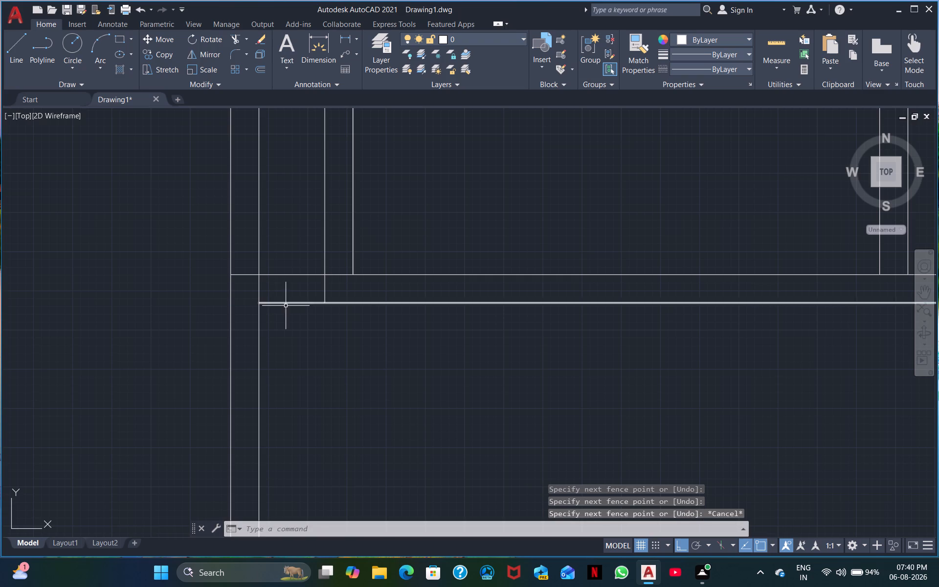
{"action": "key", "text": "space"}
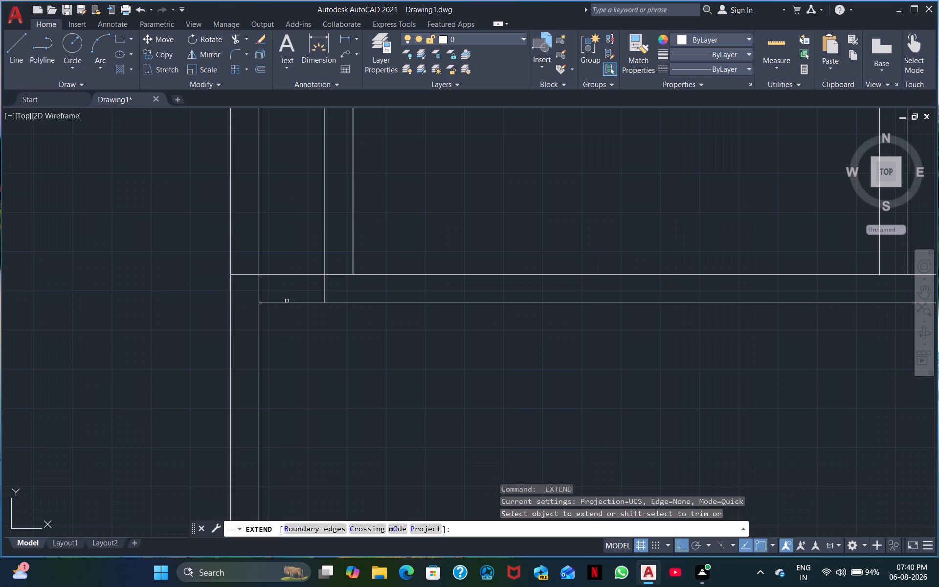
{"action": "left_click", "coordinate": [287, 301]}
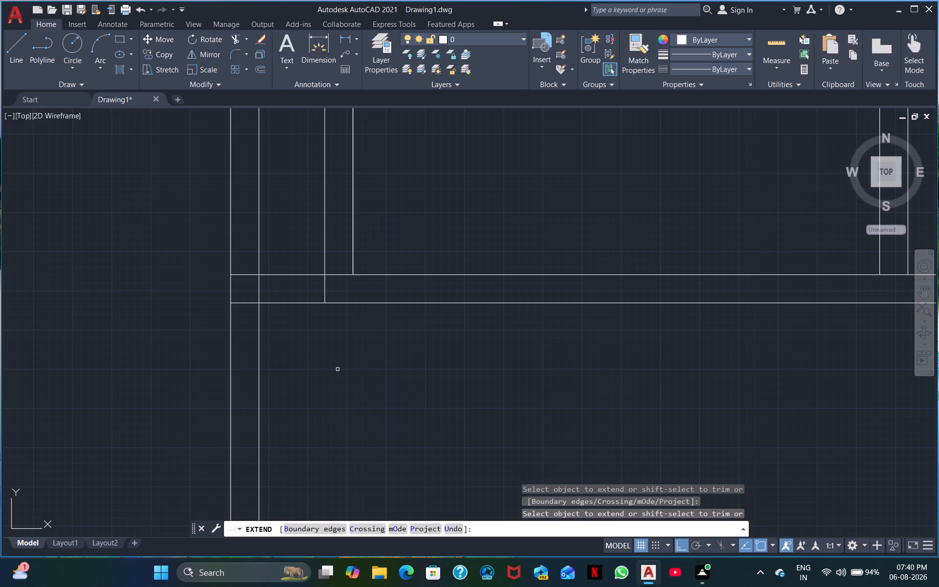
Extend the inner face line of the middle row's left wall down to the lower wall's bottom face.
{"action": "scroll", "coordinate": [339, 436], "scroll_direction": "down", "scroll_amount": 1}
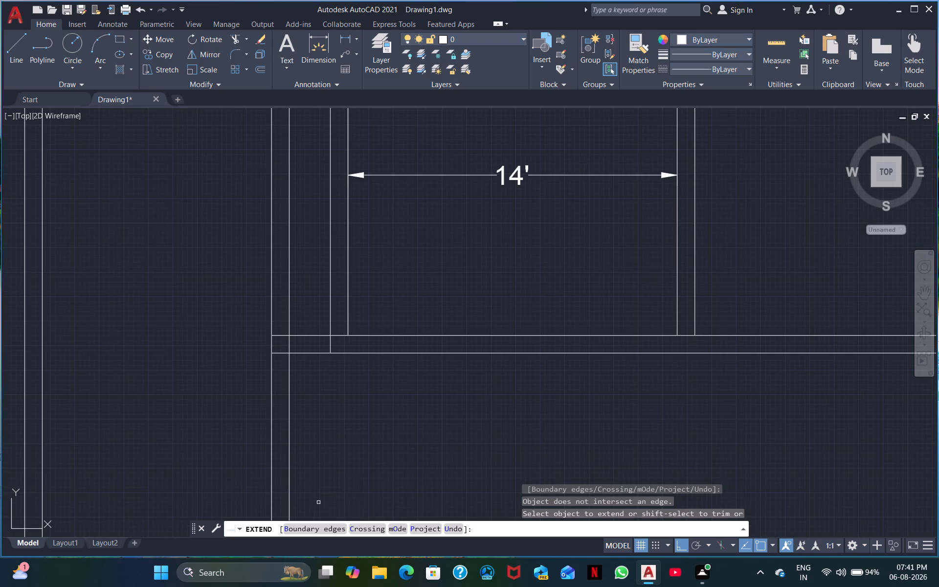
{"action": "left_click", "coordinate": [349, 327]}
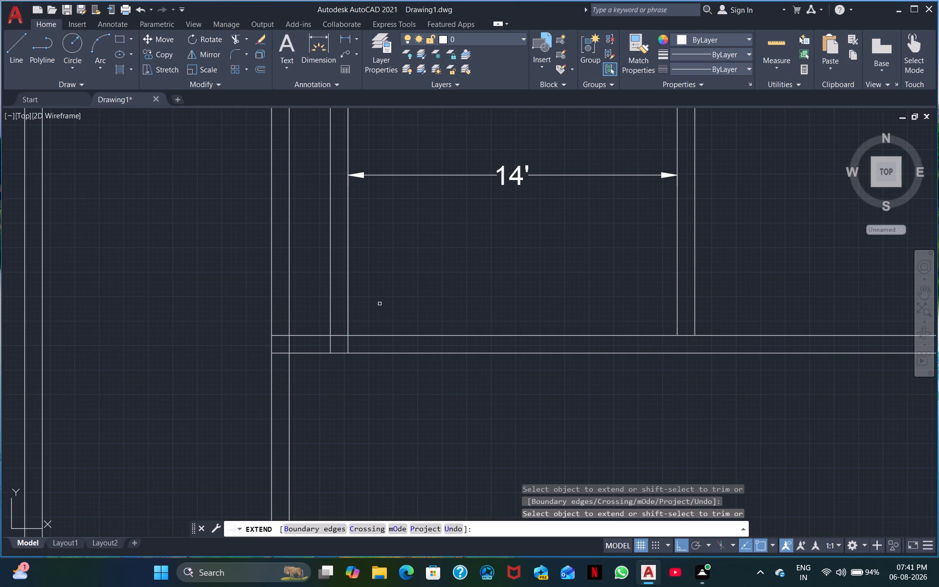
{"action": "middle_click", "coordinate": [380, 392]}
{"action": "middle_click_drag", "start_coordinate": [377, 389], "coordinate": [270, 345]}
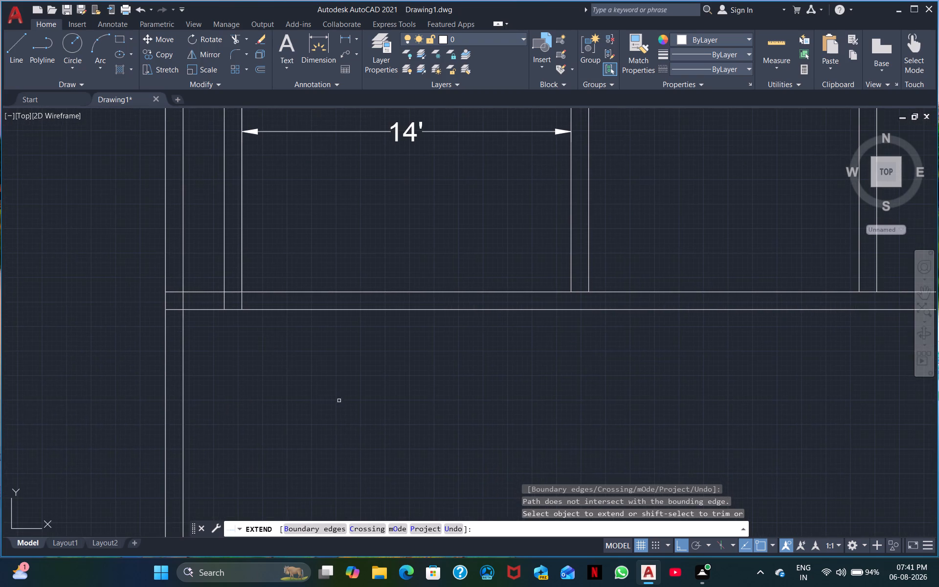
{"action": "middle_click_drag", "start_coordinate": [301, 381], "coordinate": [313, 427]}
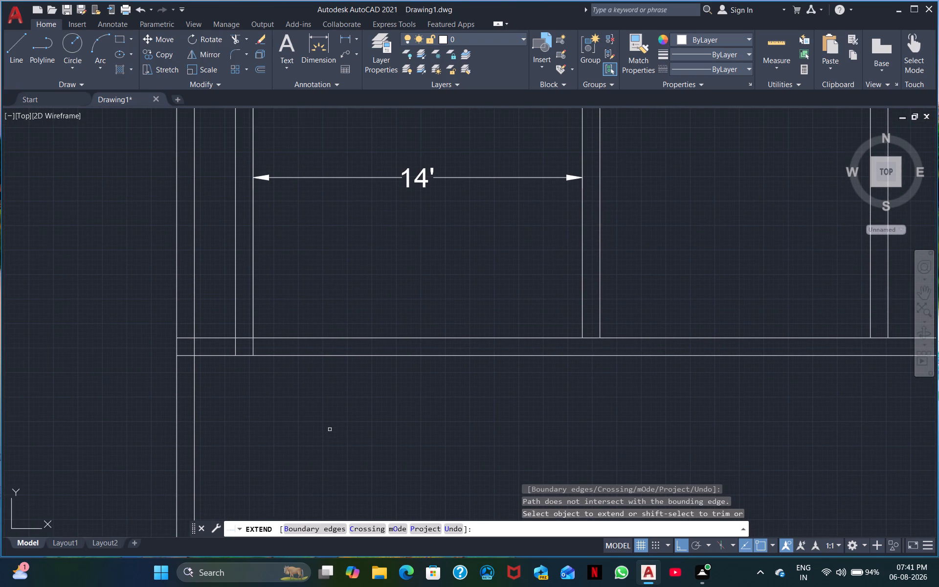
{"action": "middle_click_drag", "start_coordinate": [315, 431], "coordinate": [314, 454]}
{"action": "scroll", "coordinate": [314, 454], "scroll_direction": "down", "scroll_amount": 1}
{"action": "middle_click_drag", "start_coordinate": [307, 450], "coordinate": [347, 431]}
{"action": "key", "text": "Escape"}
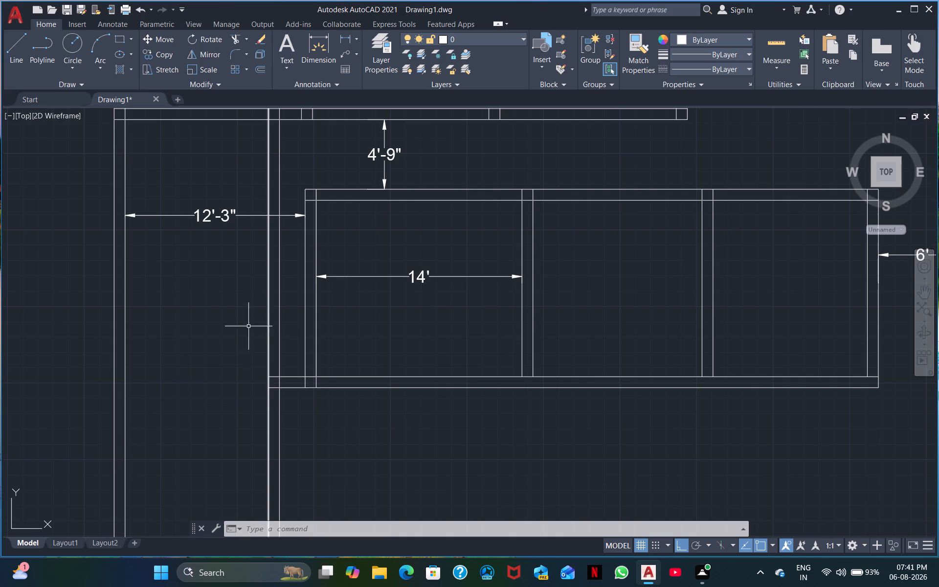
Trim away both face lines of the new vertical wall above the middle row's lower wall, including inside the top row.
{"action": "left_click", "coordinate": [233, 39]}
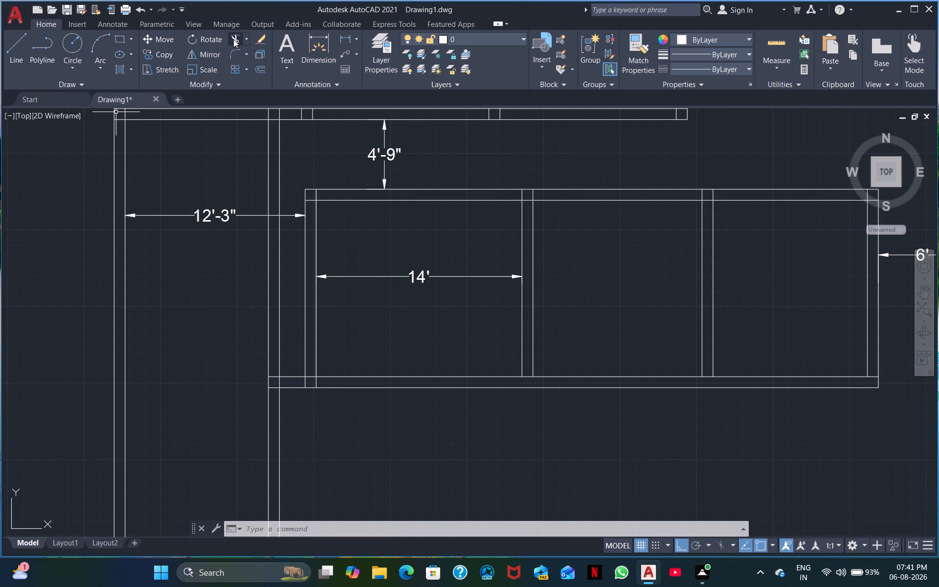
{"action": "left_click_drag", "start_coordinate": [289, 311], "coordinate": [237, 301]}
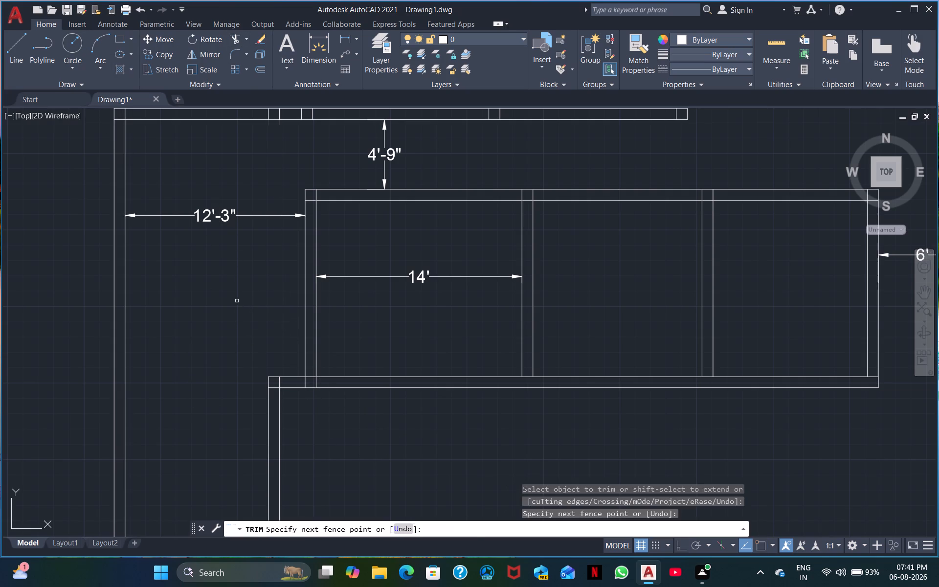
{"action": "middle_click_drag", "start_coordinate": [228, 300], "coordinate": [202, 404]}
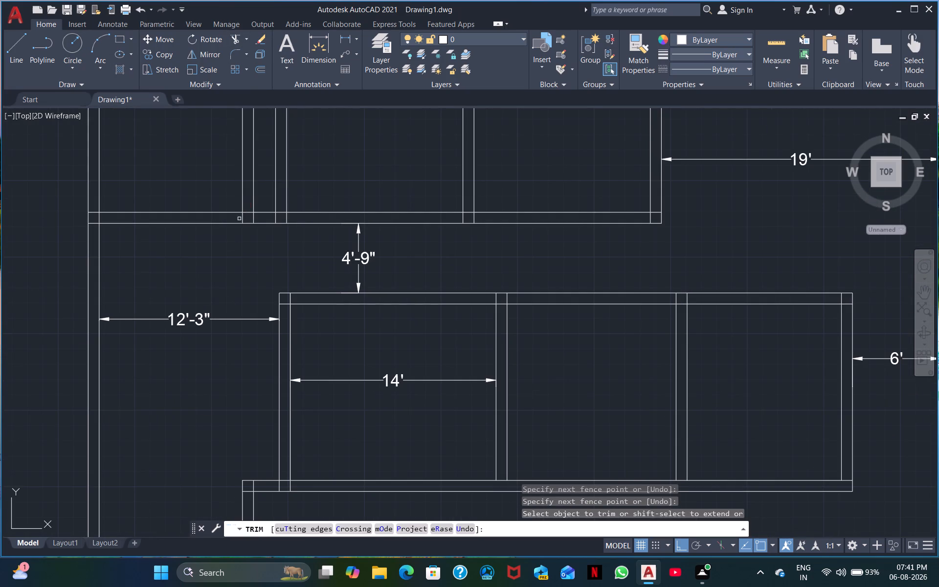
{"action": "left_click", "coordinate": [241, 220]}
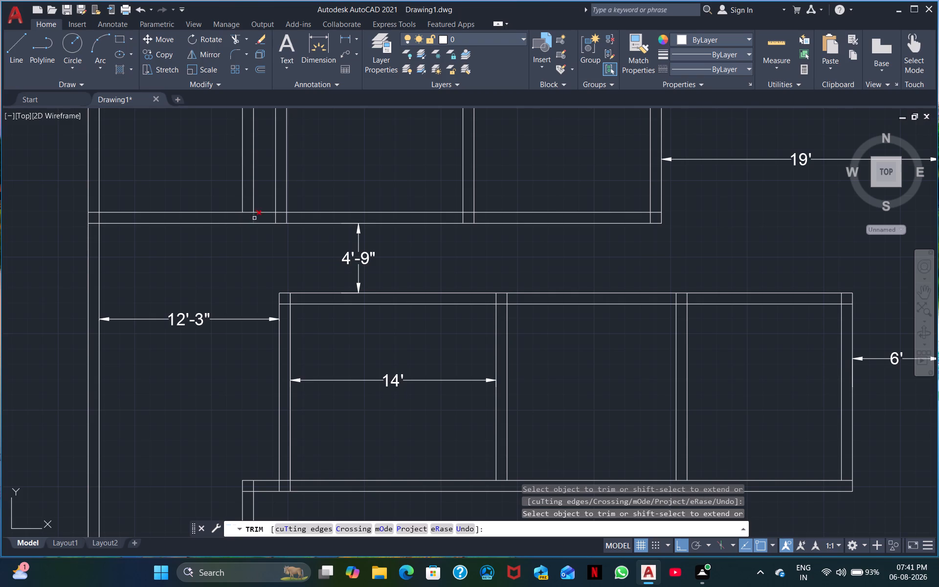
{"action": "left_click", "coordinate": [254, 218]}
{"action": "left_click_drag", "start_coordinate": [261, 187], "coordinate": [230, 185]}
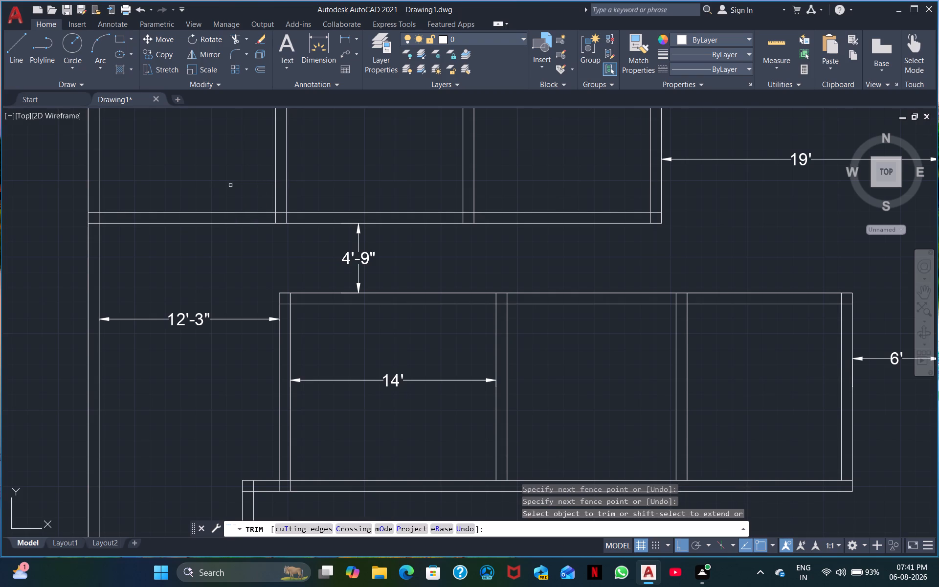
Trim the top face line of the middle row's lower wall where the two partitions, right wall and left wall meet it.
{"action": "scroll", "coordinate": [230, 185], "scroll_direction": "down", "scroll_amount": 2}
{"action": "middle_click_drag", "start_coordinate": [230, 185], "coordinate": [228, 191]}
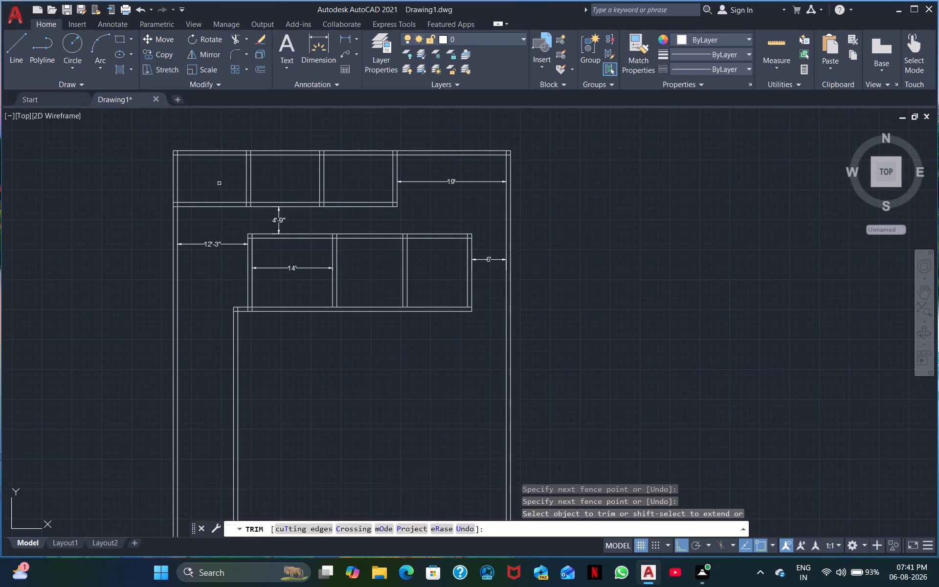
{"action": "middle_click_drag", "start_coordinate": [219, 183], "coordinate": [178, 162]}
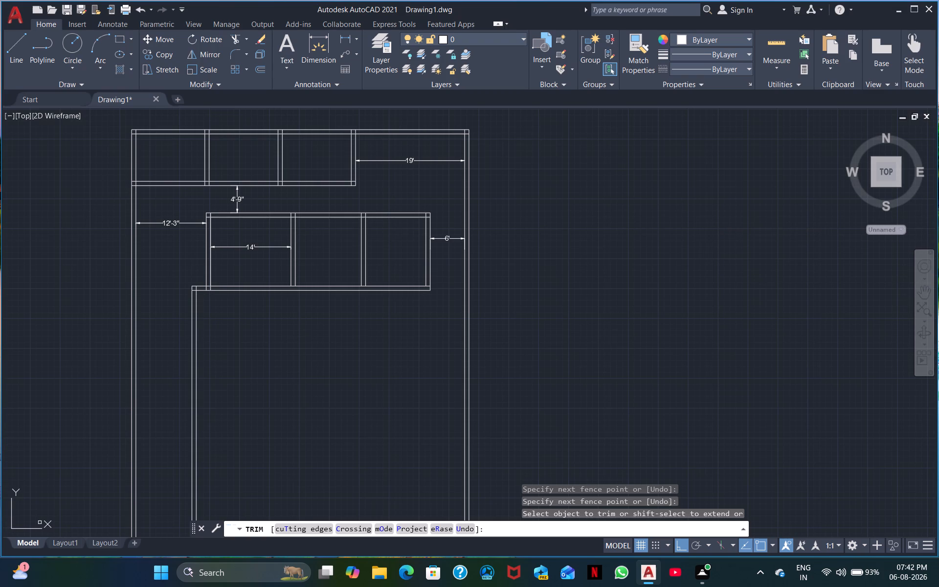
{"action": "scroll", "coordinate": [40, 522], "scroll_direction": "up", "scroll_amount": 2, "text": "ctrl"}
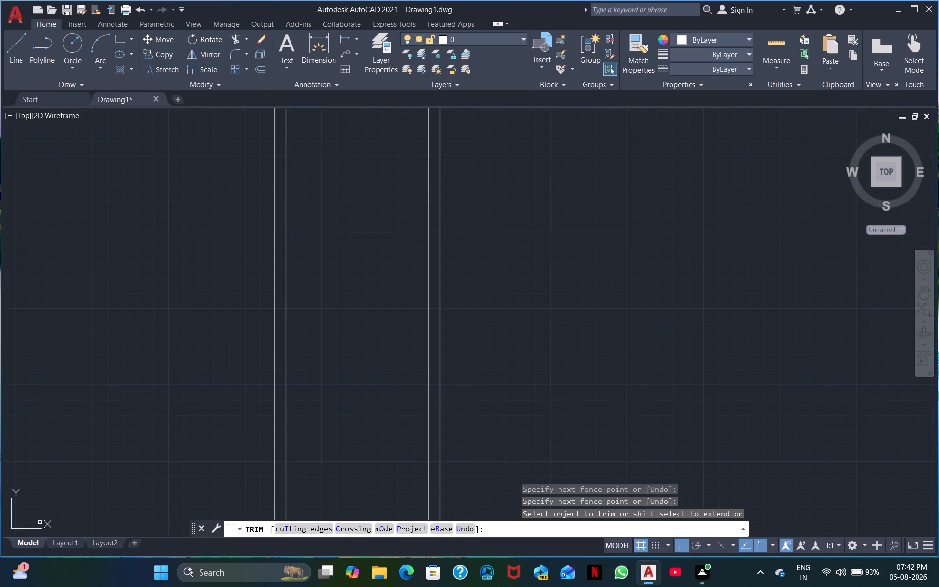
{"action": "scroll", "coordinate": [40, 522], "scroll_direction": "down", "scroll_amount": 4, "text": "ctrl"}
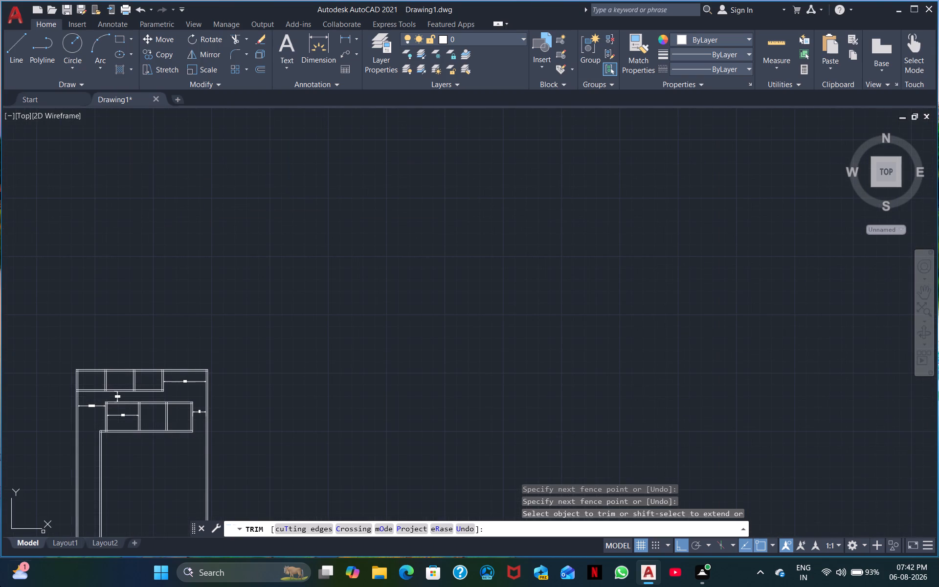
{"action": "scroll", "coordinate": [287, 338], "scroll_direction": "up", "scroll_amount": 2}
{"action": "middle_click_drag", "start_coordinate": [245, 423], "coordinate": [472, 242]}
{"action": "middle_click_drag", "start_coordinate": [352, 396], "coordinate": [359, 385]}
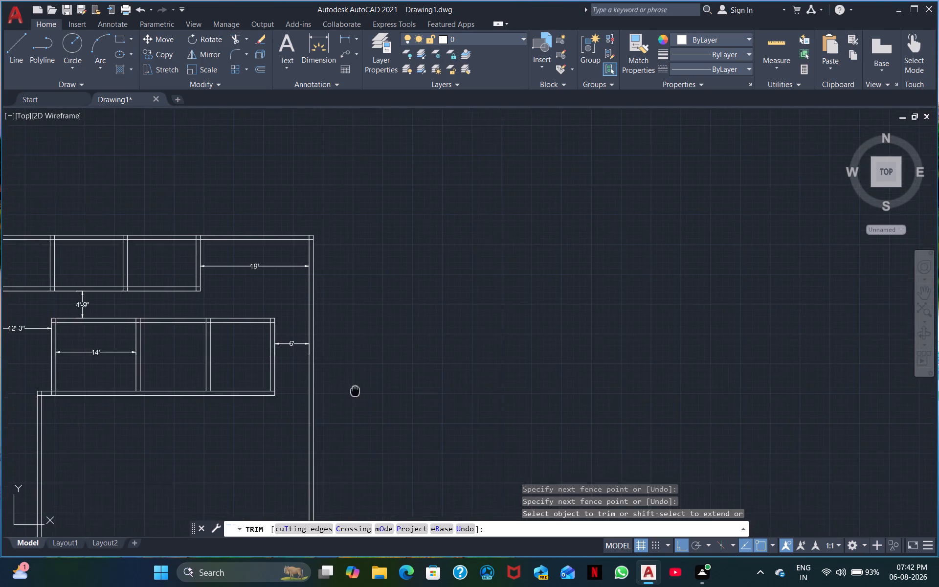
{"action": "middle_click_drag", "start_coordinate": [359, 385], "coordinate": [518, 230]}
{"action": "scroll", "coordinate": [506, 321], "scroll_direction": "up", "scroll_amount": 1}
{"action": "middle_click_drag", "start_coordinate": [235, 359], "coordinate": [449, 310]}
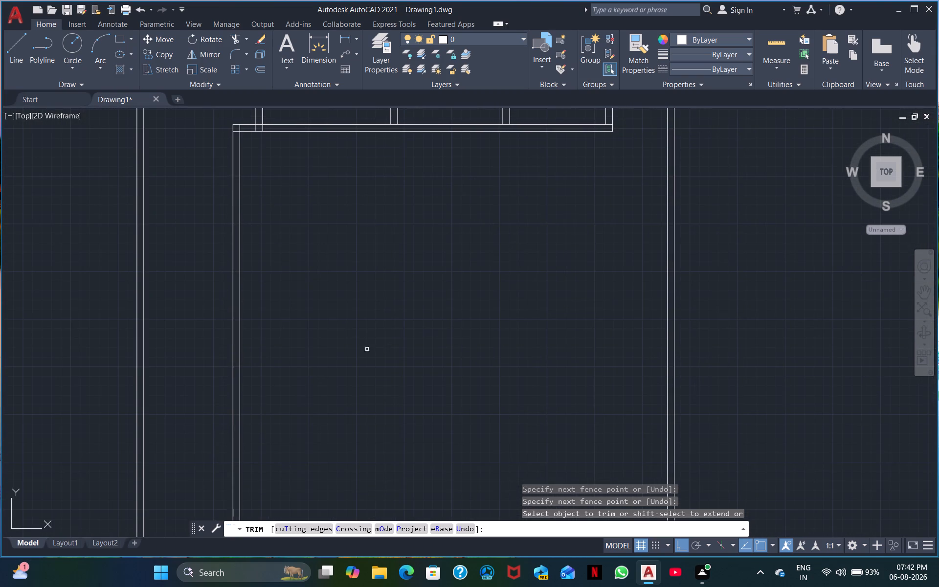
{"action": "middle_click_drag", "start_coordinate": [354, 339], "coordinate": [370, 400]}
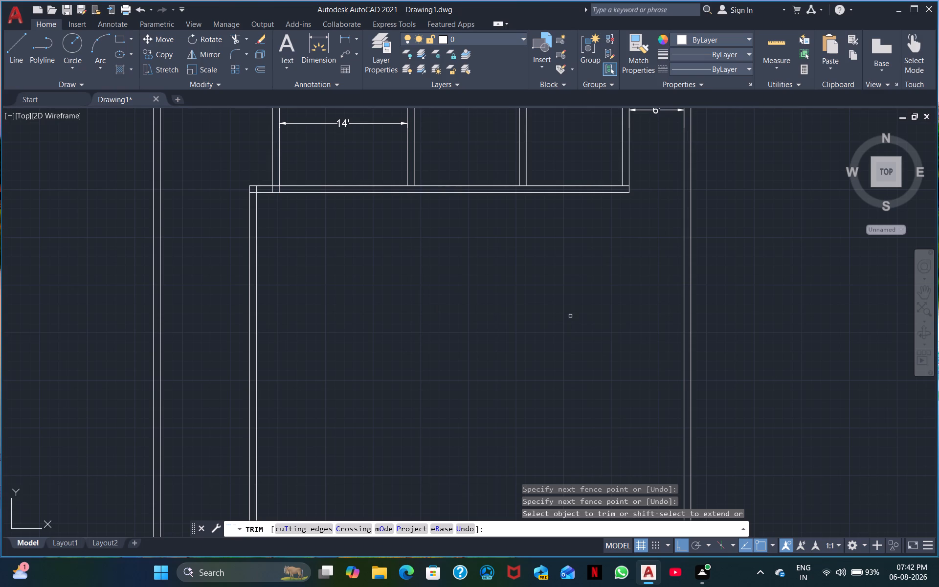
{"action": "left_click", "coordinate": [412, 186]}
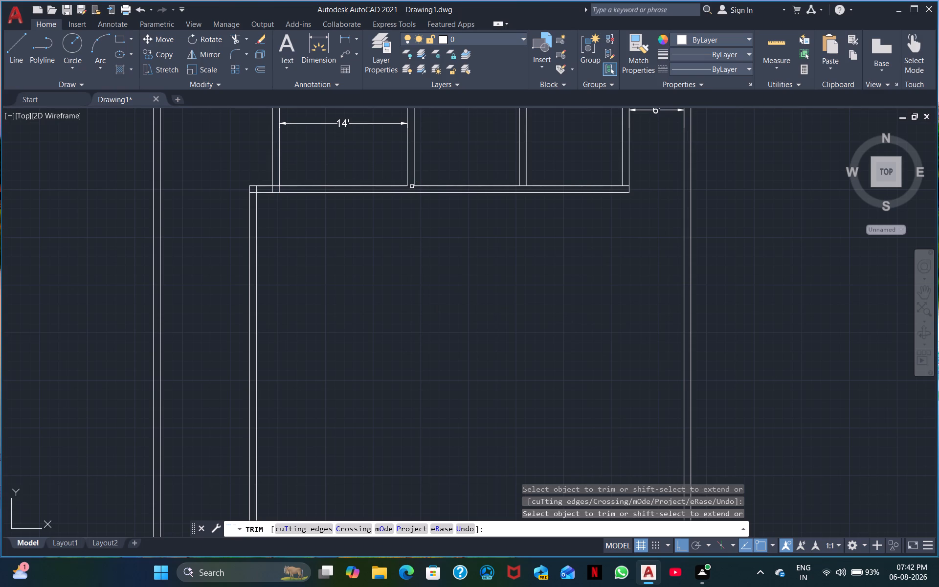
{"action": "left_click", "coordinate": [524, 186]}
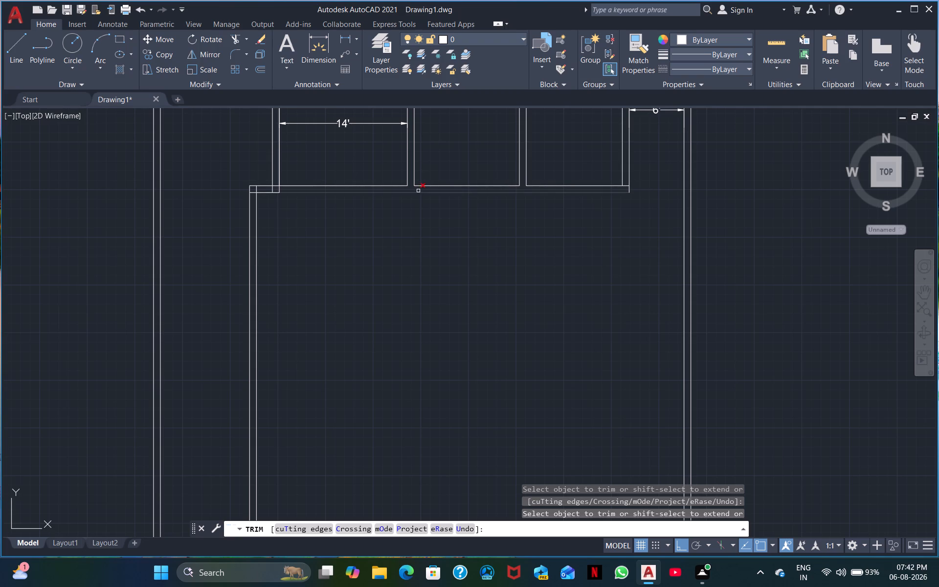
{"action": "left_click", "coordinate": [626, 185]}
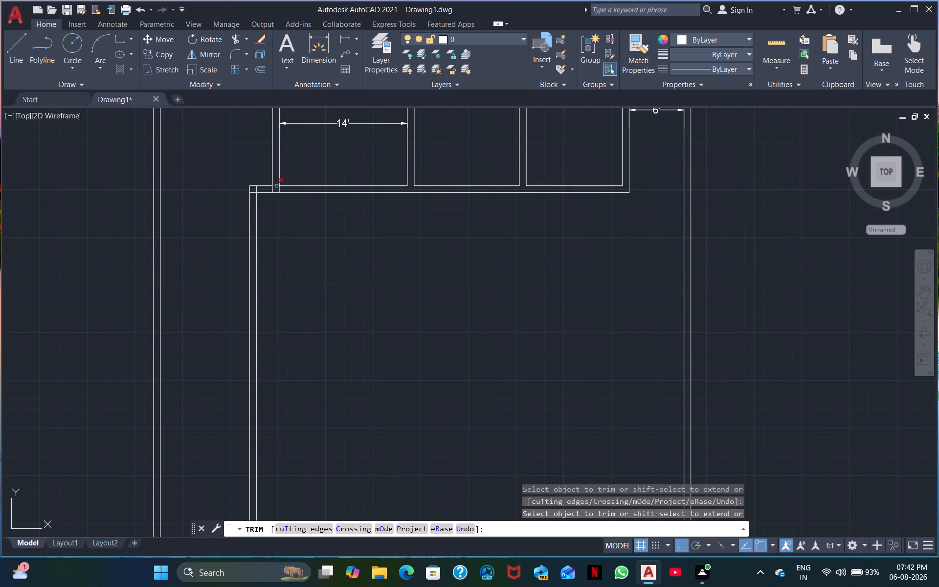
{"action": "left_click", "coordinate": [276, 186]}
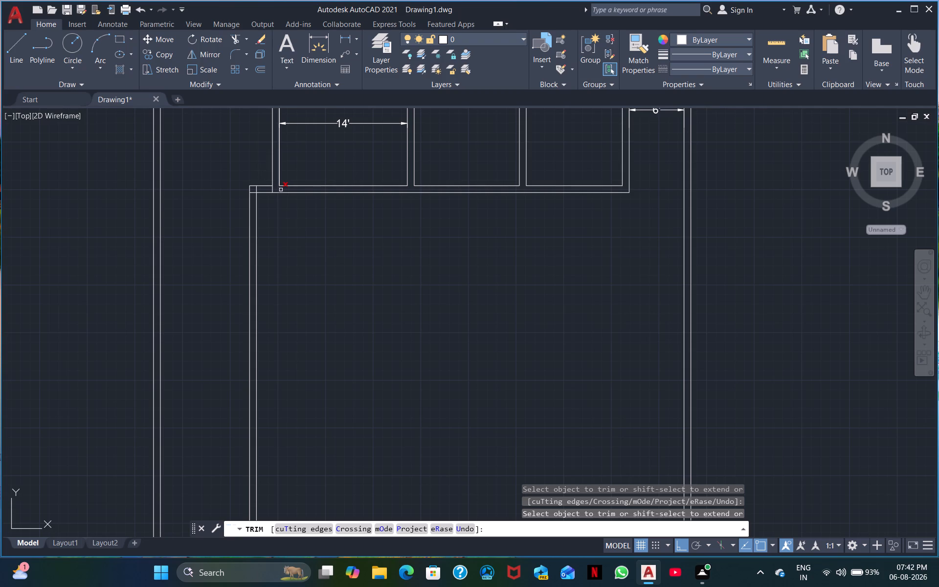
Trim off the two face-line stubs of the middle row's left wall inside the thickness of the lower wall.
{"action": "left_click", "coordinate": [281, 190]}
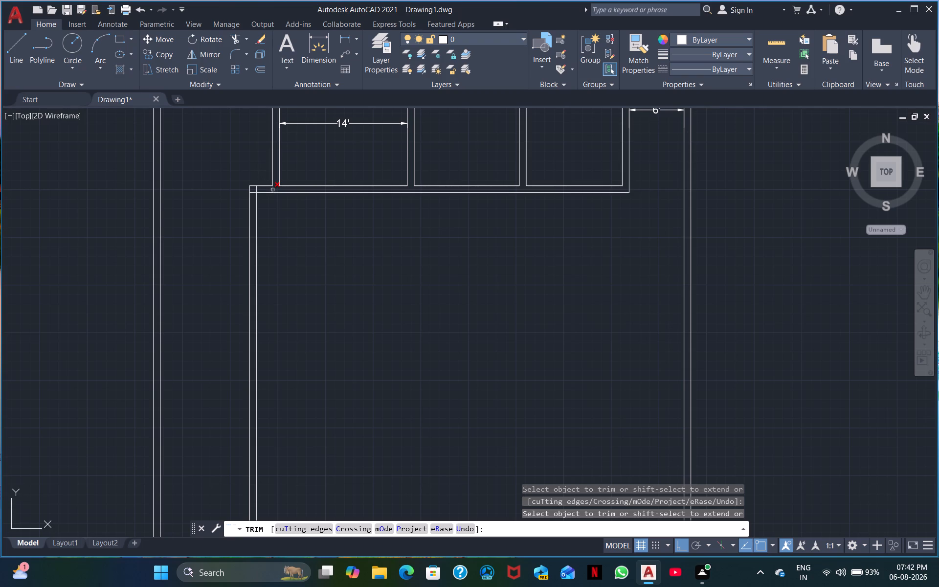
{"action": "left_click", "coordinate": [272, 190]}
{"action": "key", "text": "Escape"}
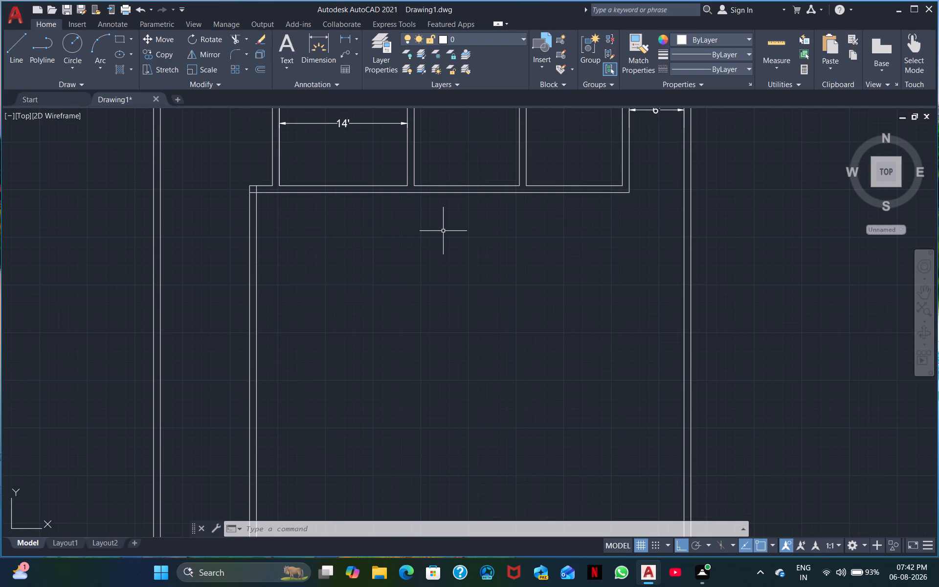
Offset the inner face line of the lower row's left wall 12'3" to the right.
{"action": "type", "text": "O"}
{"action": "key", "text": "space"}
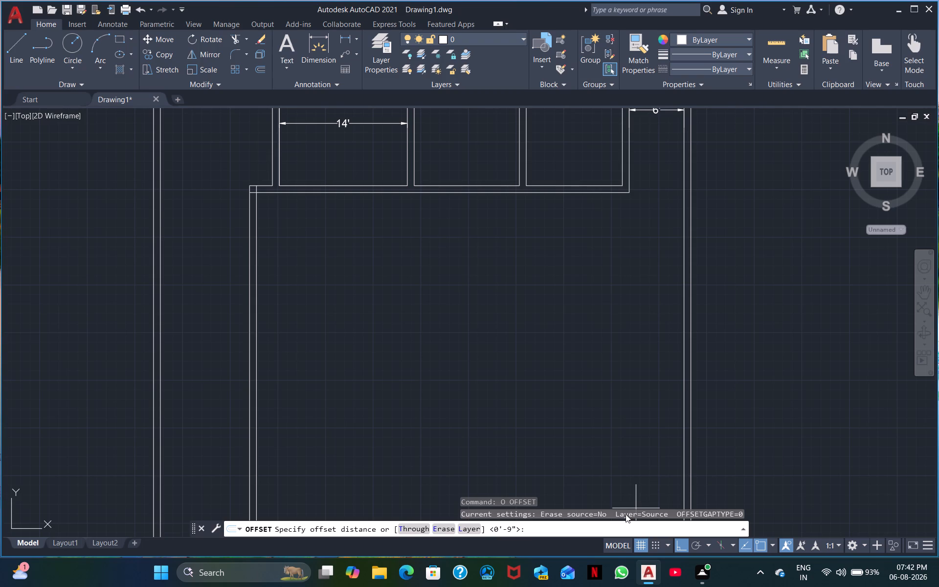
{"action": "type", "text": "12'"}
{"action": "key", "text": "3"}
{"action": "key", "text": "shift+quotedbl"}
{"action": "key", "text": "Return"}
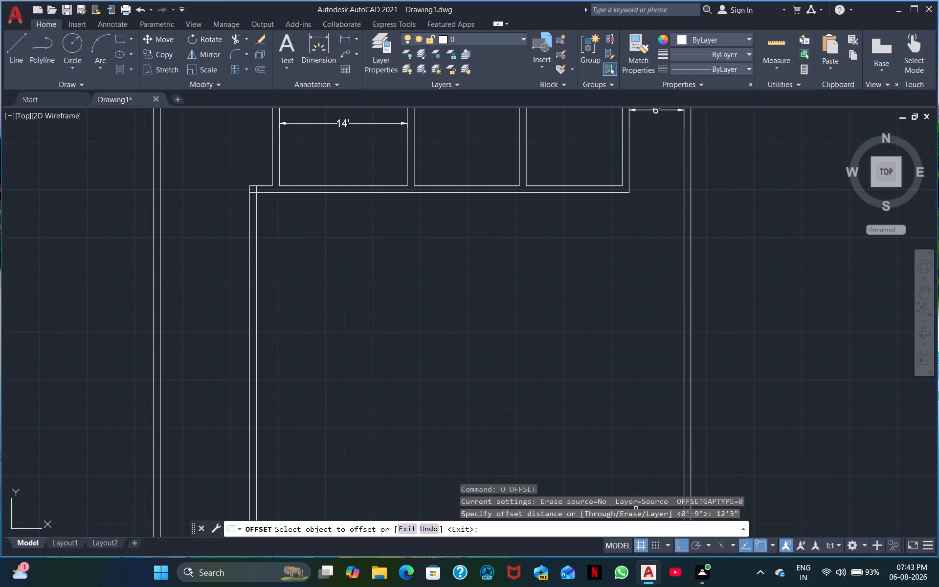
{"action": "left_click", "coordinate": [255, 290]}
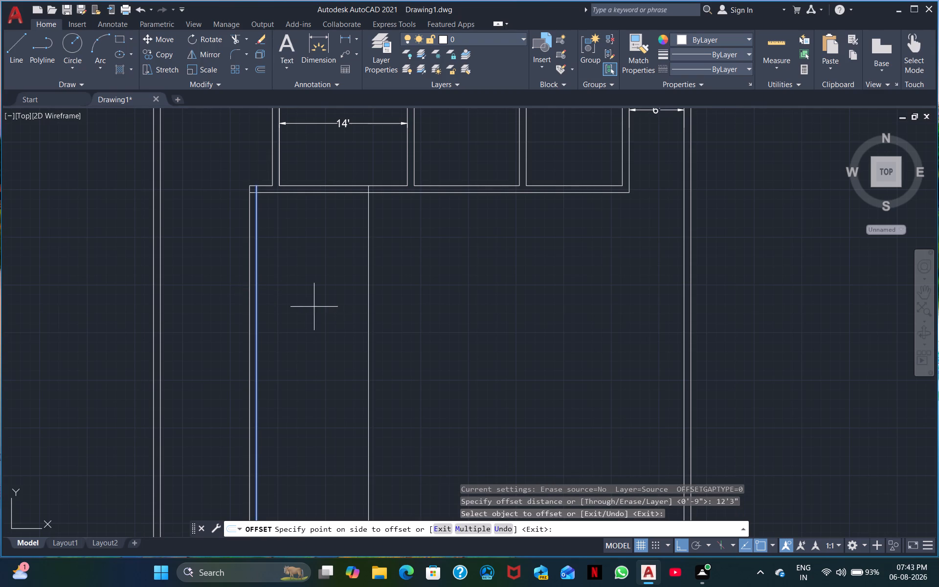
{"action": "left_click", "coordinate": [328, 307]}
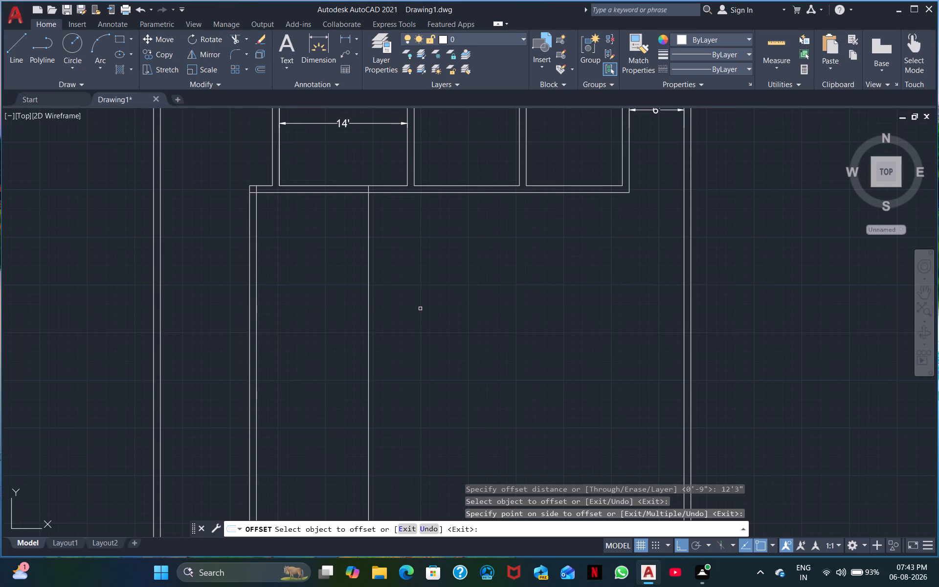
{"action": "key", "text": "space"}
Offset the new vertical line 9" to the right to form the second face of the lower row's first partition.
{"action": "key", "text": "space"}
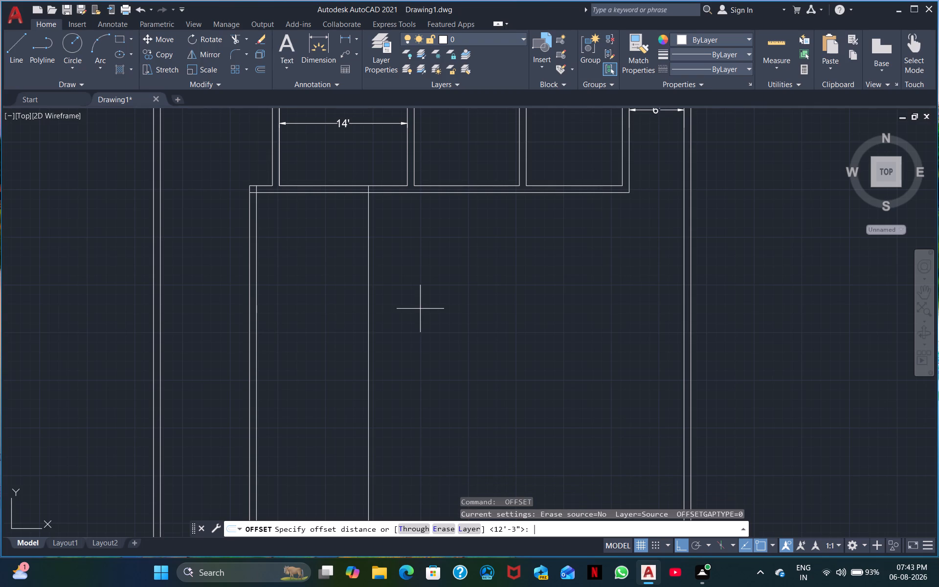
{"action": "type", "text": "9\""}
{"action": "key", "text": "Return"}
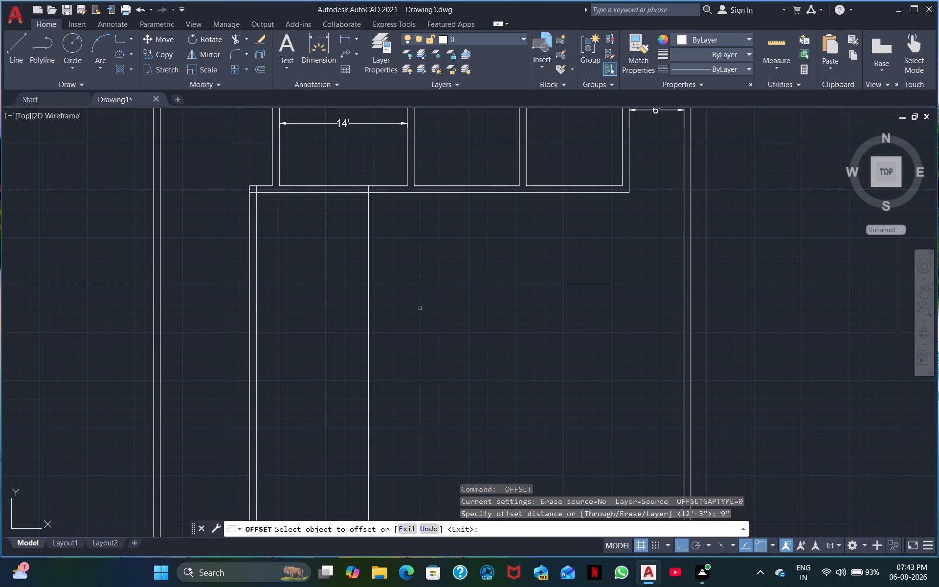
{"action": "left_click", "coordinate": [370, 336]}
{"action": "left_click", "coordinate": [380, 339]}
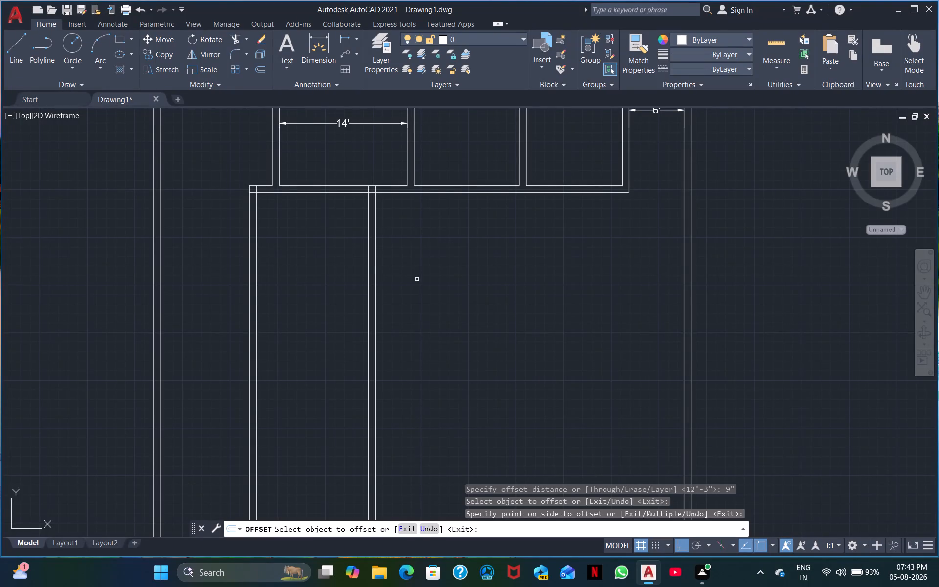
{"action": "middle_click_drag", "start_coordinate": [419, 282], "coordinate": [409, 360]}
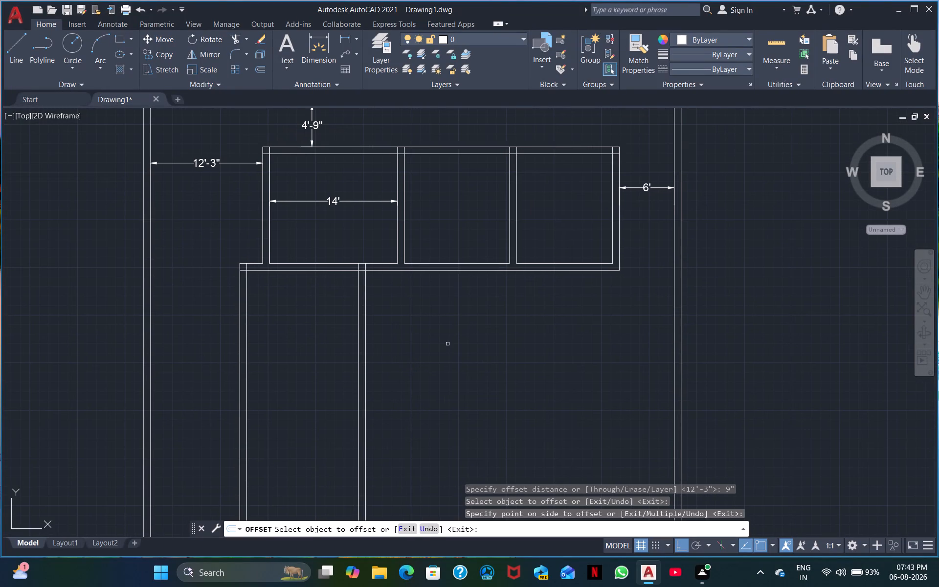
{"action": "key", "text": "space"}
Offset the right face line of the lower row's first partition 15'9" to the right.
{"action": "key", "text": "space"}
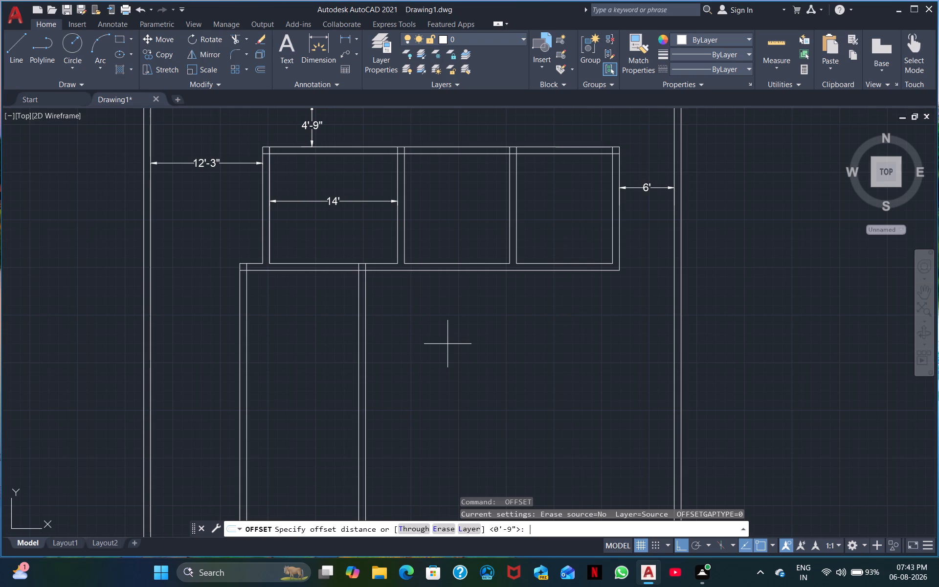
{"action": "type", "text": "15"}
{"action": "key", "text": "shift+quotedbl"}
{"action": "key", "text": "BackSpace"}
{"action": "key", "text": "apostrophe"}
{"action": "type", "text": "9\""}
{"action": "key", "text": "Return"}
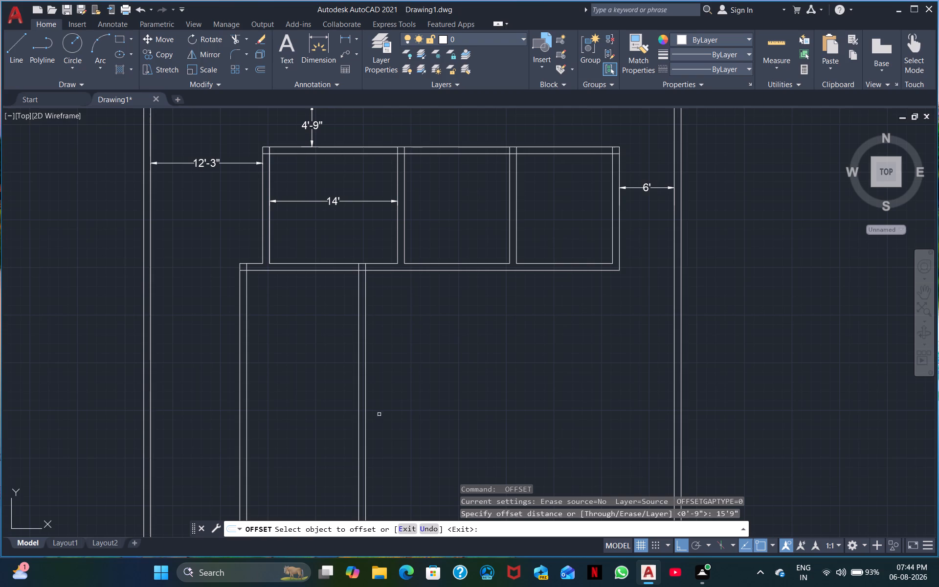
{"action": "left_click", "coordinate": [365, 422]}
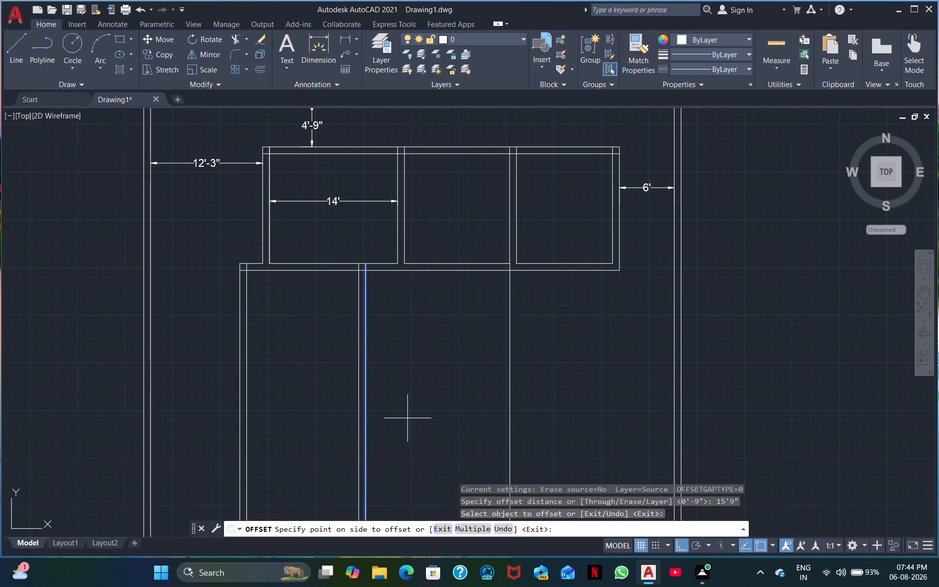
{"action": "left_click", "coordinate": [408, 418]}
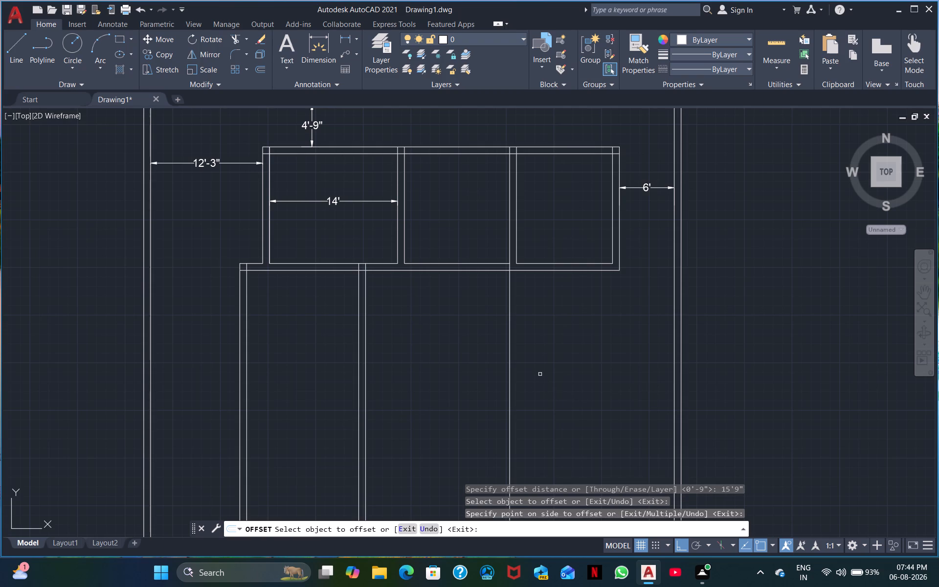
{"action": "key", "text": "space"}
Offset the newest vertical line 9" to the right to form the second face of the lower row's second partition.
{"action": "key", "text": "space"}
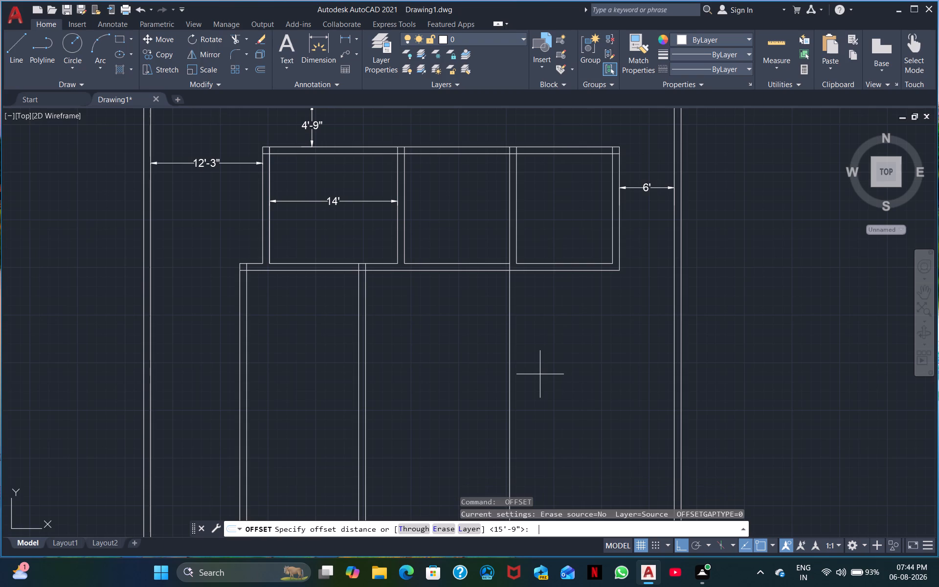
{"action": "key", "text": "9"}
{"action": "key", "text": "shift+quotedbl"}
{"action": "key", "text": "Return"}
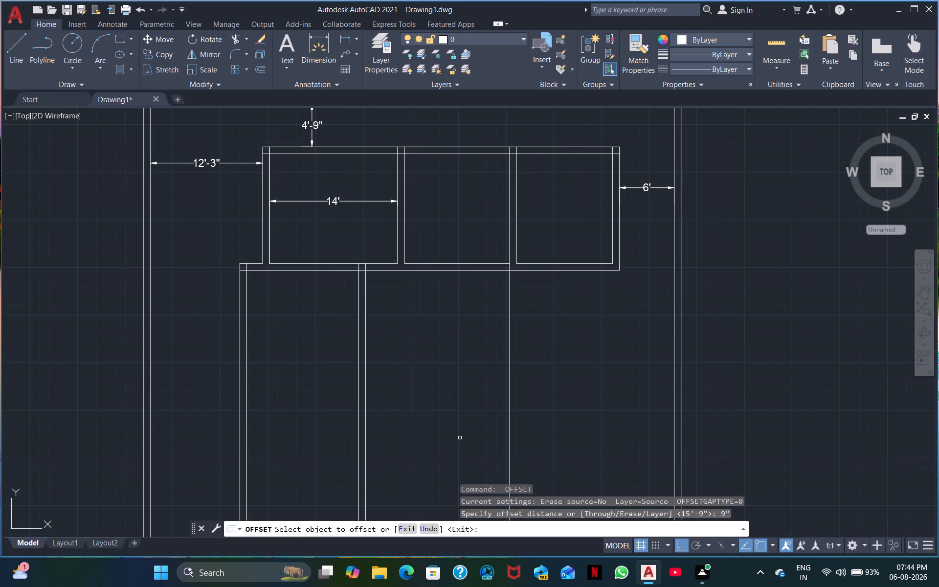
{"action": "left_click", "coordinate": [511, 420]}
{"action": "left_click", "coordinate": [533, 421]}
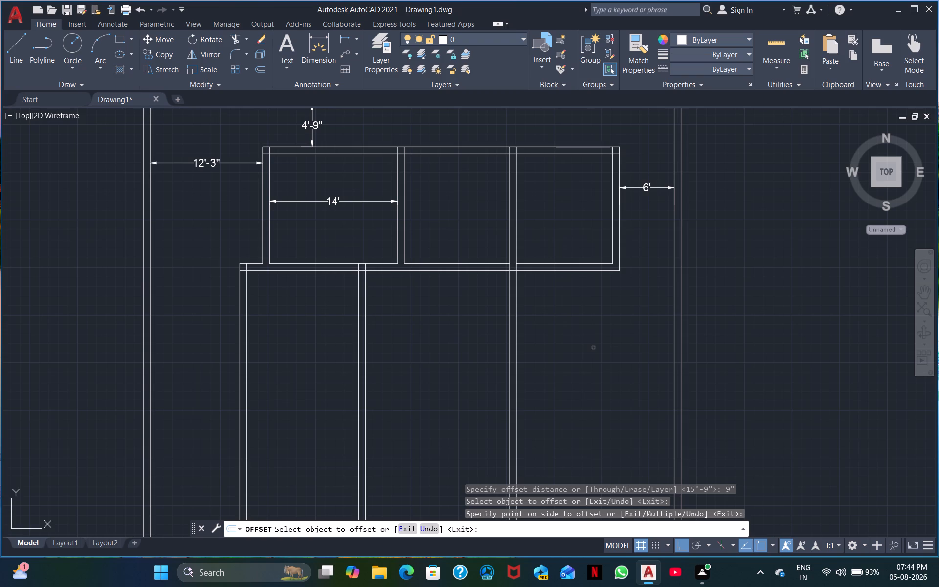
{"action": "key", "text": "space"}
Offset the right face line of the lower row's second partition 13' to the right.
{"action": "key", "text": "space"}
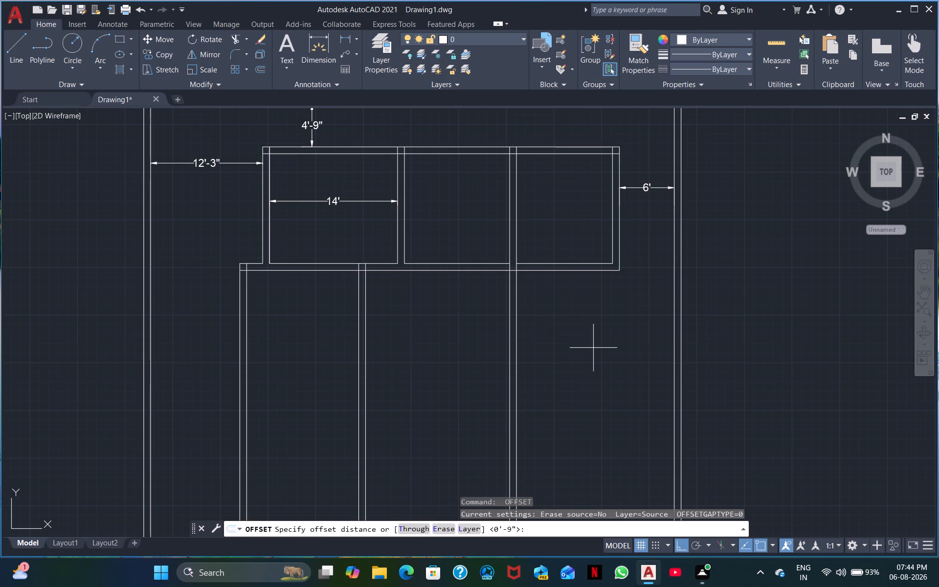
{"action": "type", "text": "13'"}
{"action": "key", "text": "Return"}
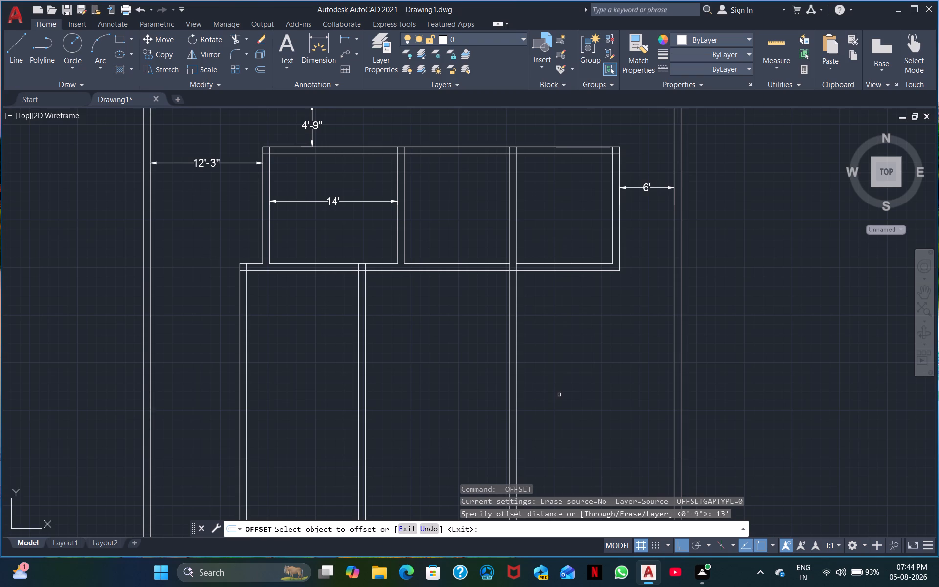
{"action": "left_click", "coordinate": [518, 396]}
{"action": "left_click", "coordinate": [532, 392]}
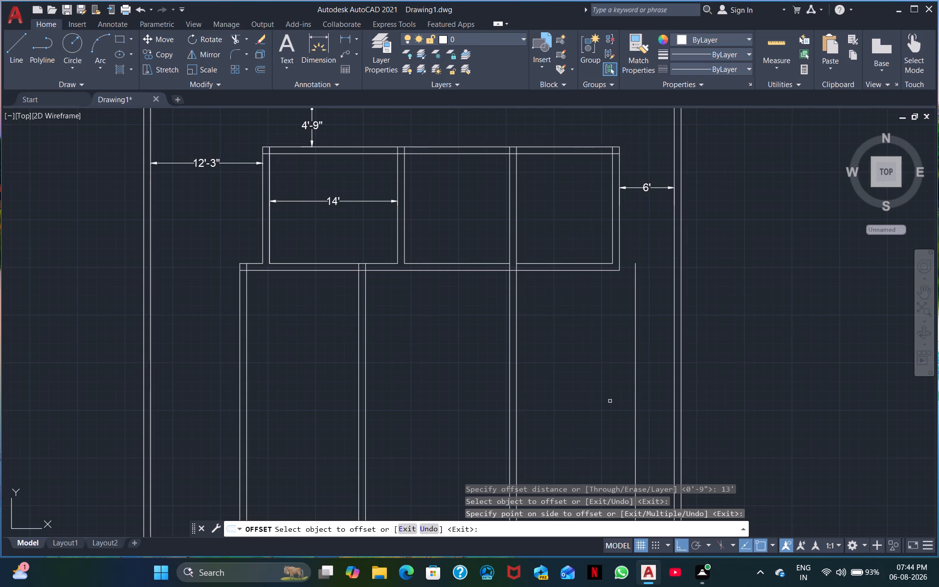
{"action": "key", "text": "space"}
Offset the newest vertical line 9" to the right to form the outer face of the lower row's right wall.
{"action": "key", "text": "space"}
{"action": "key", "text": "9"}
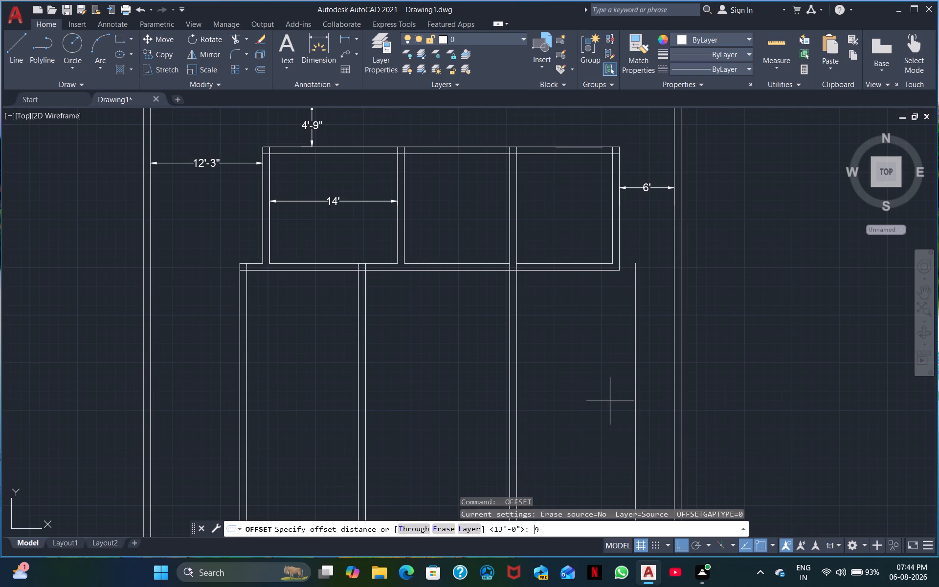
{"action": "key", "text": "shift+quotedbl"}
{"action": "key", "text": "Return"}
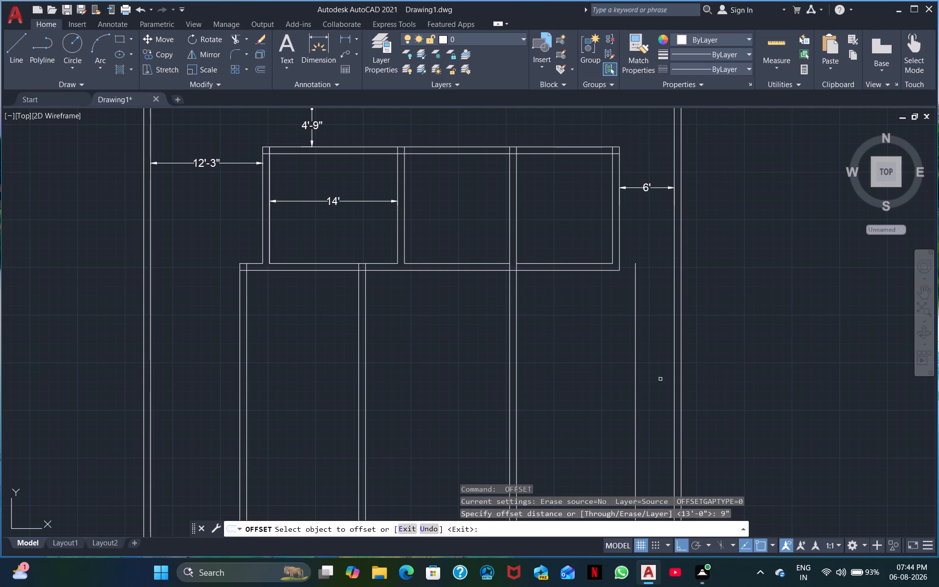
{"action": "left_click", "coordinate": [636, 367]}
{"action": "left_click", "coordinate": [643, 367]}
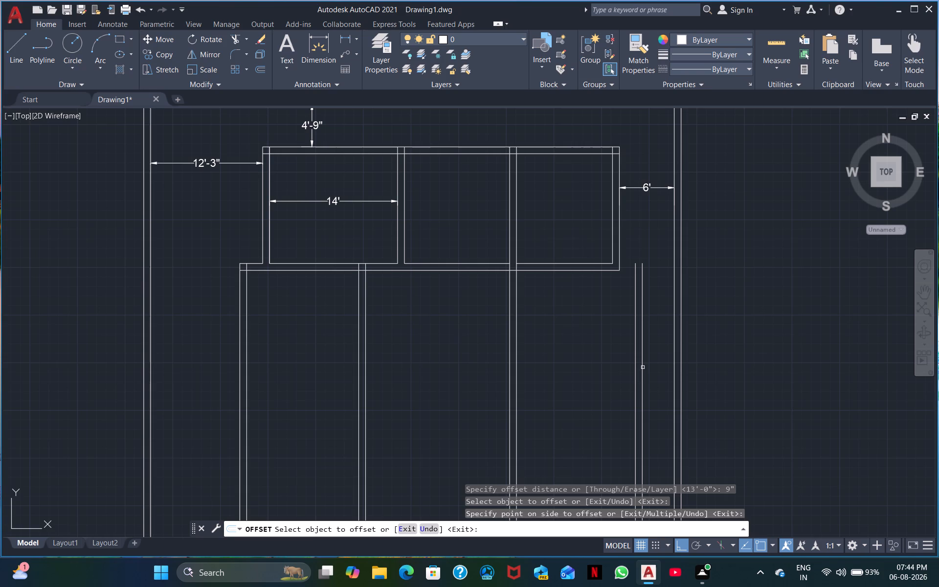
{"action": "key", "text": "Escape"}
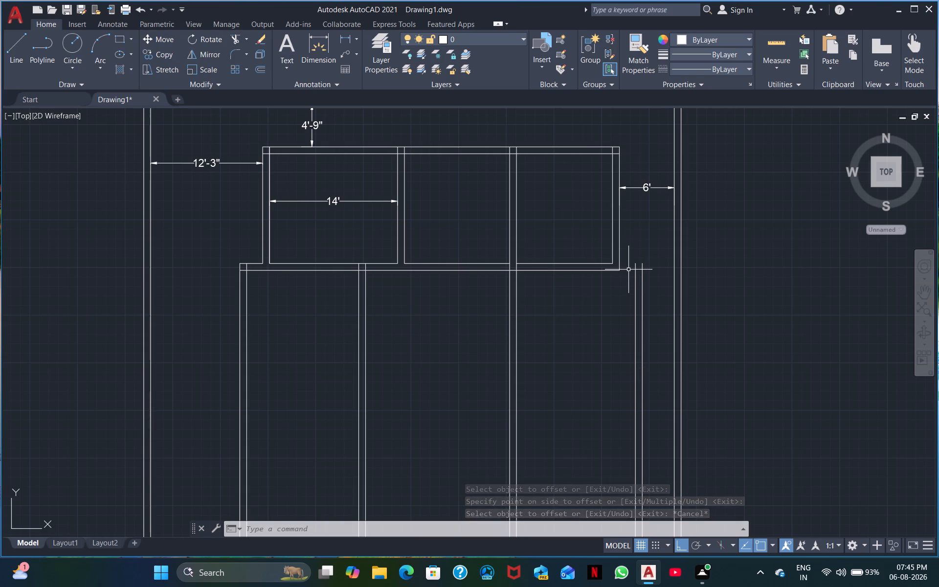
Extend both face lines of the horizontal wall between the middle and lower rows to the outer face of the lower row's right wall.
{"action": "type", "text": "EX"}
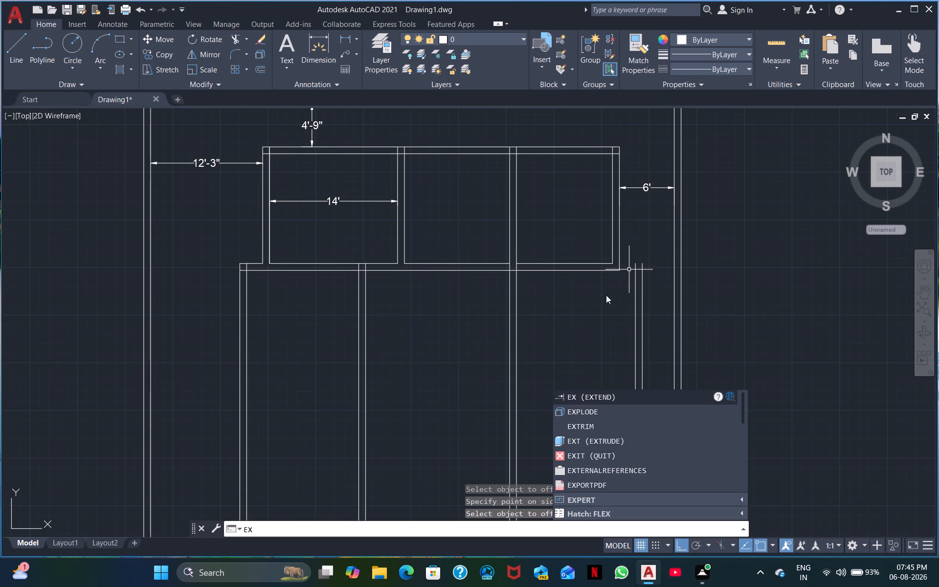
{"action": "key", "text": "space"}
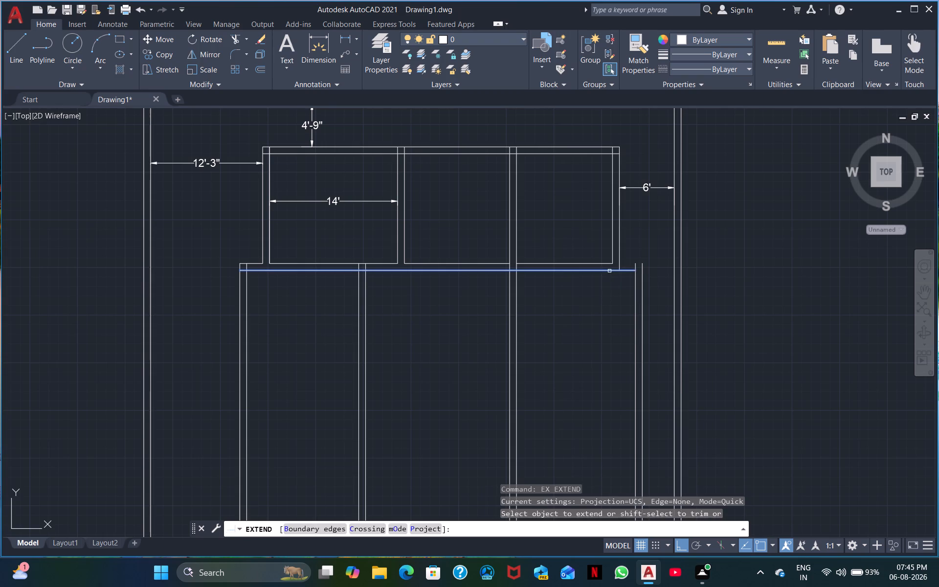
{"action": "left_click", "coordinate": [609, 271]}
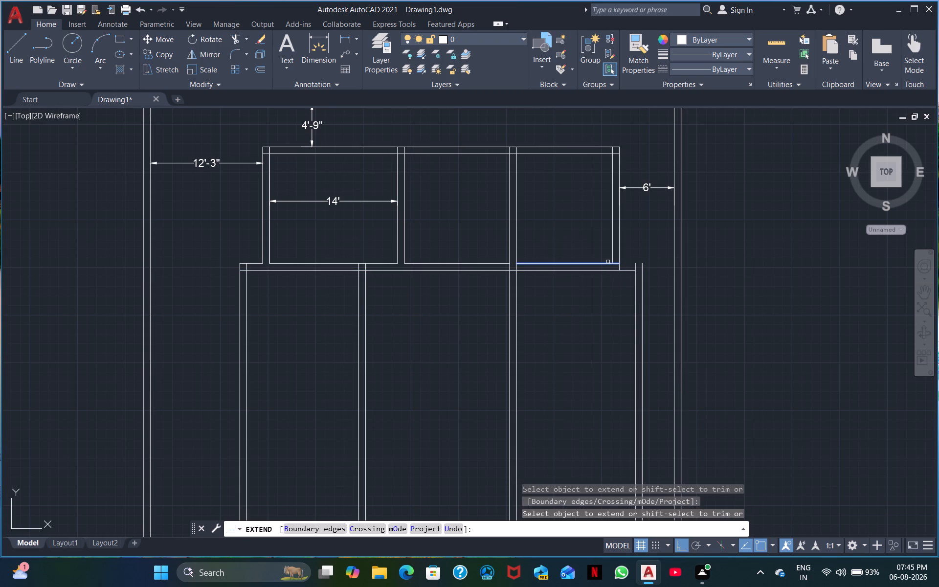
{"action": "left_click", "coordinate": [608, 262]}
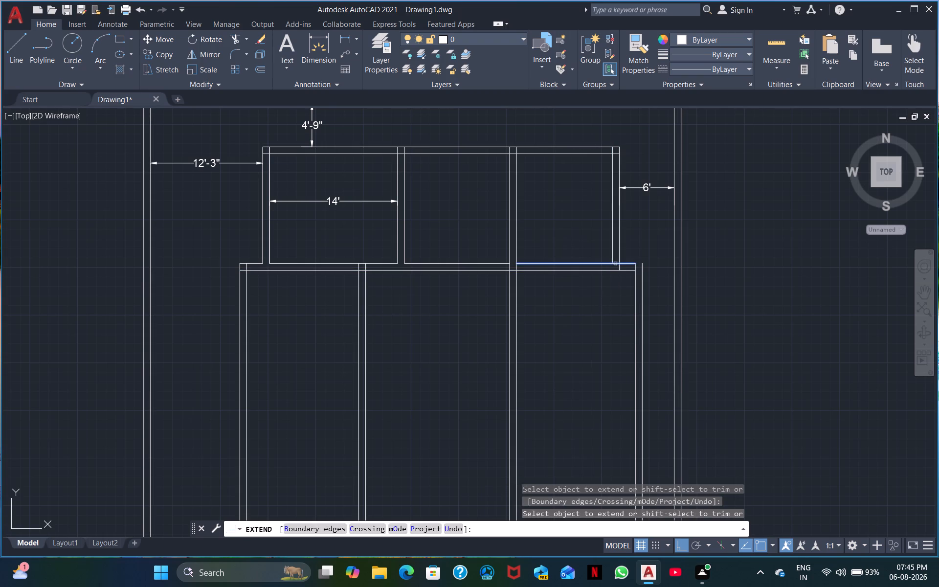
{"action": "left_click", "coordinate": [615, 264]}
{"action": "left_click", "coordinate": [628, 263]}
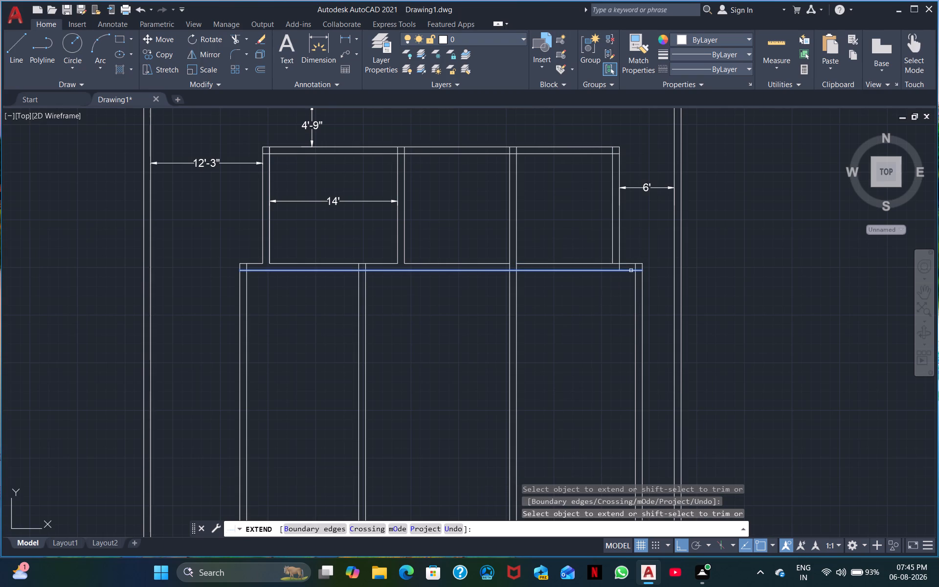
{"action": "left_click", "coordinate": [631, 271]}
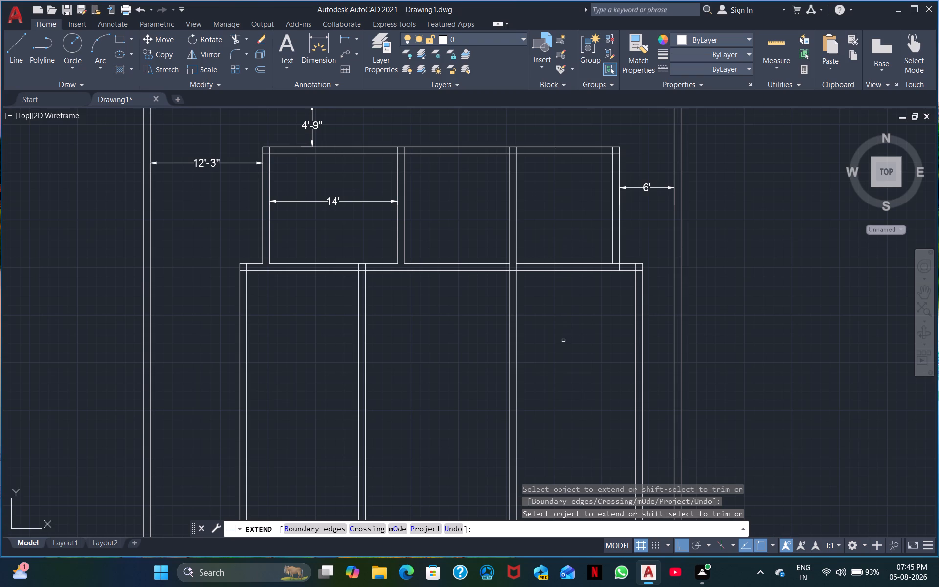
{"action": "key", "text": "Escape"}
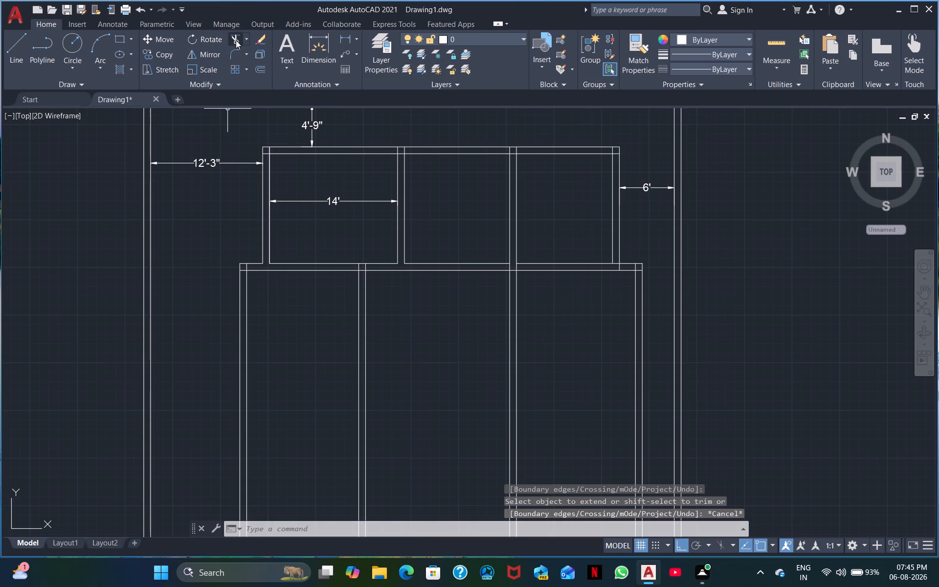
Trim overlapping lines where the shared horizontal wall meets the middle row's right wall, the lower row's second partition and its top-right corner.
{"action": "left_click", "coordinate": [236, 40]}
{"action": "scroll", "coordinate": [489, 248], "scroll_direction": "up", "scroll_amount": 2}
{"action": "middle_click_drag", "start_coordinate": [707, 364], "coordinate": [518, 402]}
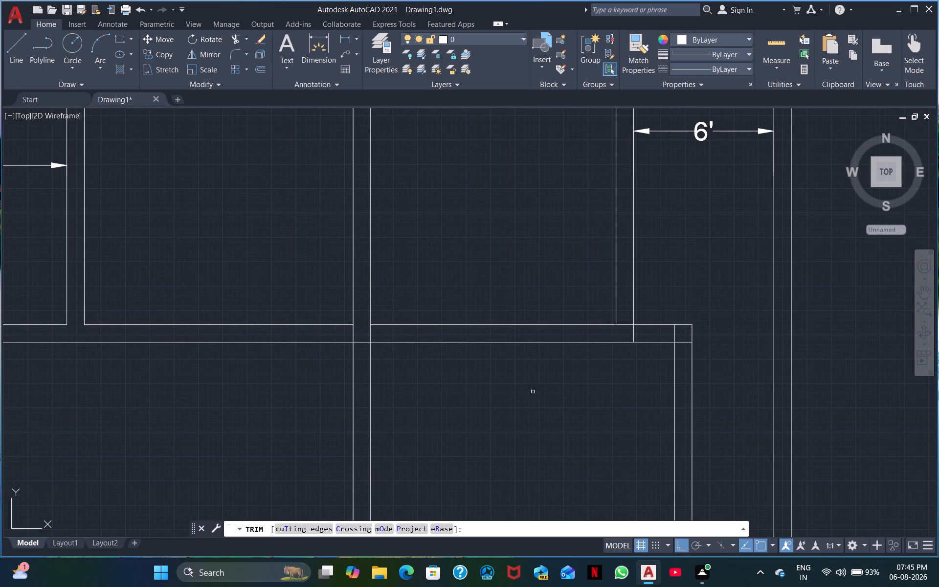
{"action": "left_click", "coordinate": [631, 335]}
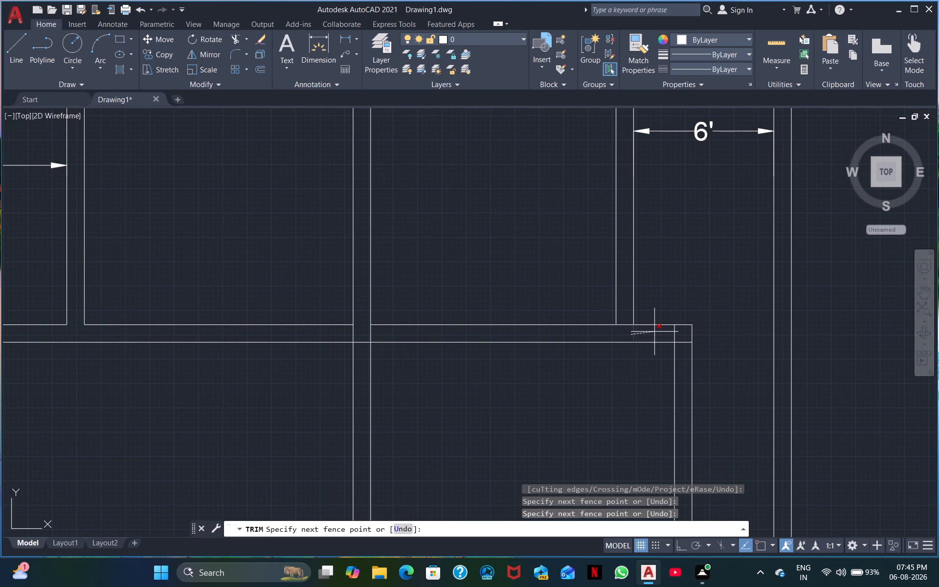
{"action": "left_click", "coordinate": [626, 319]}
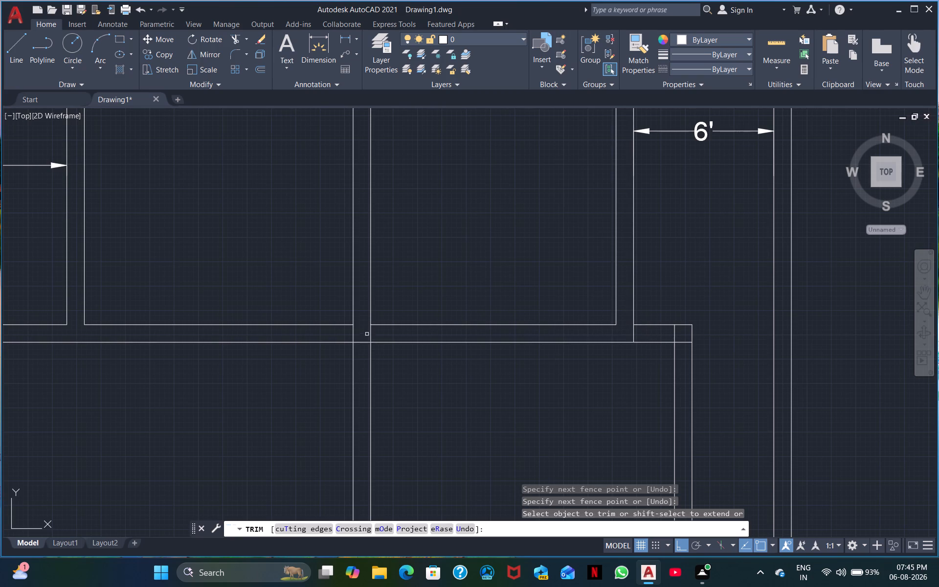
{"action": "left_click", "coordinate": [372, 333]}
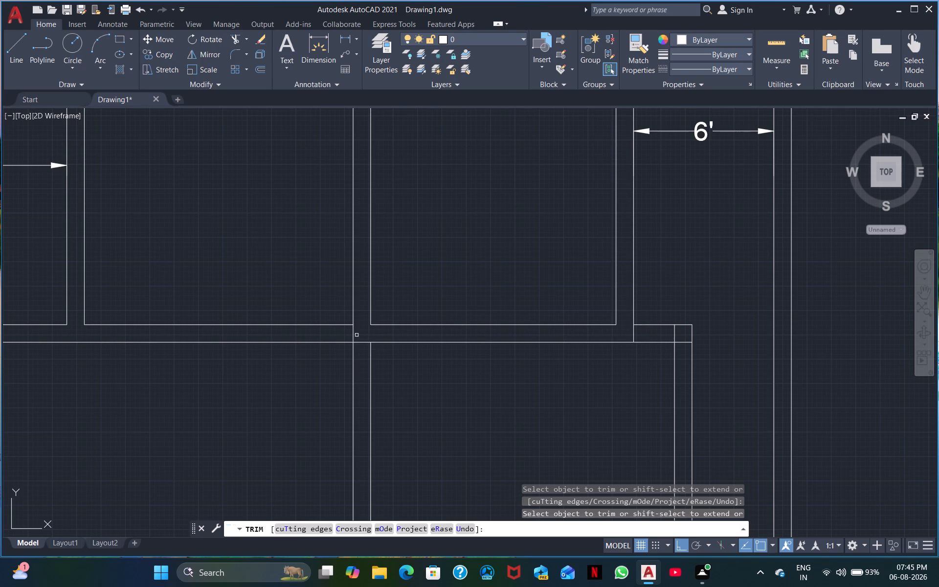
{"action": "left_click", "coordinate": [353, 335]}
{"action": "left_click", "coordinate": [633, 333]}
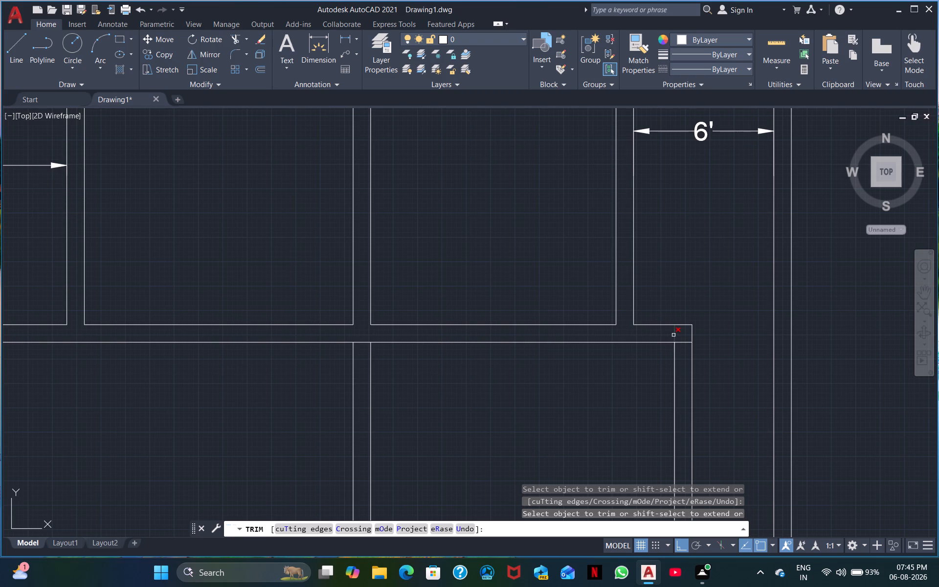
{"action": "left_click", "coordinate": [673, 335]}
{"action": "left_click", "coordinate": [681, 341]}
Trim the lower row's first partition junction, the line across the second partition's top, and the overlaps at the row's top-left corner.
{"action": "middle_click_drag", "start_coordinate": [568, 417], "coordinate": [565, 343]}
{"action": "middle_click", "coordinate": [512, 361]}
{"action": "scroll", "coordinate": [512, 361], "scroll_direction": "down", "scroll_amount": 1}
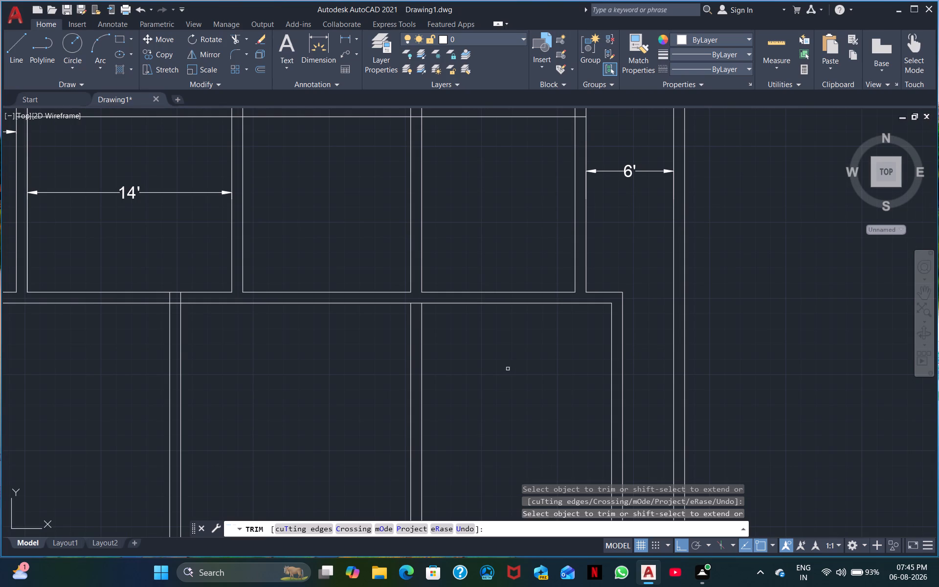
{"action": "scroll", "coordinate": [384, 391], "scroll_direction": "down", "scroll_amount": 1}
{"action": "middle_click_drag", "start_coordinate": [325, 389], "coordinate": [428, 381]}
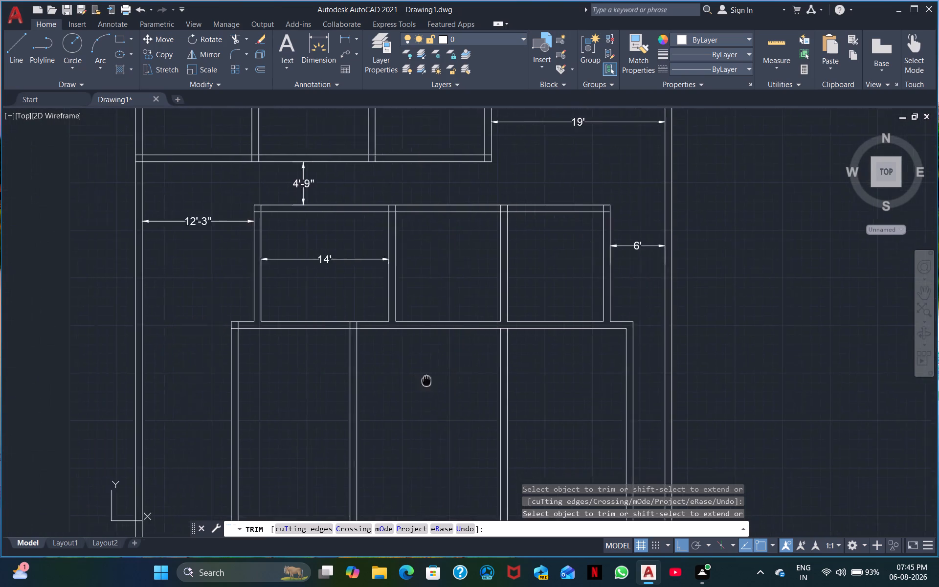
{"action": "middle_click_drag", "start_coordinate": [428, 381], "coordinate": [529, 356]}
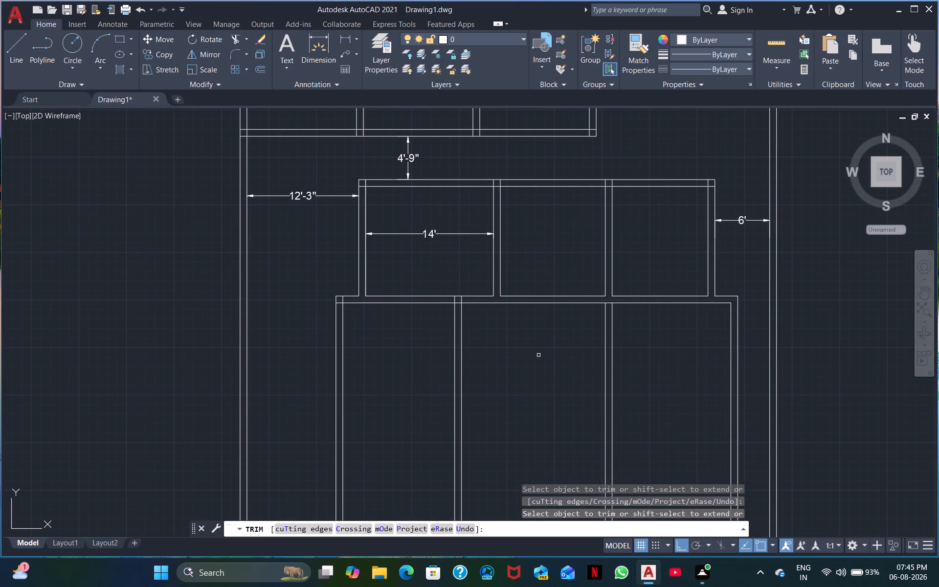
{"action": "scroll", "coordinate": [538, 355], "scroll_direction": "up", "scroll_amount": 1}
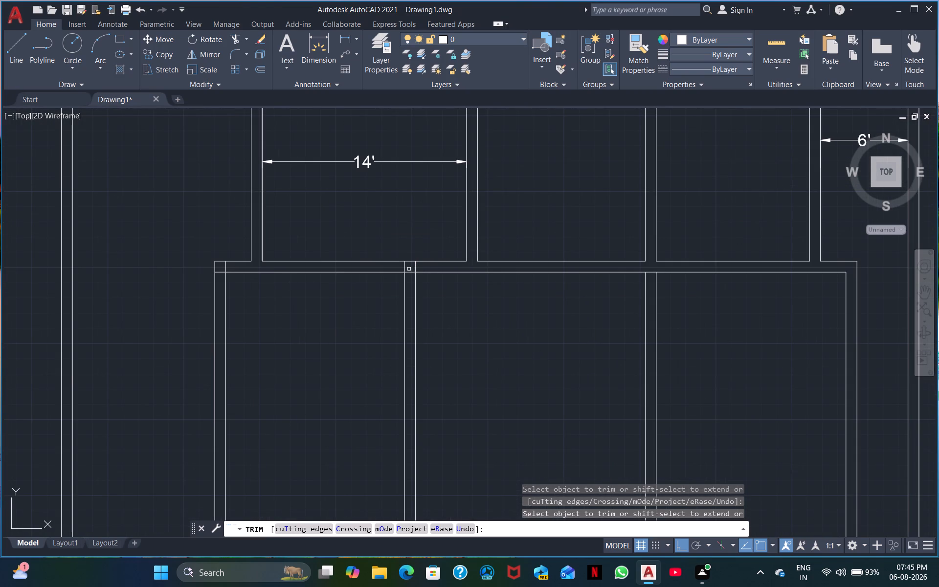
{"action": "left_click", "coordinate": [405, 269]}
{"action": "left_click", "coordinate": [416, 270]}
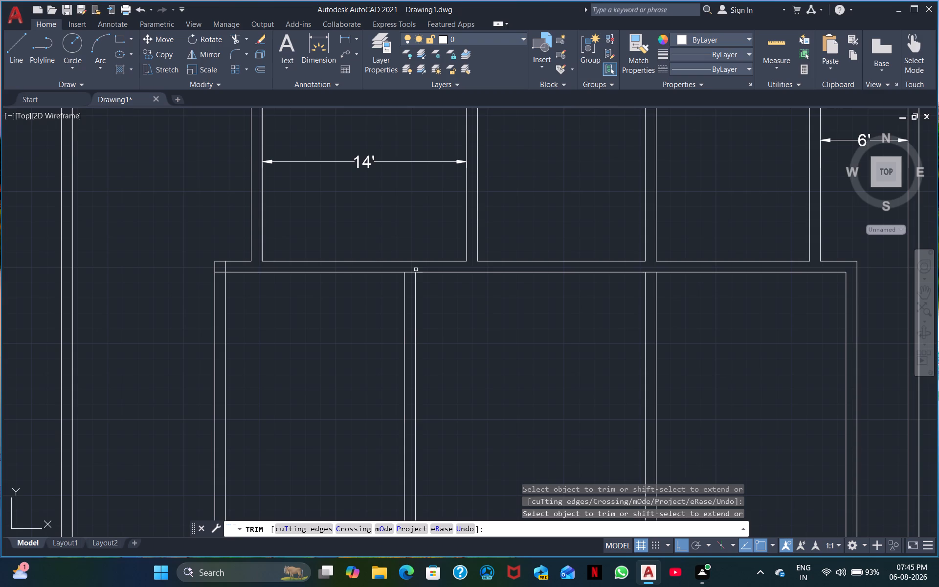
{"action": "left_click", "coordinate": [410, 273]}
{"action": "left_click", "coordinate": [650, 272]}
{"action": "left_click", "coordinate": [218, 272]}
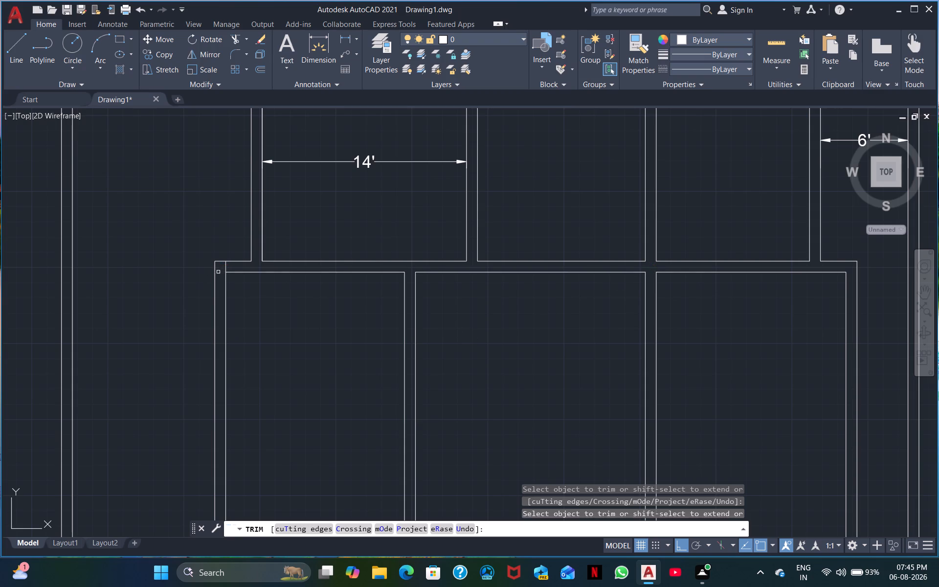
{"action": "left_click", "coordinate": [226, 267]}
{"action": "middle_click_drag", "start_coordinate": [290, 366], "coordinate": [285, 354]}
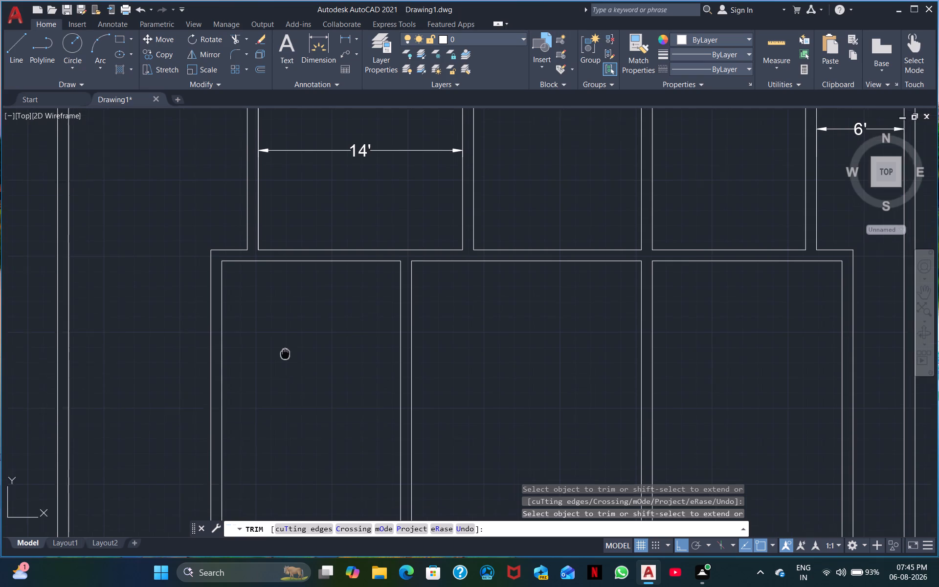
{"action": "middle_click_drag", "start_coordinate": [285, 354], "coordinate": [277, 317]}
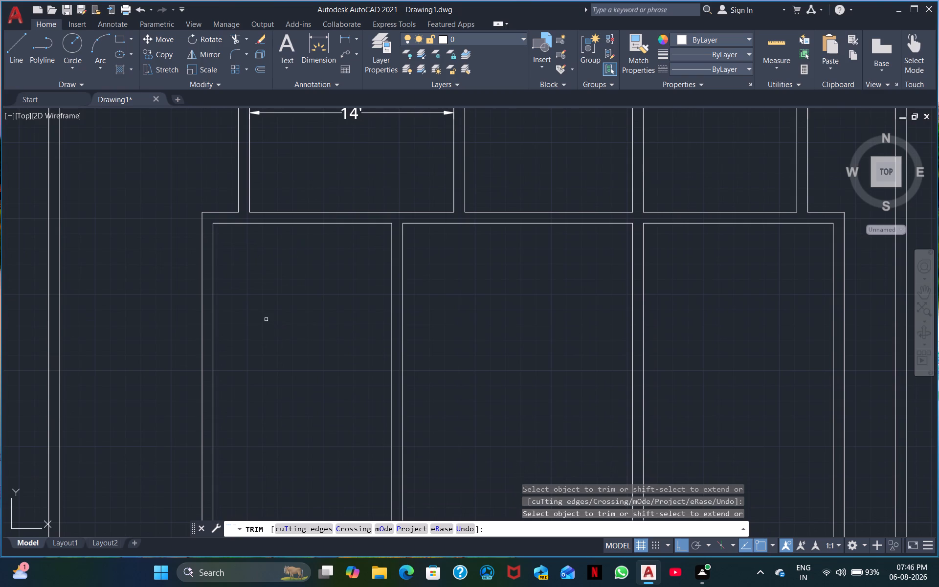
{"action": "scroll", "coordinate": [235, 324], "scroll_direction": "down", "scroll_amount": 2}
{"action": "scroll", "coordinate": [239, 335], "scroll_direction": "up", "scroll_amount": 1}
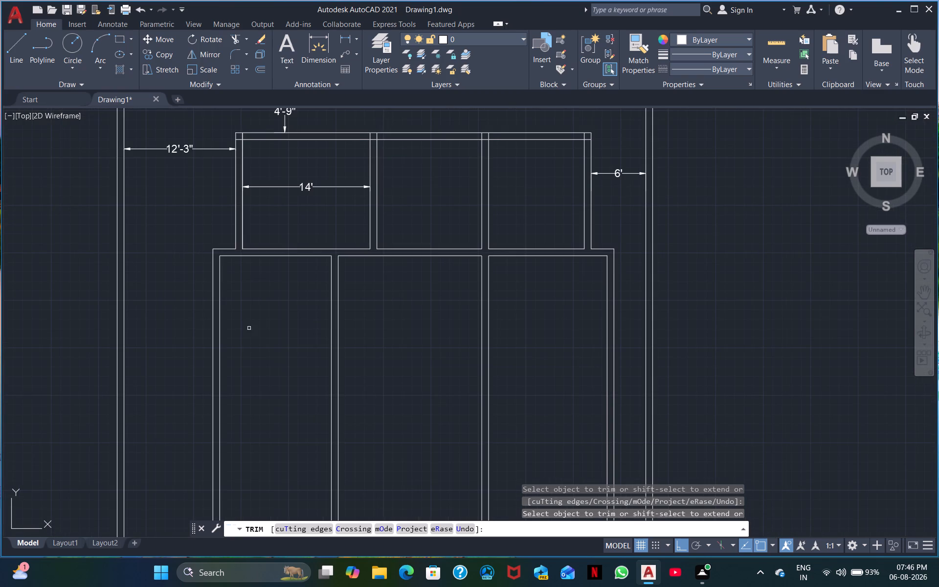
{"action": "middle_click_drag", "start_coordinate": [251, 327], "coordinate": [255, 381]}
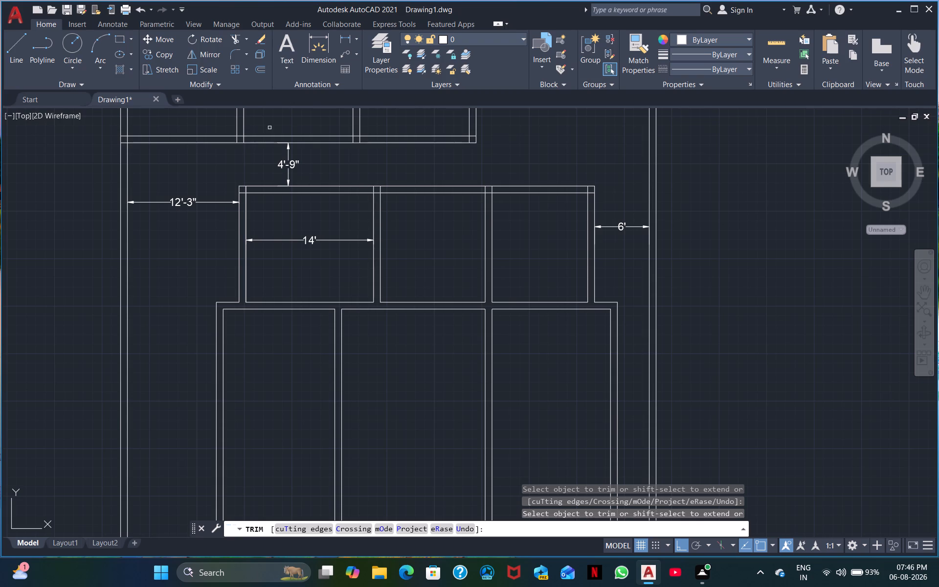
Add a vertical linear dimension between the top and bottom inner wall faces of the middle row's first room.
{"action": "left_click", "coordinate": [342, 37]}
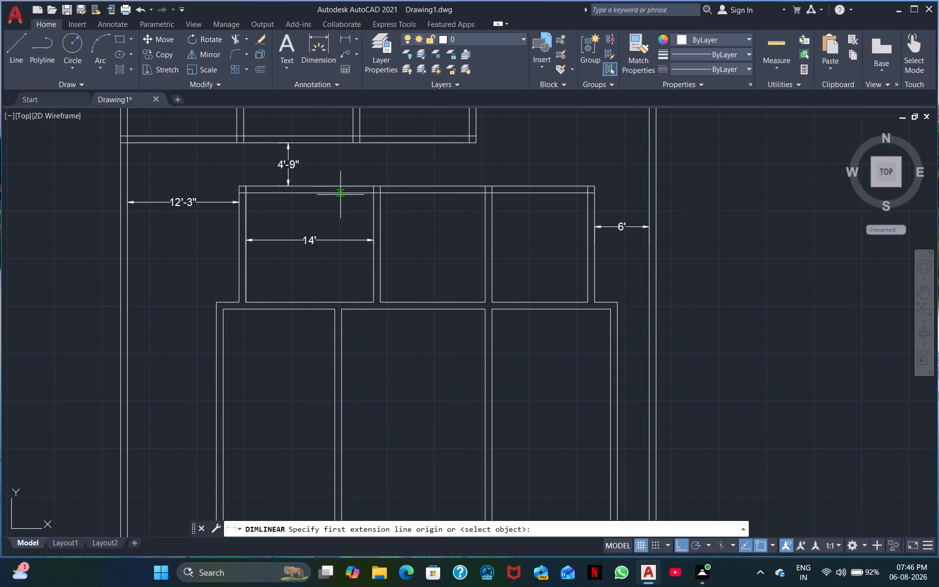
{"action": "left_click", "coordinate": [341, 194]}
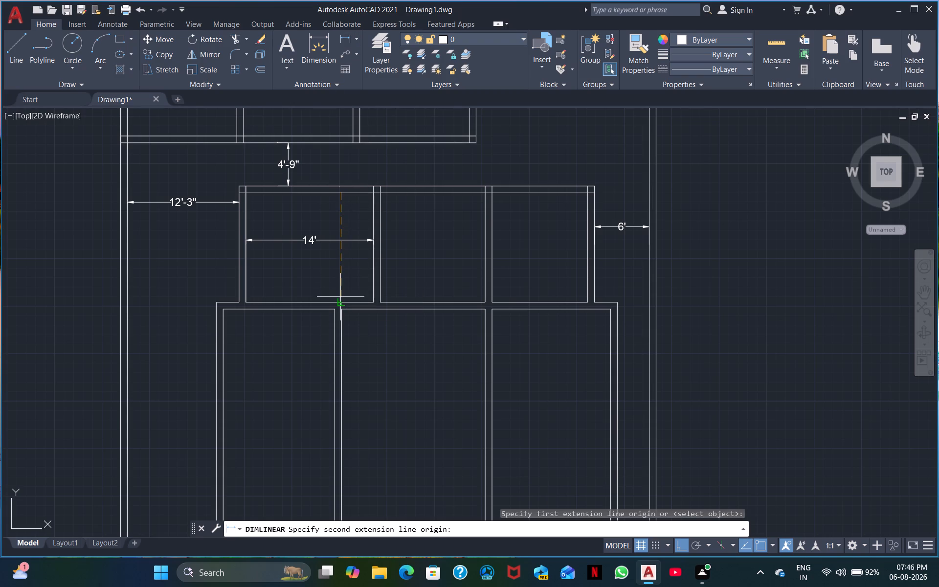
{"action": "left_click", "coordinate": [340, 299]}
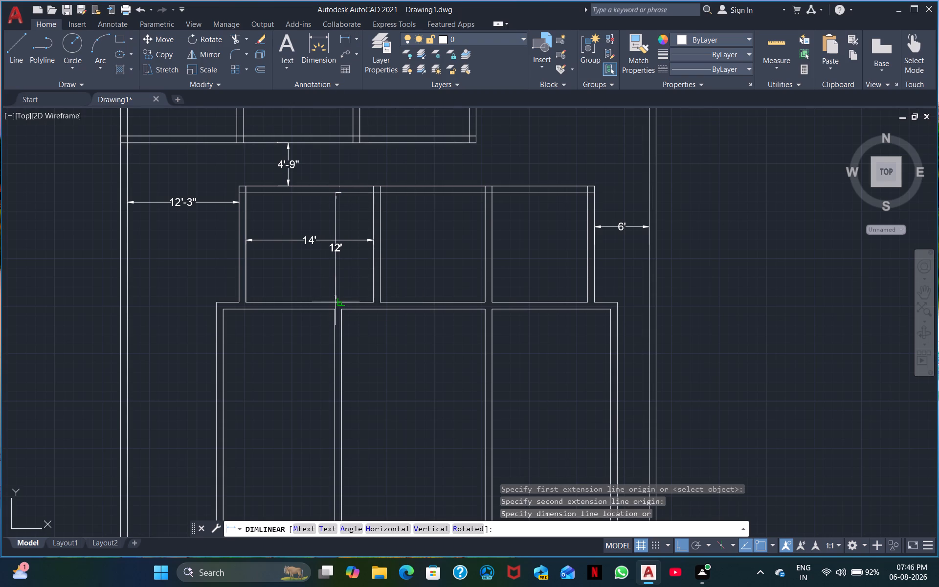
{"action": "left_click", "coordinate": [335, 301]}
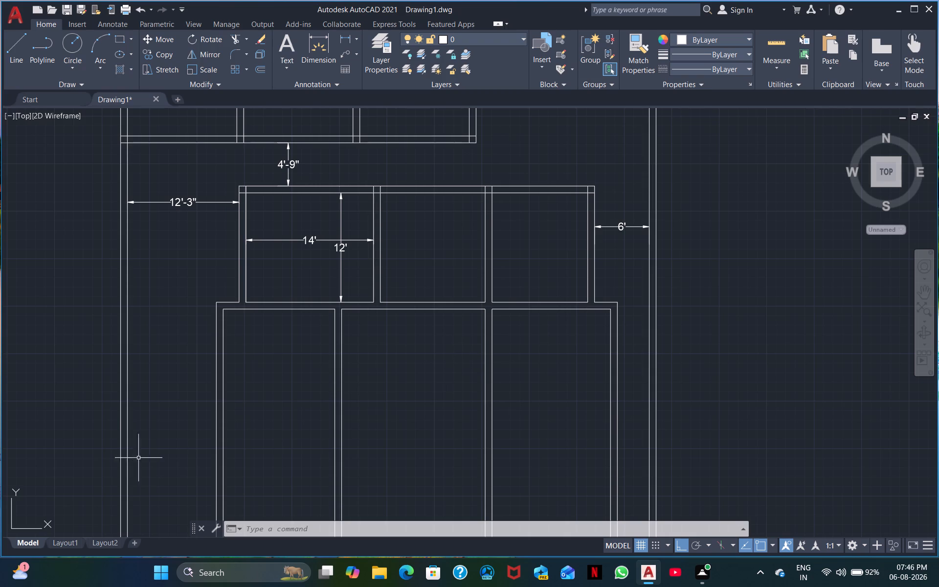
Offset the top inner line of the lower row's first room 11'6" downward.
{"action": "middle_click_drag", "start_coordinate": [298, 399], "coordinate": [282, 339]}
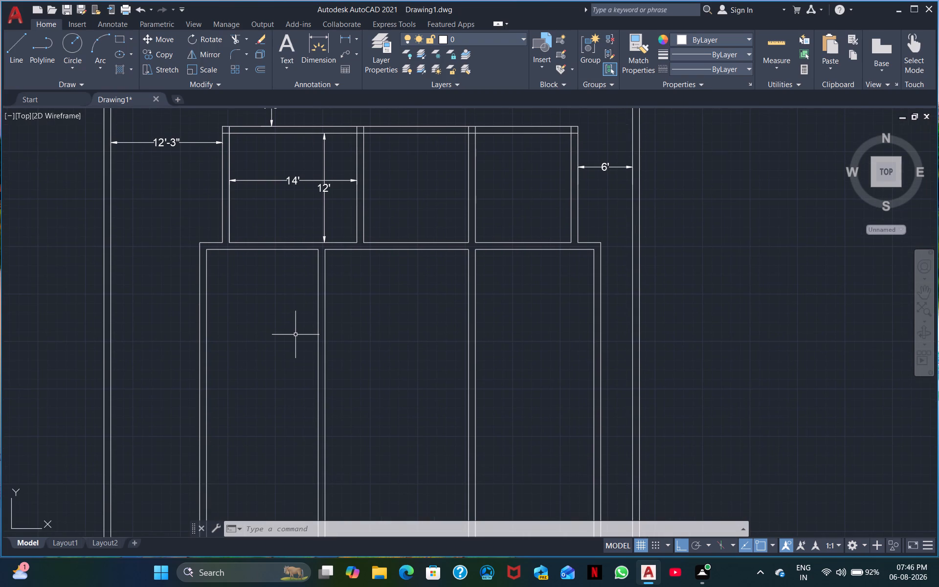
{"action": "type", "text": "O"}
{"action": "key", "text": "space"}
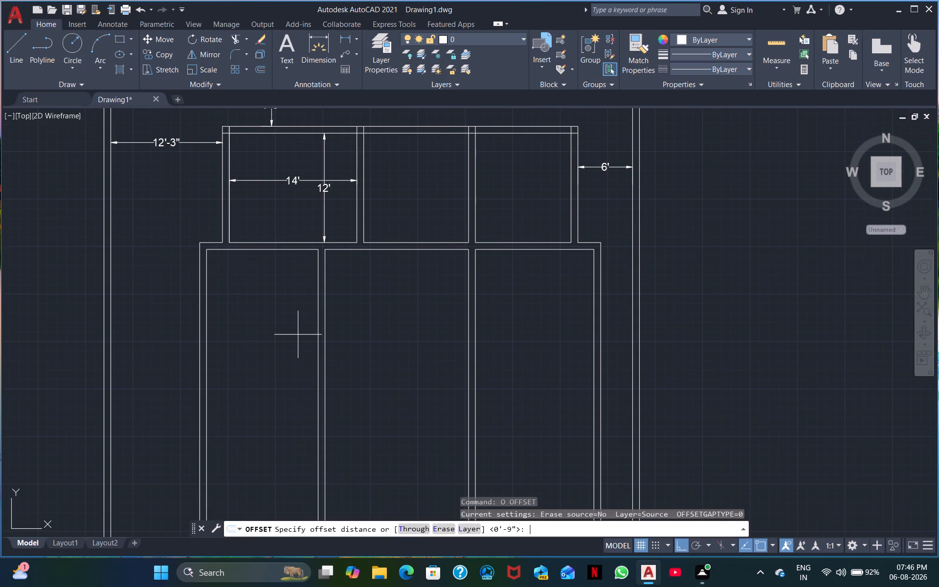
{"action": "type", "text": "11'"}
{"action": "key", "text": "6"}
{"action": "key", "text": "shift+quotedbl"}
{"action": "key", "text": "Return"}
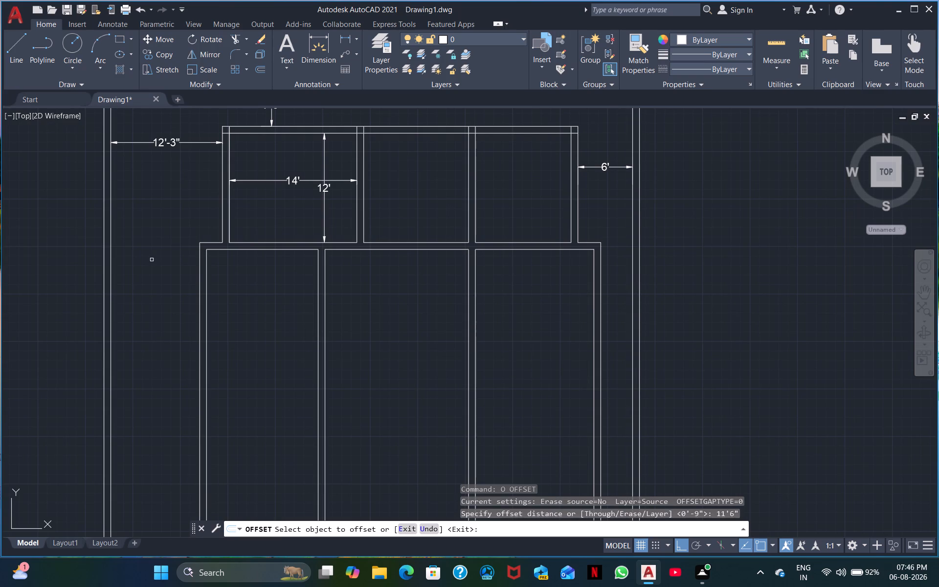
{"action": "left_click", "coordinate": [238, 249]}
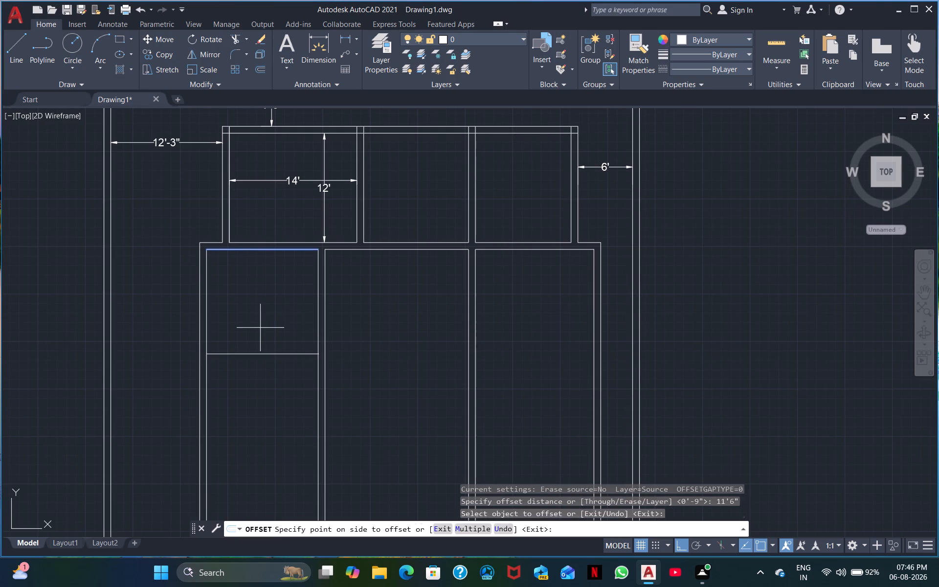
{"action": "left_click", "coordinate": [260, 328]}
{"action": "key", "text": "space"}
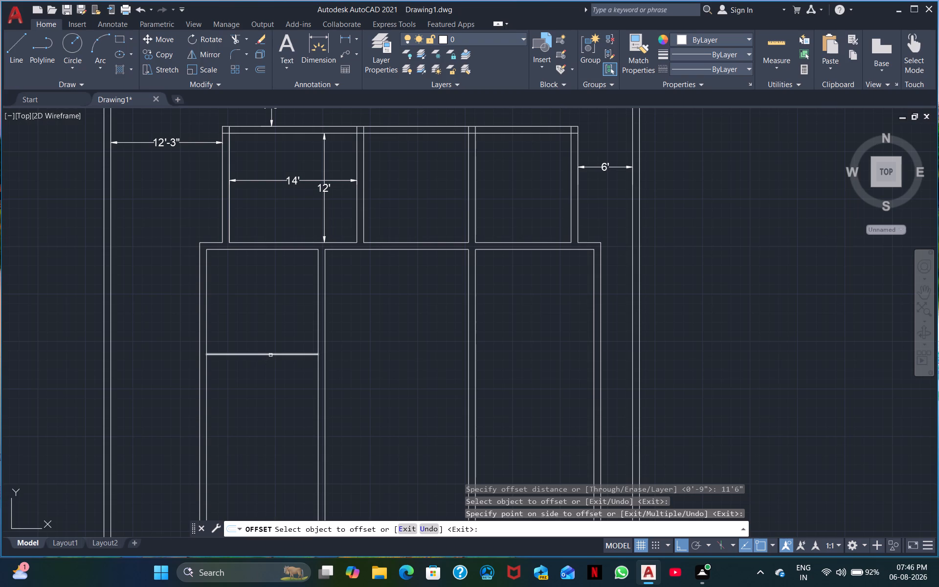
Offset the new horizontal line in the lower row's first room 9" downward to form the cross wall's second face.
{"action": "type", "text": "9\""}
{"action": "key", "text": "Return"}
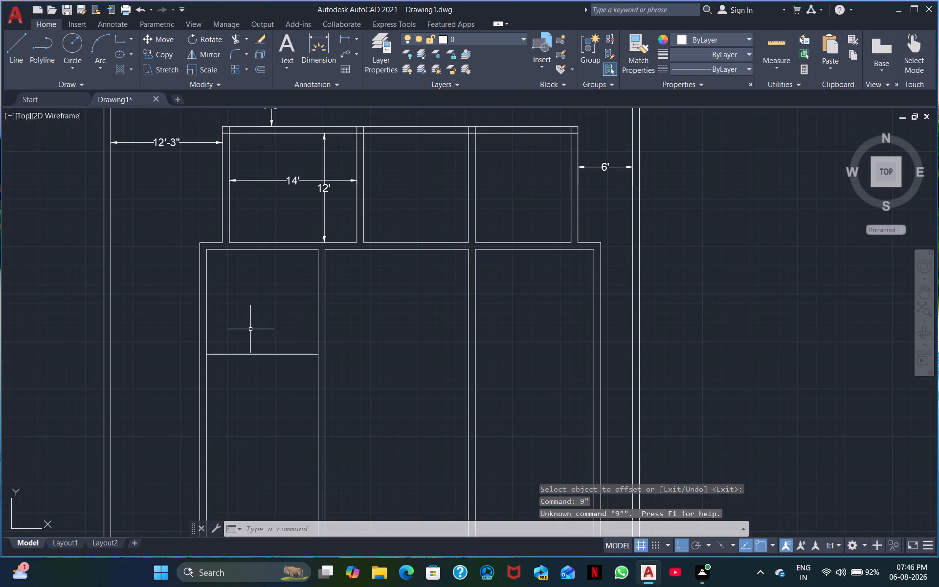
{"action": "key", "text": "space"}
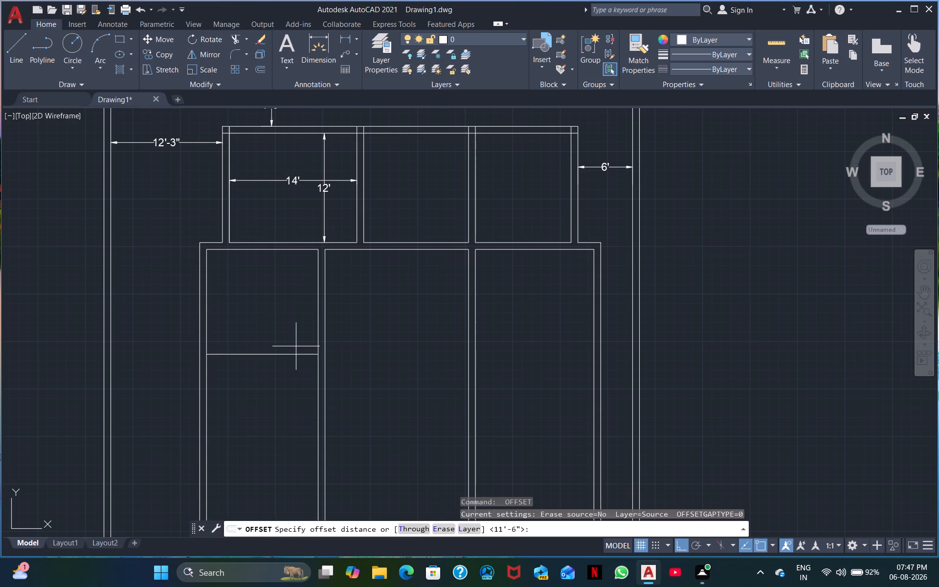
{"action": "key", "text": "9"}
{"action": "key", "text": "shift+quotedbl"}
{"action": "key", "text": "Return"}
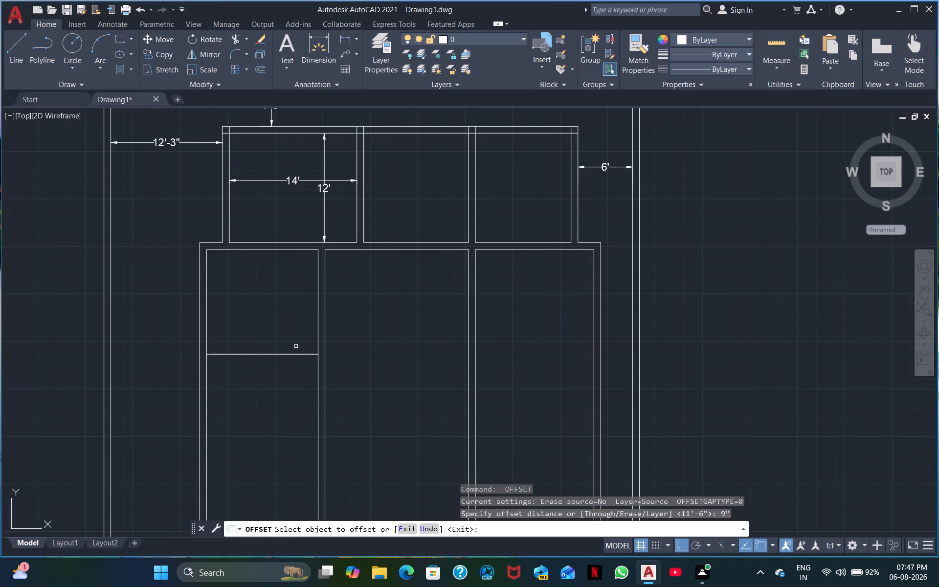
{"action": "left_click", "coordinate": [254, 353]}
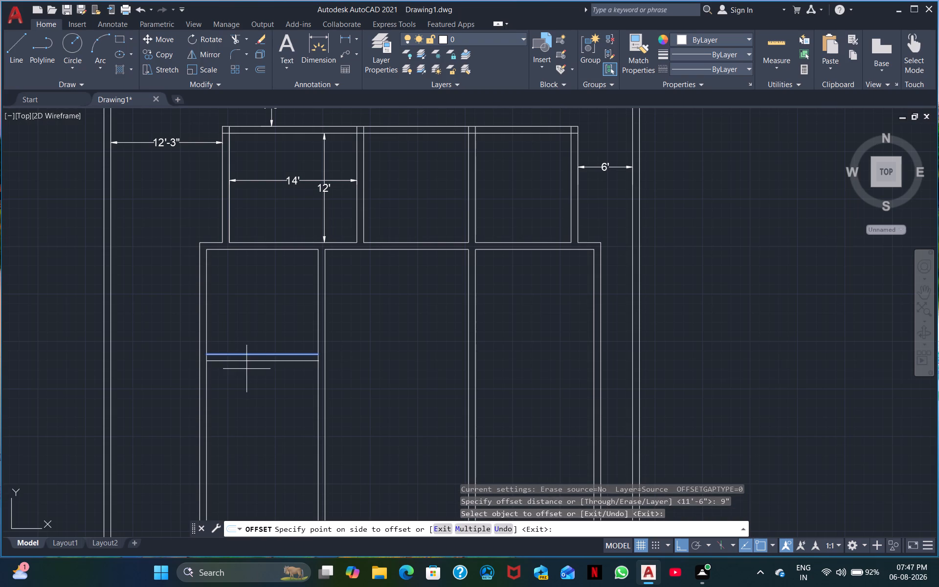
{"action": "left_click", "coordinate": [246, 369]}
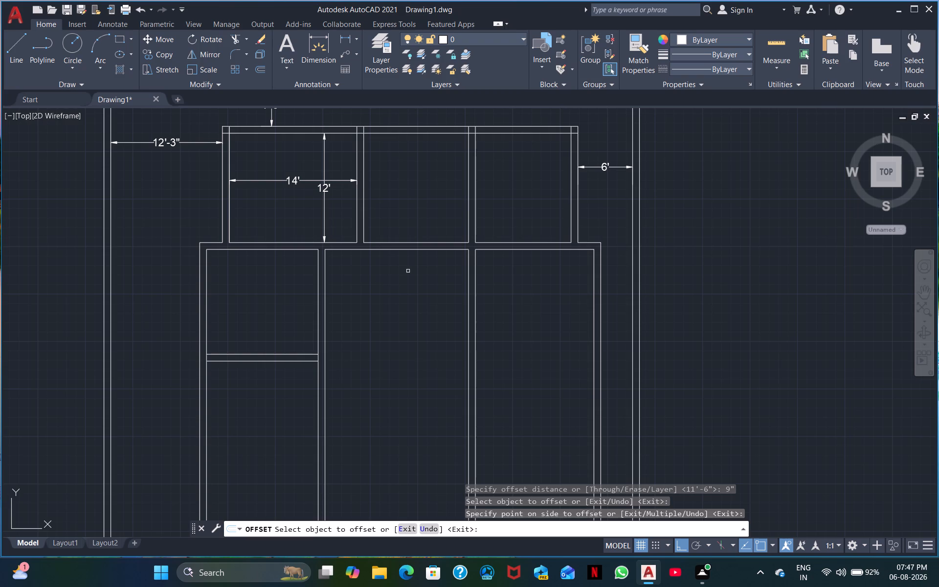
{"action": "key", "text": "space"}
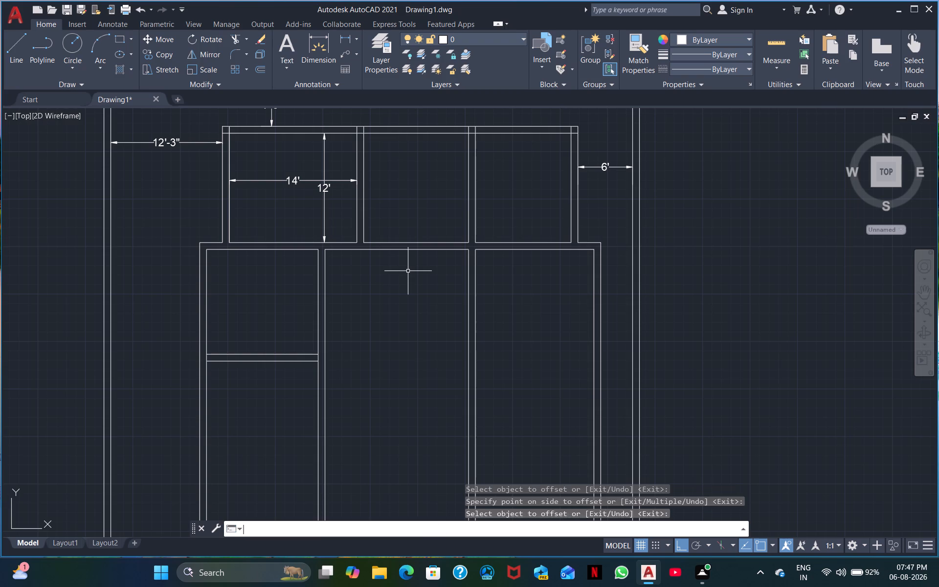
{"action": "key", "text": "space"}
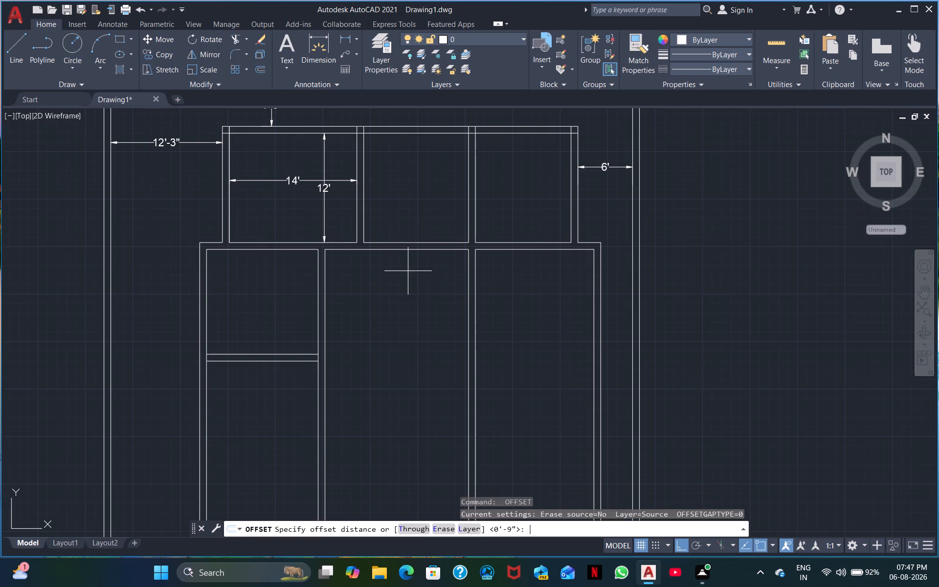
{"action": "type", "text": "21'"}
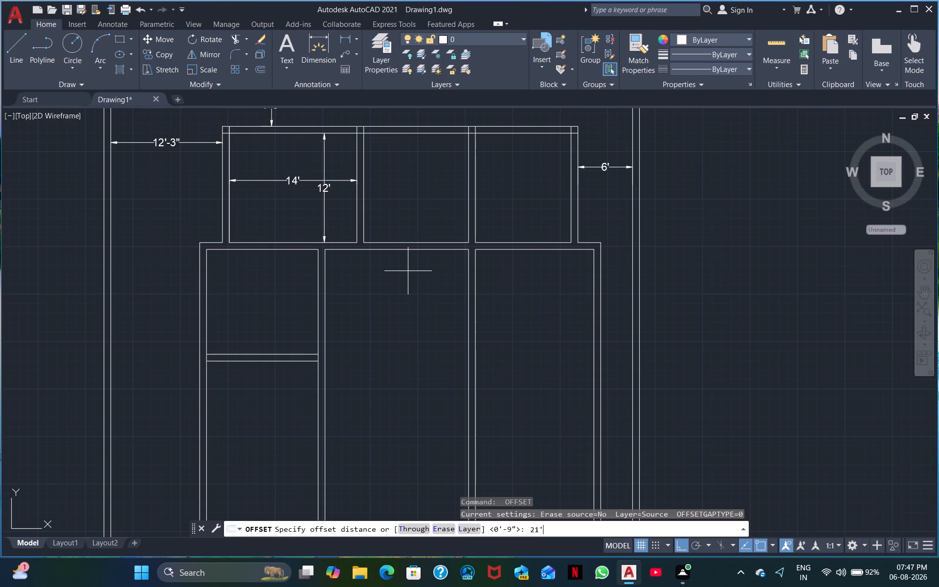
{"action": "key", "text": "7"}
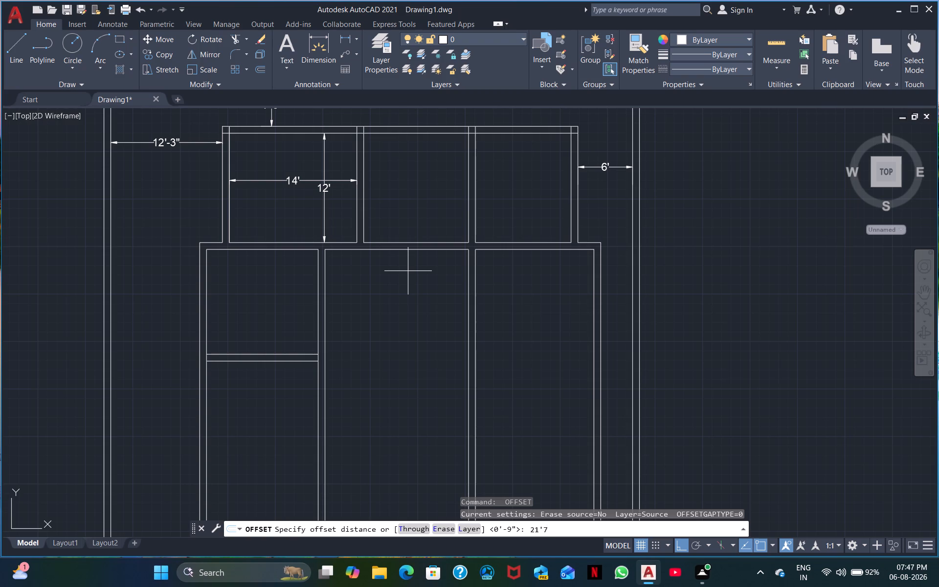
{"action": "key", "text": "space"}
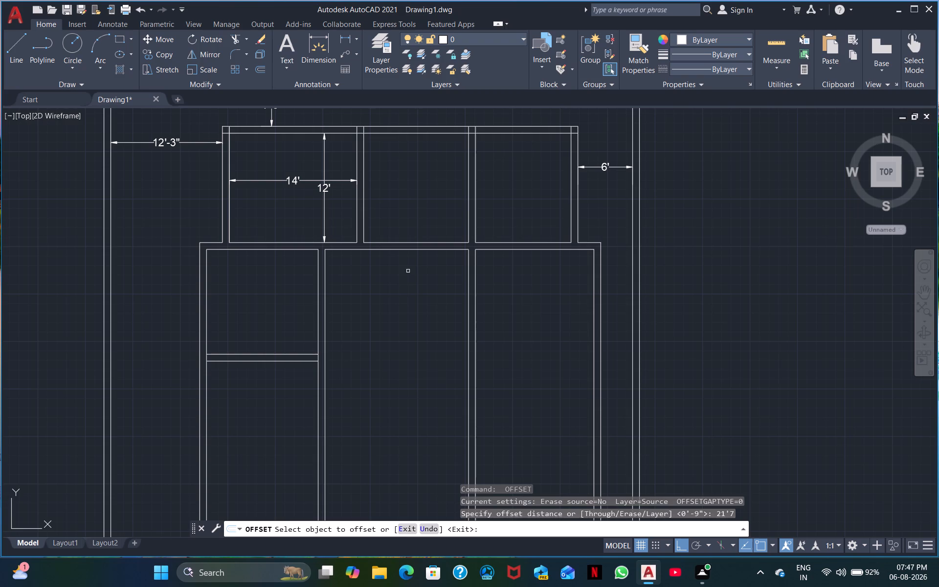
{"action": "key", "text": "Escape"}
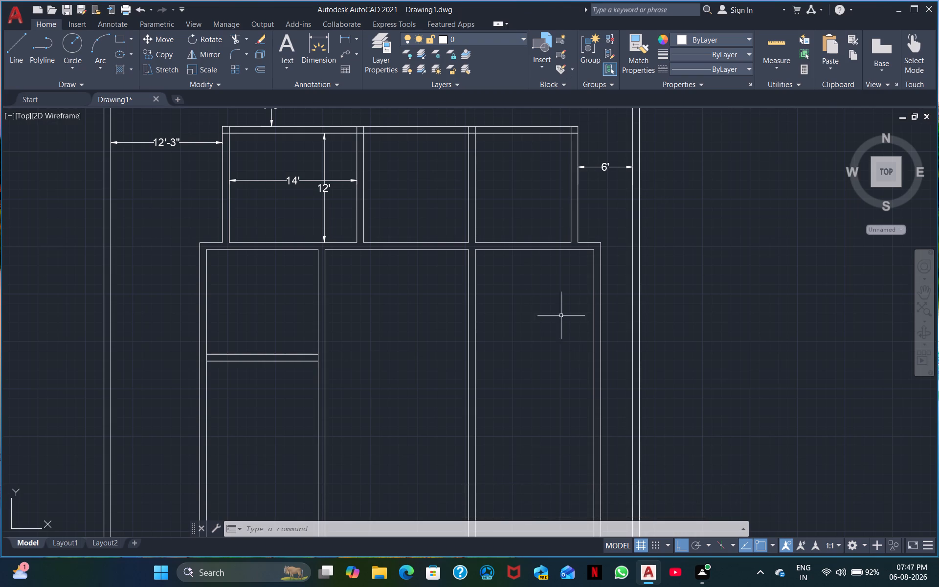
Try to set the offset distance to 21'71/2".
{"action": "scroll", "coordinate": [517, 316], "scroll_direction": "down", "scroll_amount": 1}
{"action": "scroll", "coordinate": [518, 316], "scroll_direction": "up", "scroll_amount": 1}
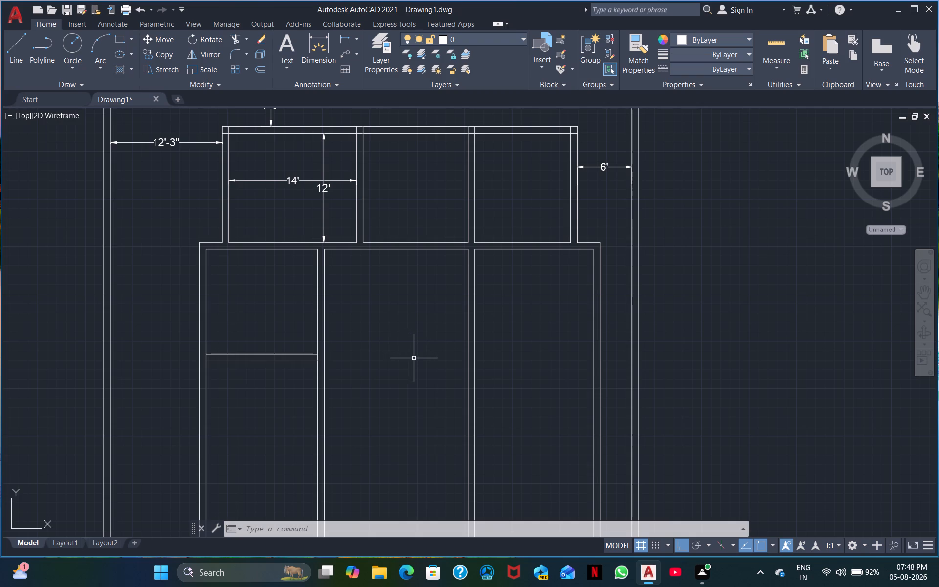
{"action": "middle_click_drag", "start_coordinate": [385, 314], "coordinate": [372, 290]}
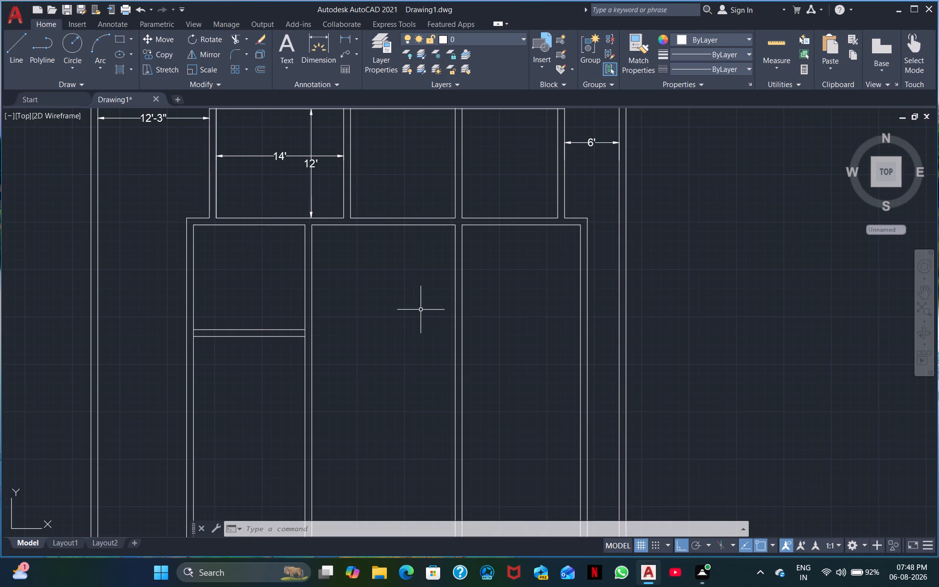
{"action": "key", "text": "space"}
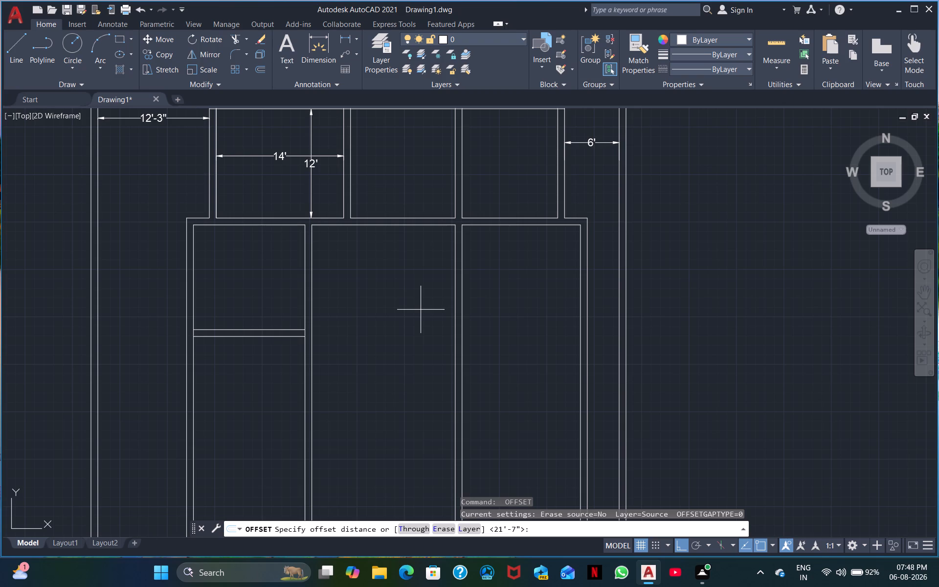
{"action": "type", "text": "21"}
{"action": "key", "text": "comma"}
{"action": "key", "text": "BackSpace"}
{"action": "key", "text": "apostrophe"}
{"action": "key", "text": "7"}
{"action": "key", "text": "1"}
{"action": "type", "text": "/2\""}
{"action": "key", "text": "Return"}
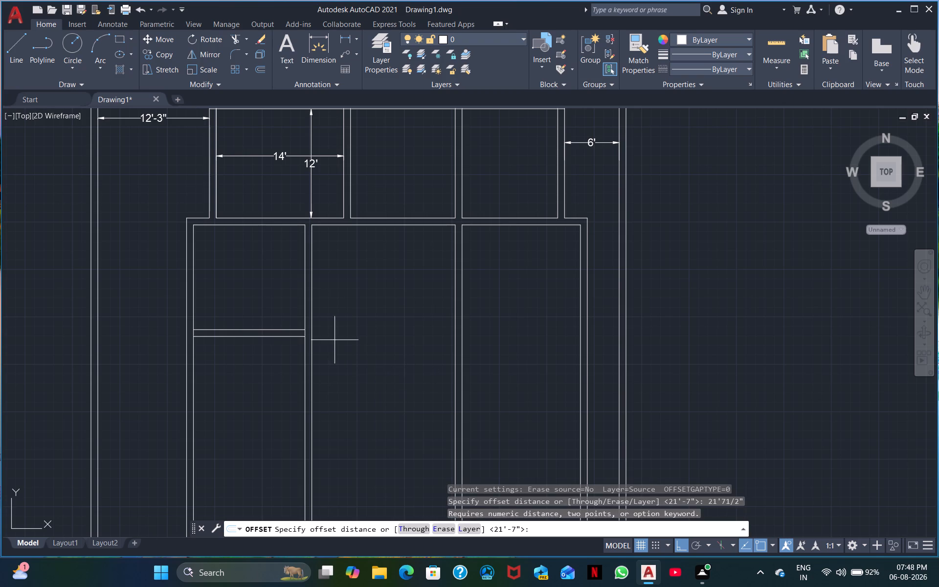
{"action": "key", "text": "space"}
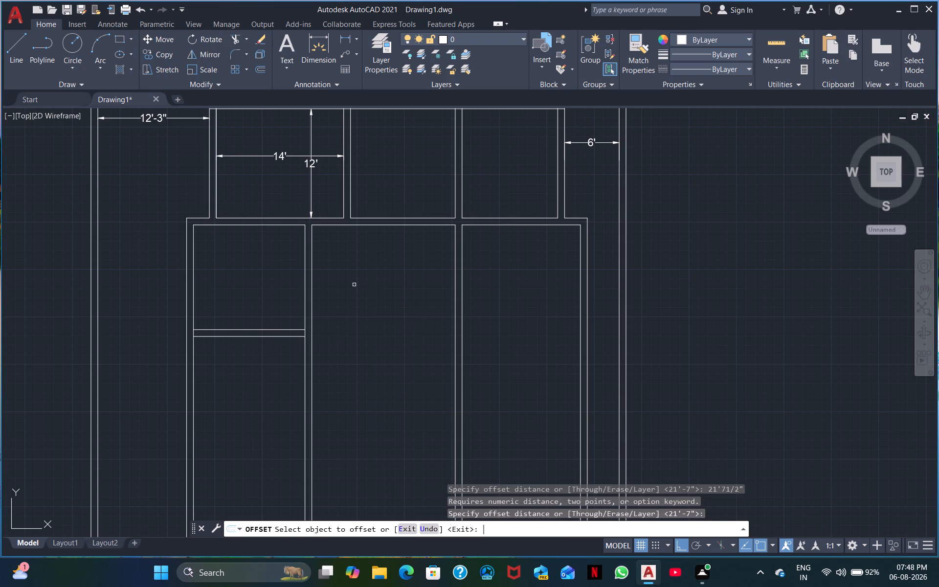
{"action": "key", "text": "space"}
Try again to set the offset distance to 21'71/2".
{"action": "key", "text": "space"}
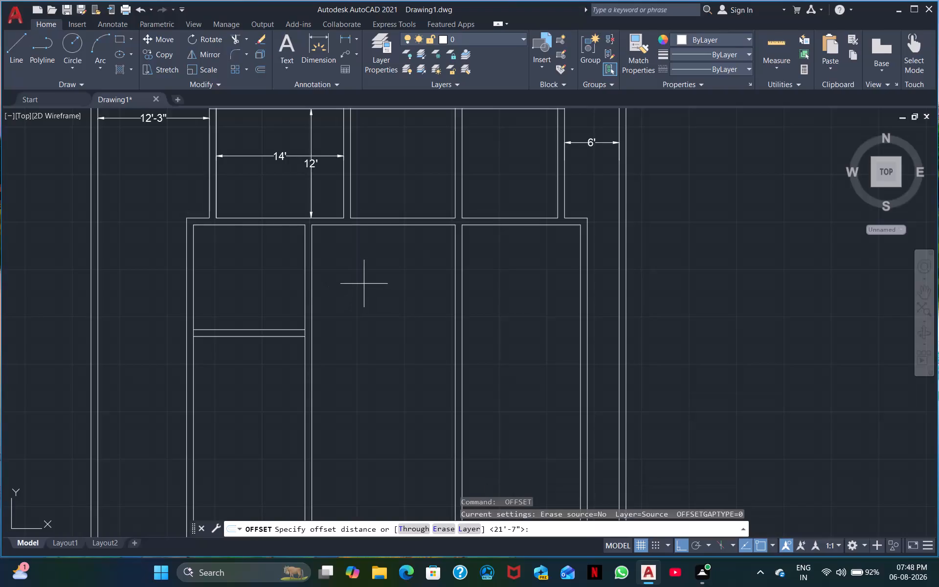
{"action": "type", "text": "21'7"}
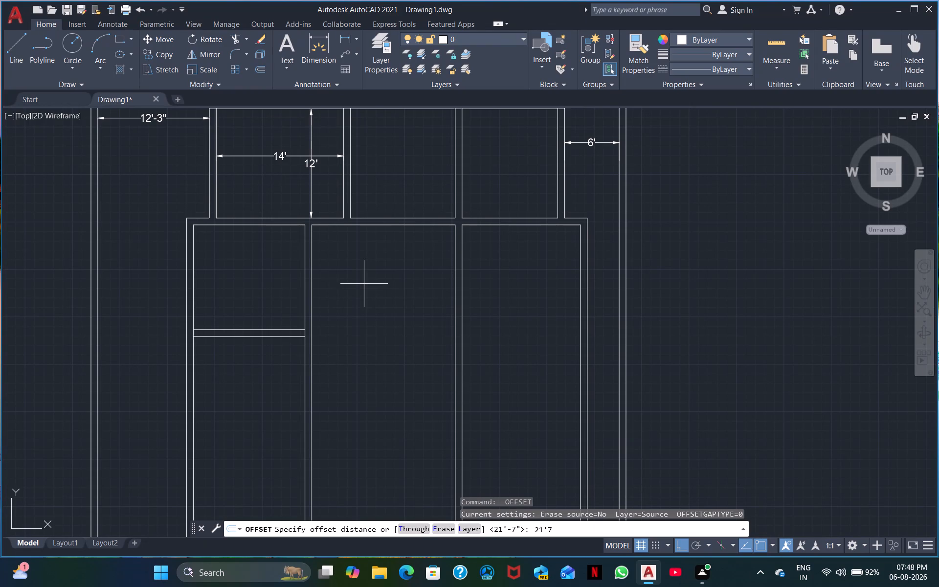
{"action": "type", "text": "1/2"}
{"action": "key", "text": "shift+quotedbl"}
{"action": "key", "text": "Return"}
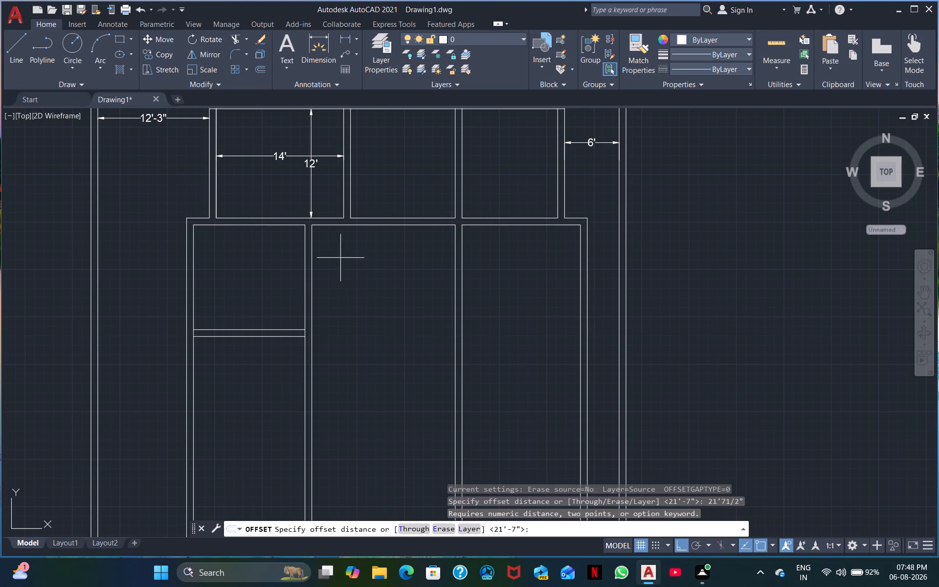
Offset the top inner line of the lower row's second room 21'-7" downward.
{"action": "key", "text": "space"}
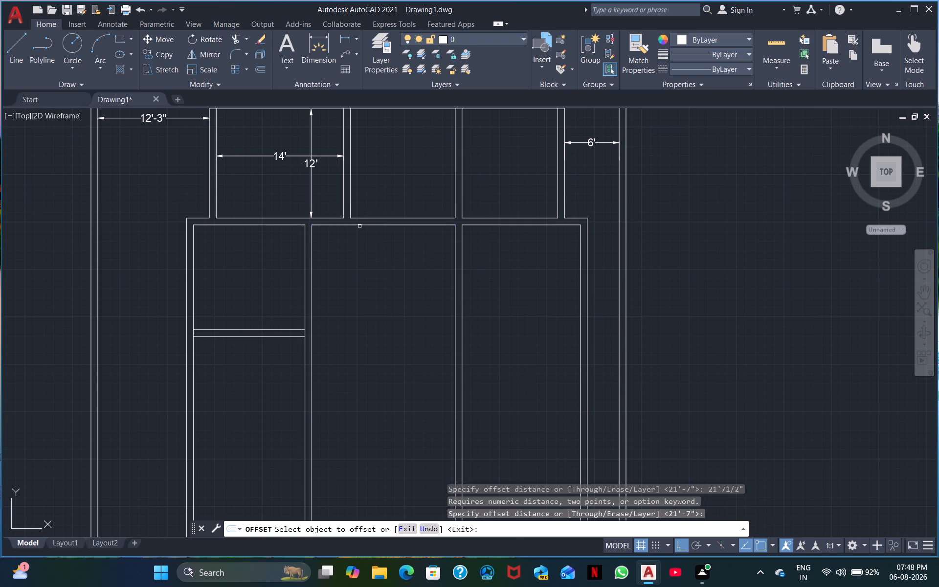
{"action": "left_click", "coordinate": [359, 226]}
{"action": "left_click", "coordinate": [363, 289]}
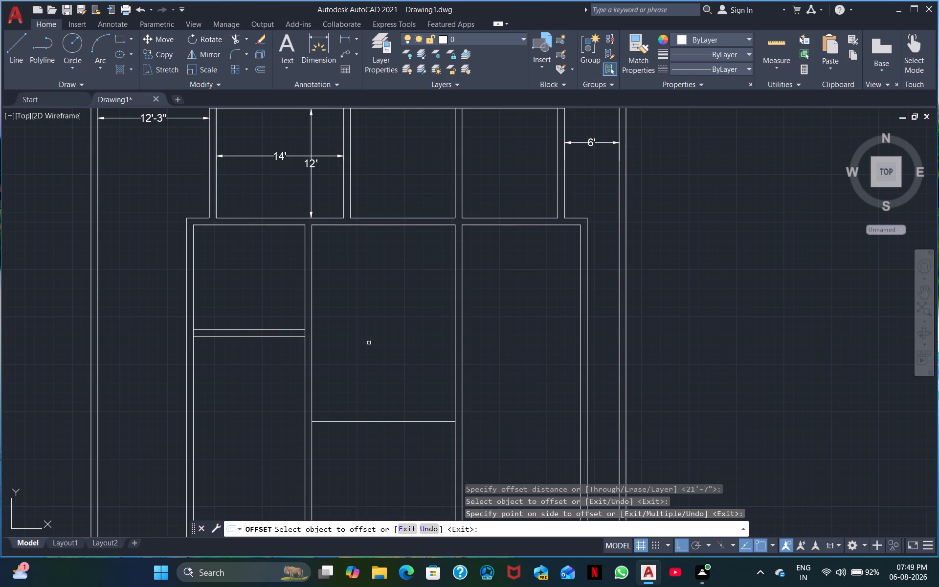
{"action": "scroll", "coordinate": [364, 329], "scroll_direction": "down", "scroll_amount": 1}
{"action": "scroll", "coordinate": [362, 329], "scroll_direction": "up", "scroll_amount": 1}
{"action": "key", "text": "space"}
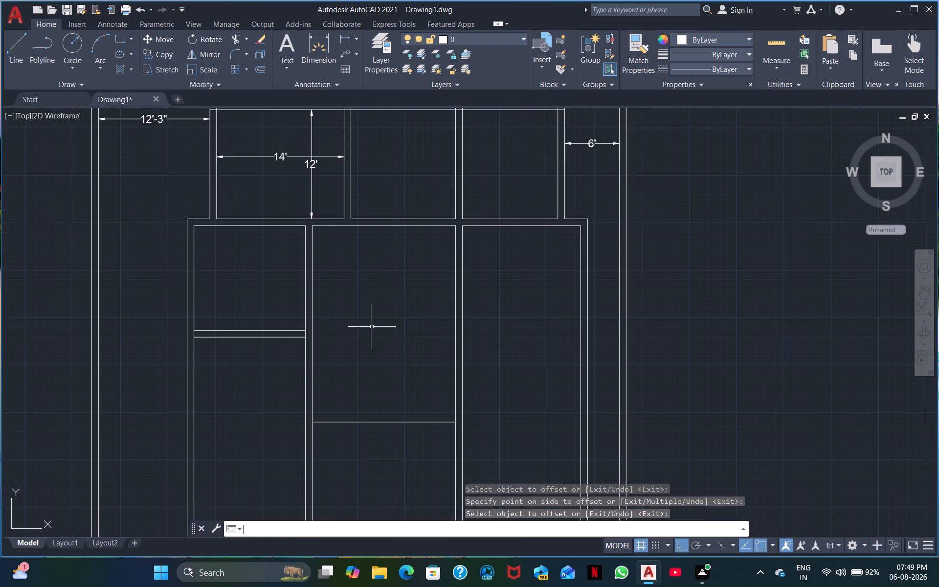
Measure the vertical distance between the top inner line and the new horizontal line in the lower row's second room.
{"action": "left_click", "coordinate": [346, 43]}
{"action": "left_click", "coordinate": [384, 226]}
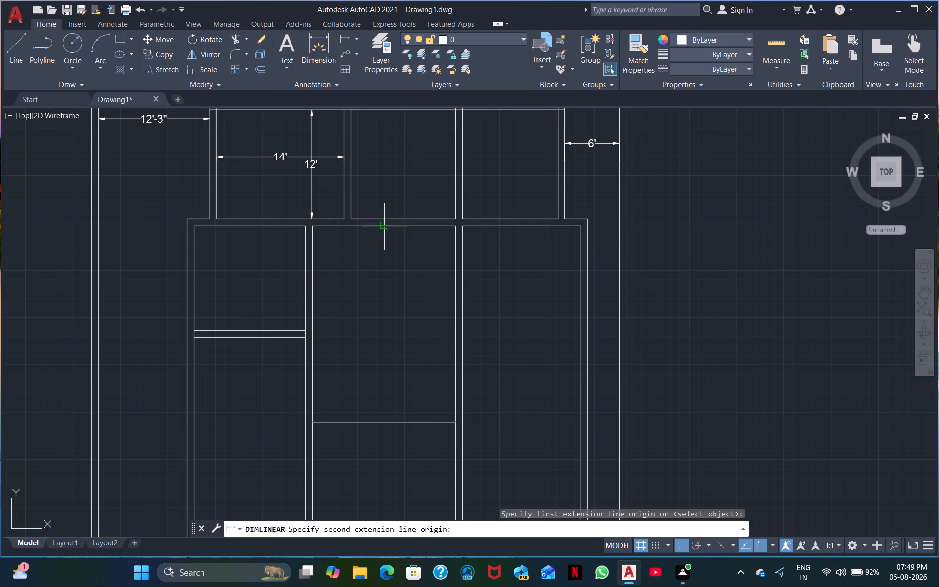
{"action": "left_click", "coordinate": [391, 422]}
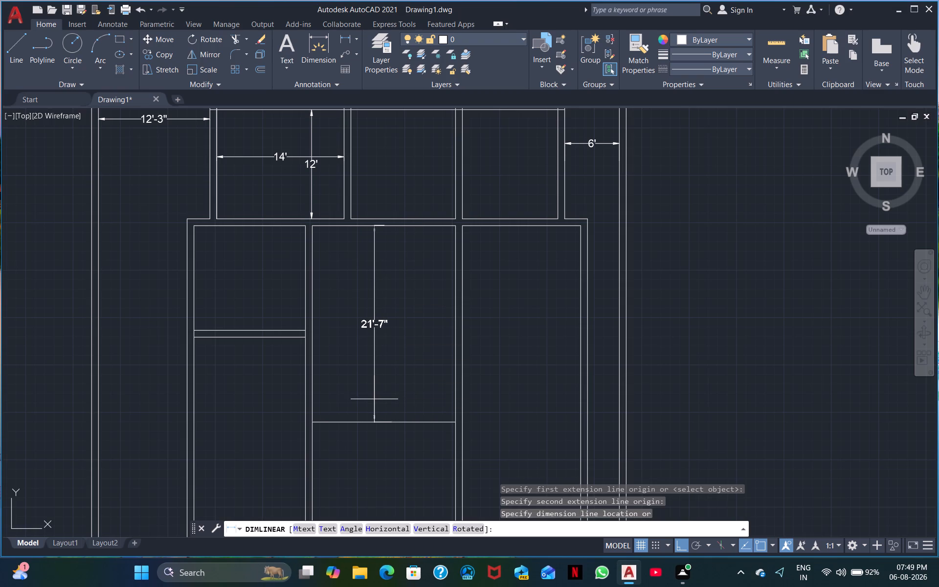
{"action": "key", "text": "Escape"}
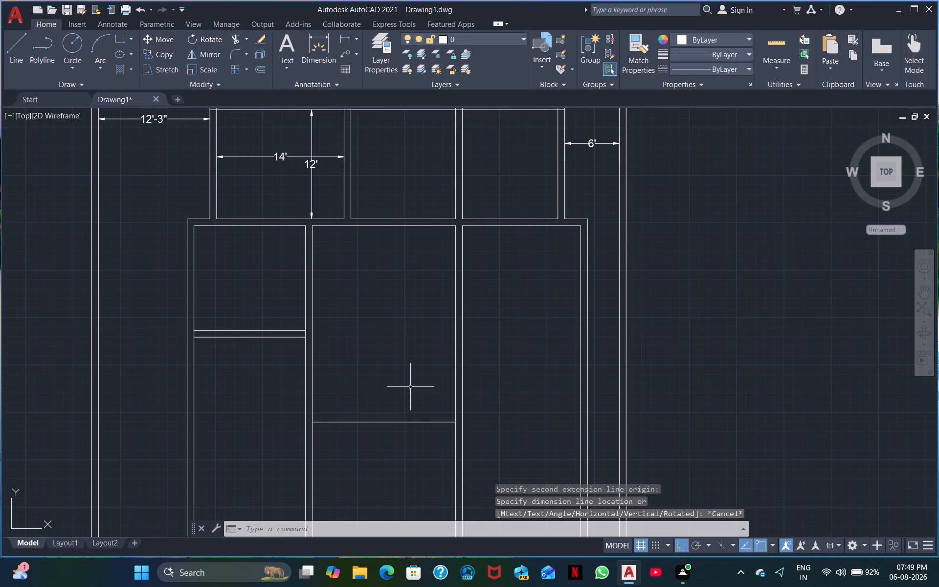
Offset the new horizontal line in the lower row's second room 1/2" downward.
{"action": "type", "text": "O"}
{"action": "key", "text": "space"}
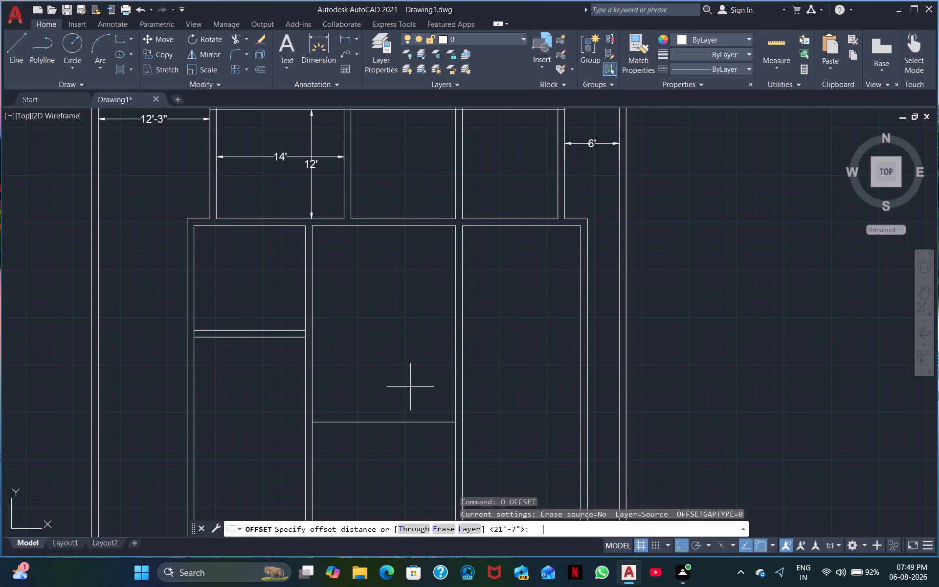
{"action": "type", "text": "1/2"}
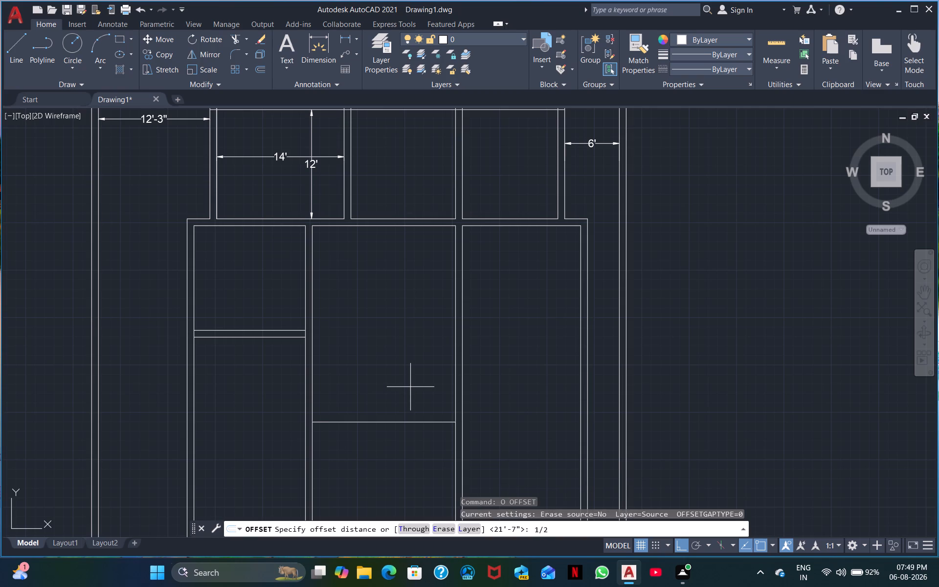
{"action": "key", "text": "shift+quotedbl"}
{"action": "key", "text": "Return"}
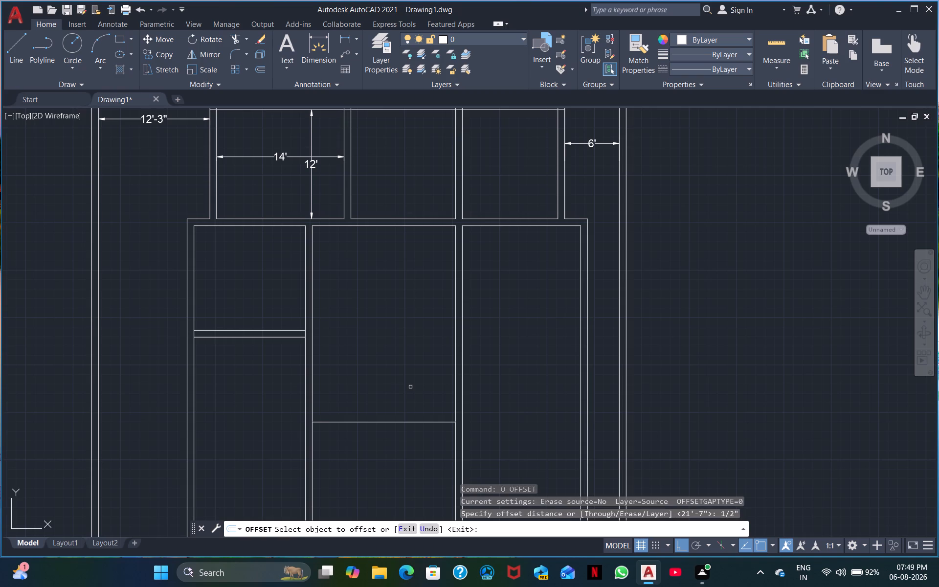
{"action": "left_click", "coordinate": [359, 422]}
{"action": "left_click", "coordinate": [365, 438]}
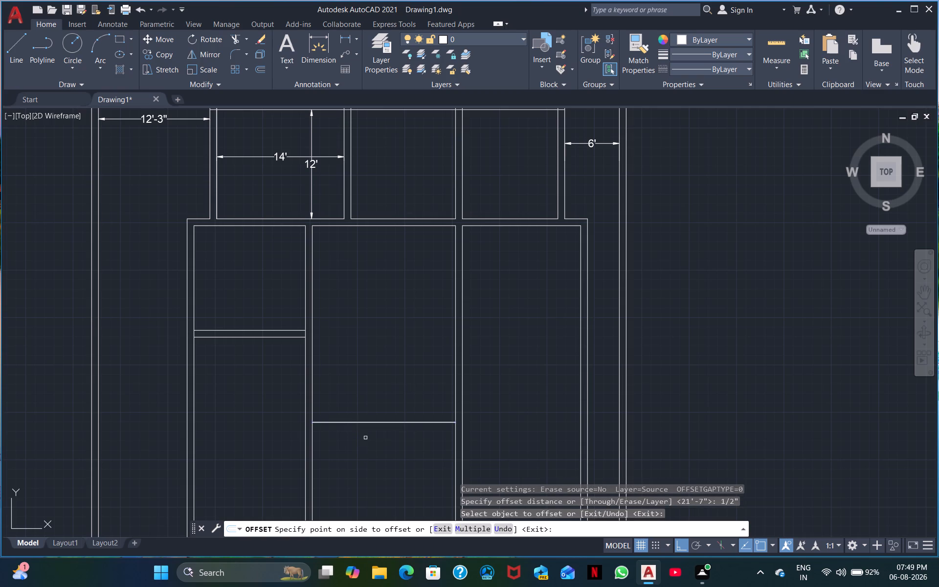
Erase the upper of the two closely spaced horizontal lines in the lower row's second room.
{"action": "scroll", "coordinate": [352, 443], "scroll_direction": "up", "scroll_amount": 5}
{"action": "middle_click_drag", "start_coordinate": [357, 434], "coordinate": [355, 516]}
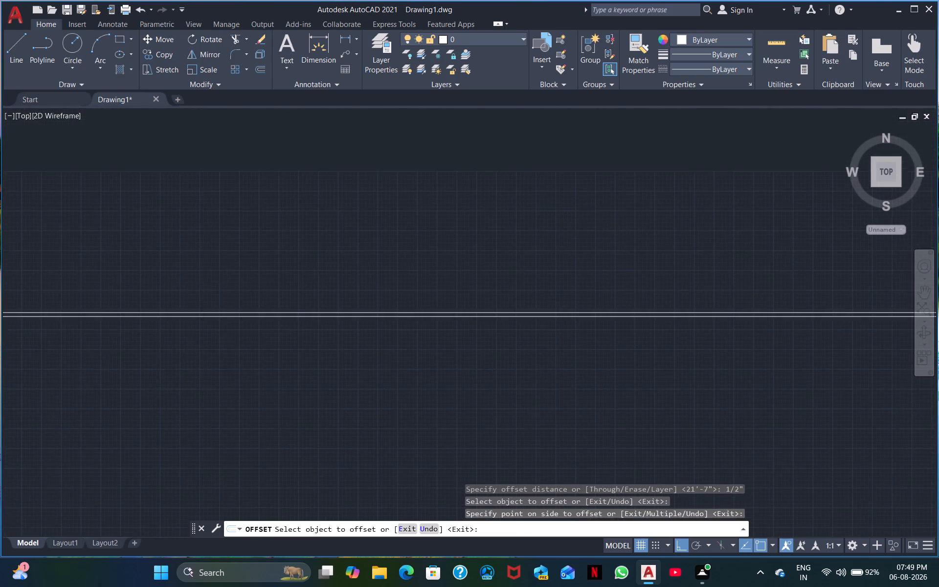
{"action": "middle_click_drag", "start_coordinate": [316, 427], "coordinate": [348, 542]}
{"action": "scroll", "coordinate": [316, 427], "scroll_direction": "up", "scroll_amount": 1}
{"action": "left_click", "coordinate": [330, 359]}
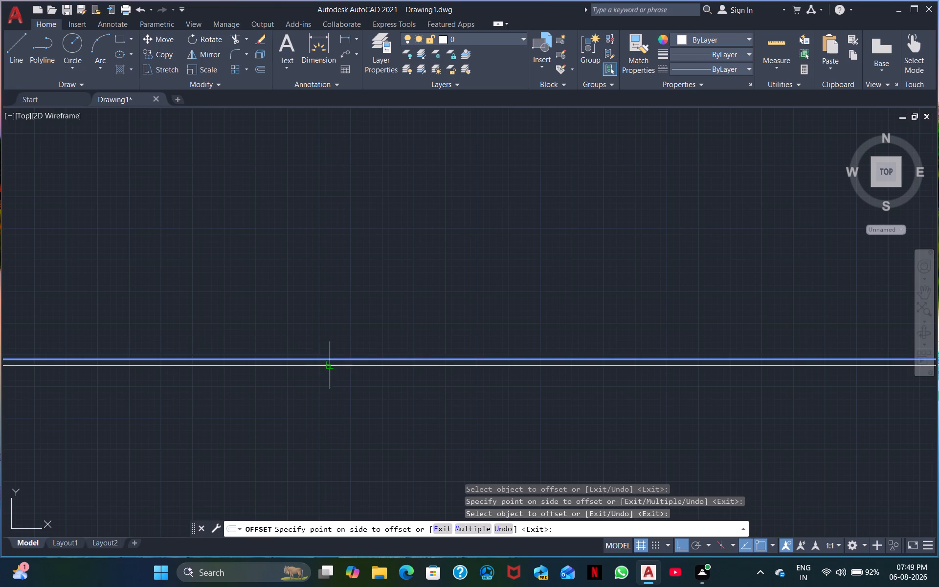
{"action": "key", "text": "Escape"}
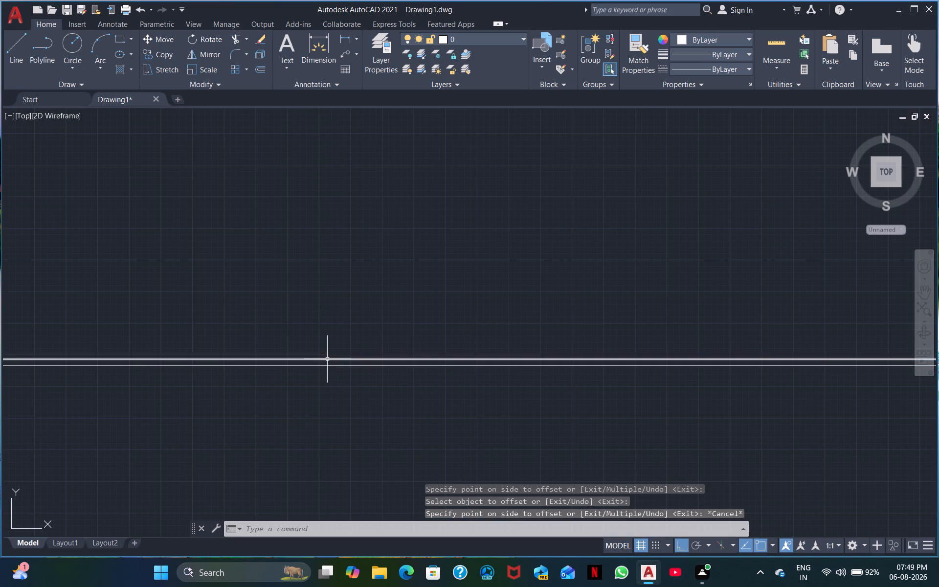
{"action": "left_click", "coordinate": [326, 359]}
{"action": "right_click", "coordinate": [326, 359]}
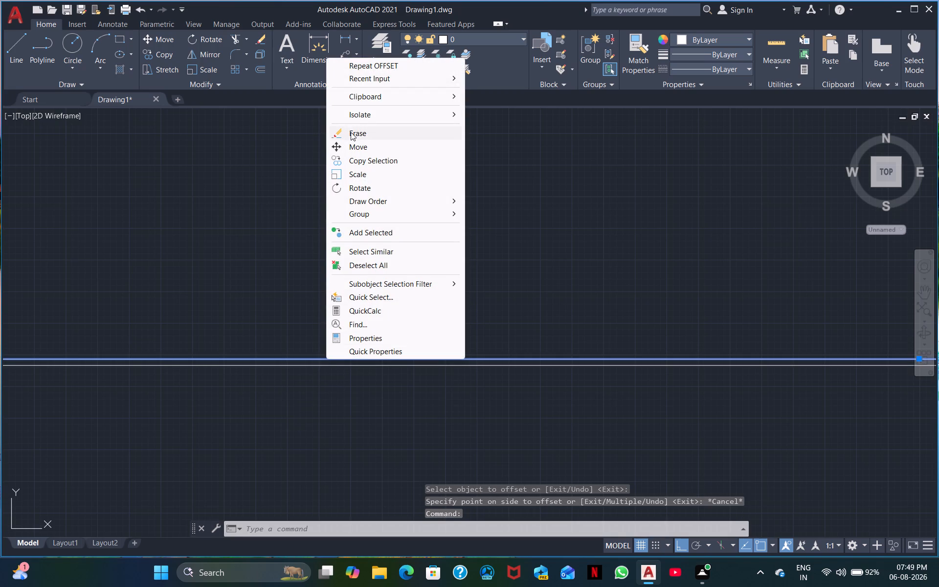
{"action": "left_click", "coordinate": [351, 132]}
Offset the remaining horizontal line in the lower row's second room 9" downward to form the cross wall's second face.
{"action": "scroll", "coordinate": [352, 223], "scroll_direction": "down", "scroll_amount": 2}
{"action": "middle_click_drag", "start_coordinate": [351, 225], "coordinate": [348, 245]}
{"action": "scroll", "coordinate": [348, 245], "scroll_direction": "down", "scroll_amount": 2}
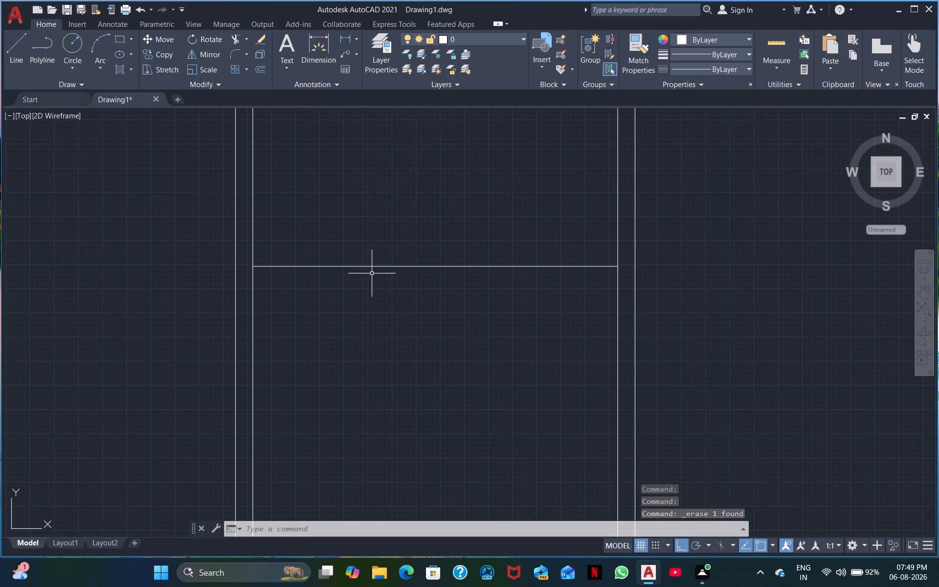
{"action": "type", "text": "O"}
{"action": "key", "text": "space"}
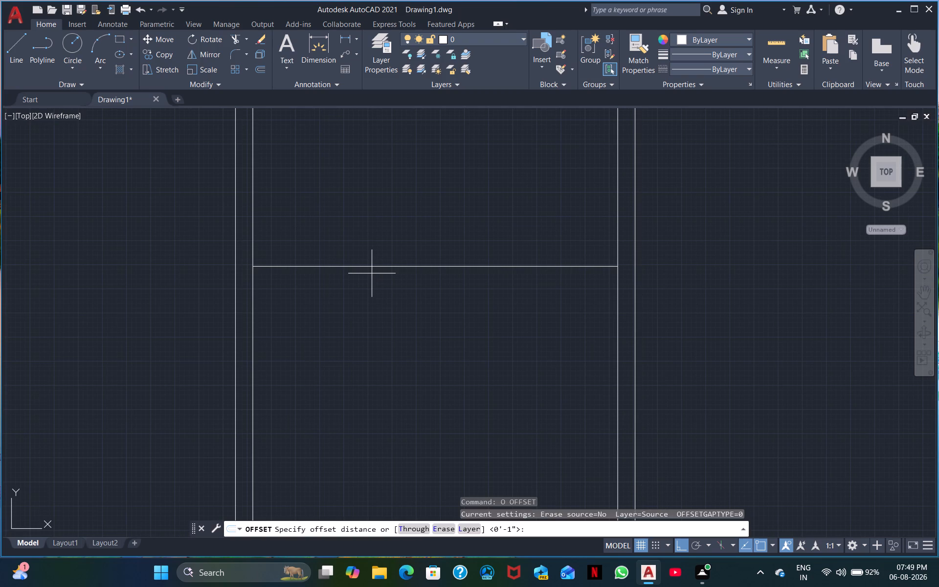
{"action": "key", "text": "9"}
{"action": "key", "text": "shift+quotedbl"}
{"action": "key", "text": "Return"}
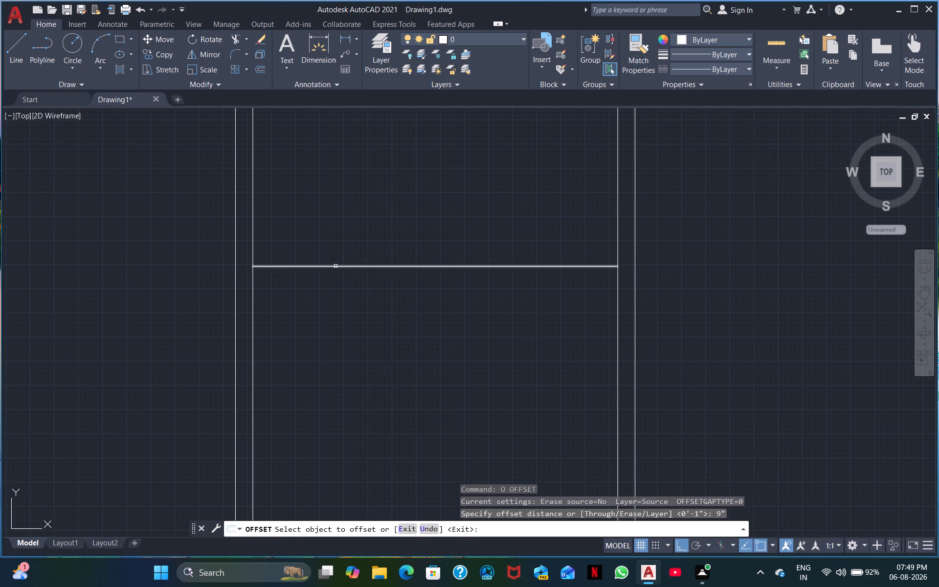
{"action": "left_click", "coordinate": [335, 266]}
{"action": "left_click", "coordinate": [337, 287]}
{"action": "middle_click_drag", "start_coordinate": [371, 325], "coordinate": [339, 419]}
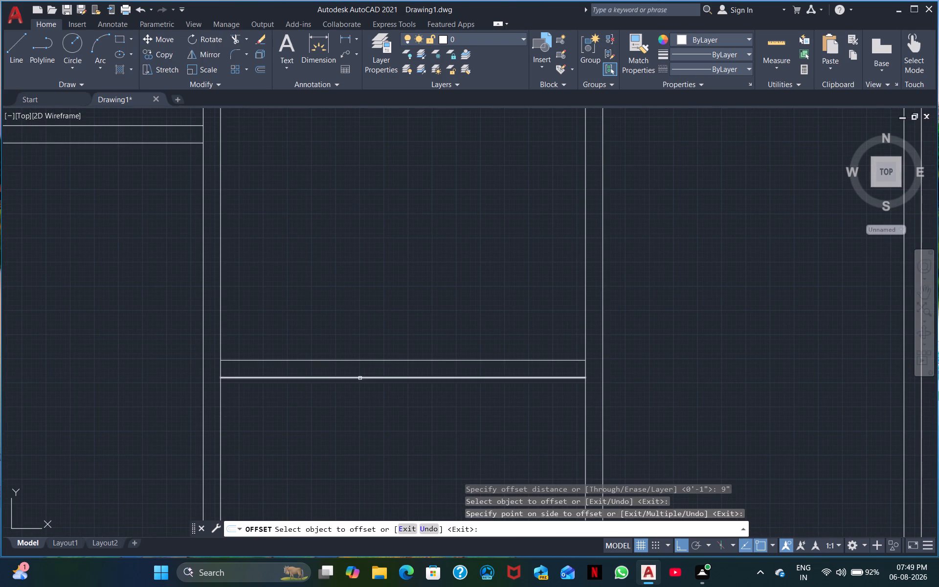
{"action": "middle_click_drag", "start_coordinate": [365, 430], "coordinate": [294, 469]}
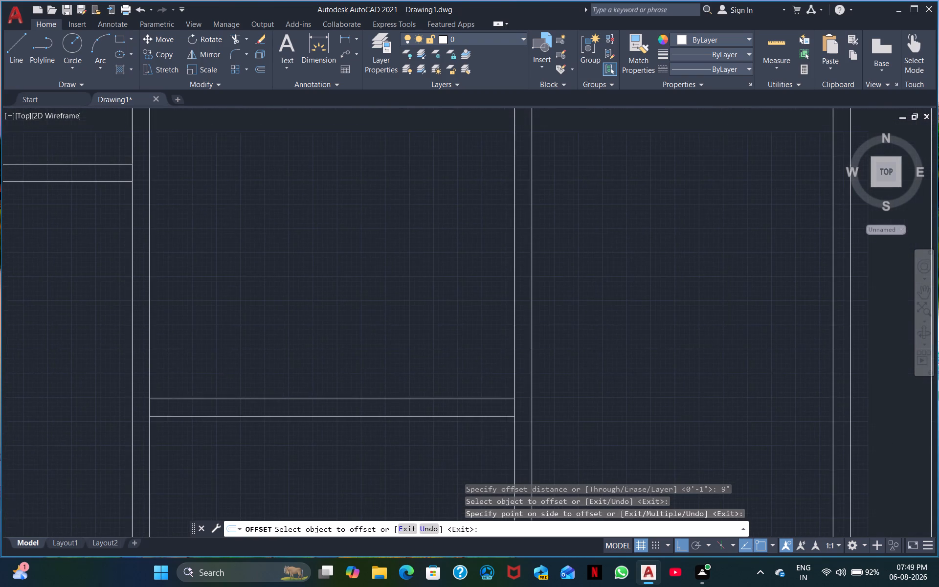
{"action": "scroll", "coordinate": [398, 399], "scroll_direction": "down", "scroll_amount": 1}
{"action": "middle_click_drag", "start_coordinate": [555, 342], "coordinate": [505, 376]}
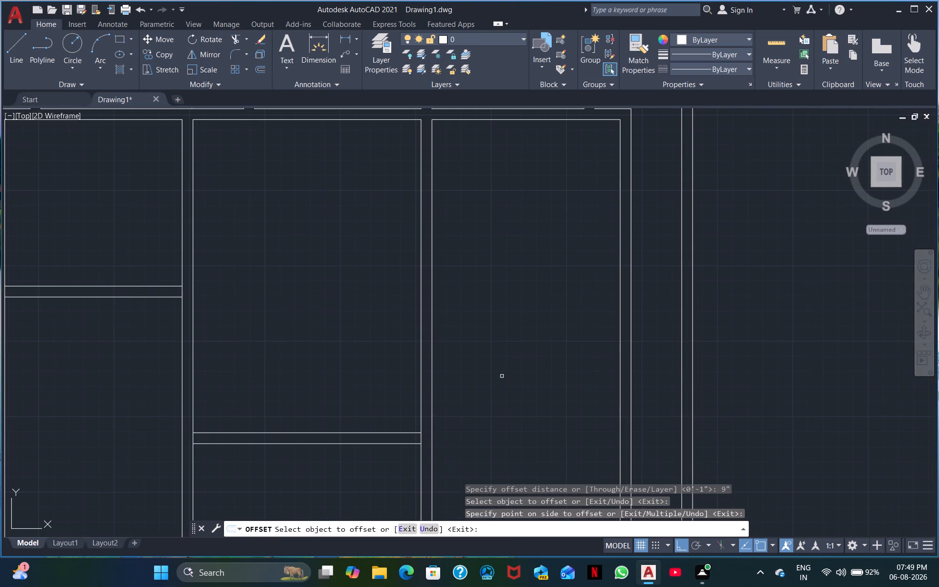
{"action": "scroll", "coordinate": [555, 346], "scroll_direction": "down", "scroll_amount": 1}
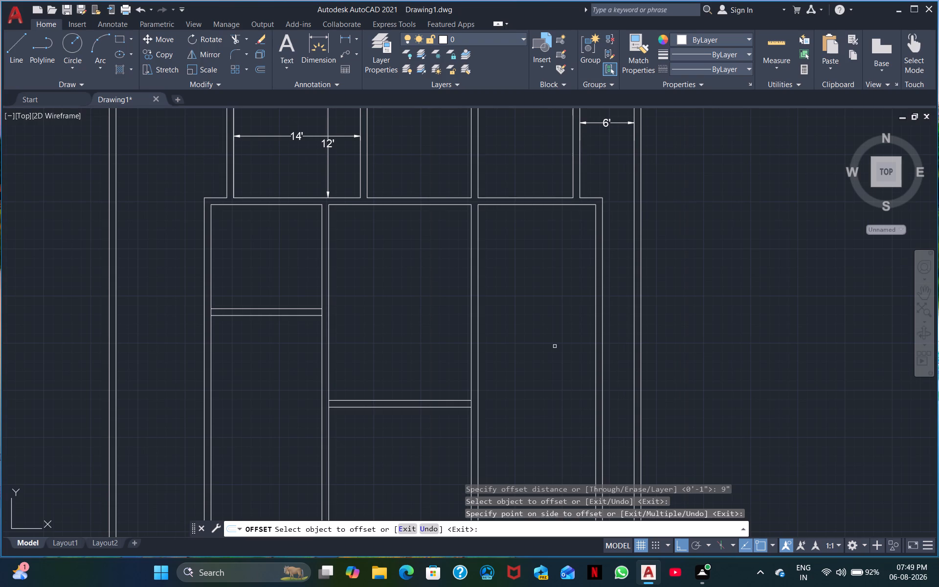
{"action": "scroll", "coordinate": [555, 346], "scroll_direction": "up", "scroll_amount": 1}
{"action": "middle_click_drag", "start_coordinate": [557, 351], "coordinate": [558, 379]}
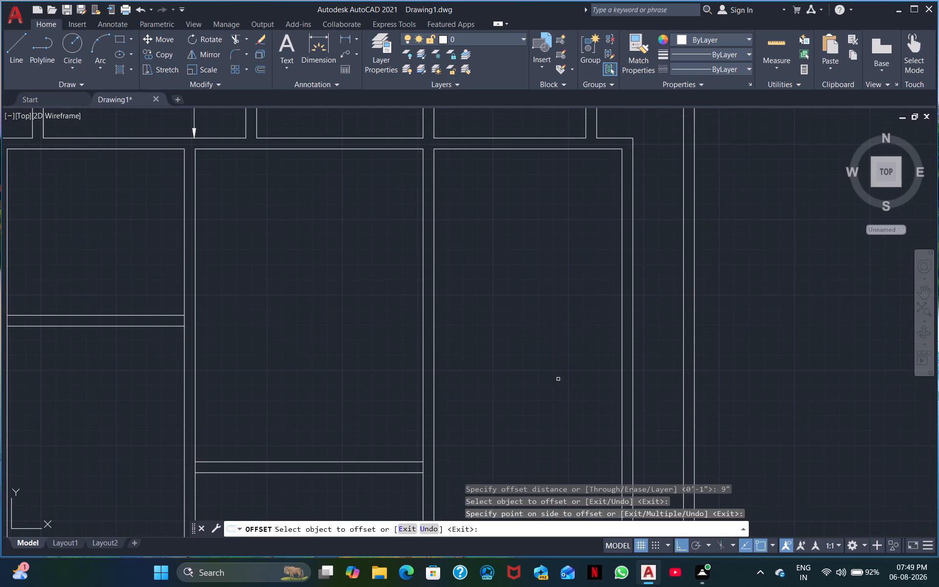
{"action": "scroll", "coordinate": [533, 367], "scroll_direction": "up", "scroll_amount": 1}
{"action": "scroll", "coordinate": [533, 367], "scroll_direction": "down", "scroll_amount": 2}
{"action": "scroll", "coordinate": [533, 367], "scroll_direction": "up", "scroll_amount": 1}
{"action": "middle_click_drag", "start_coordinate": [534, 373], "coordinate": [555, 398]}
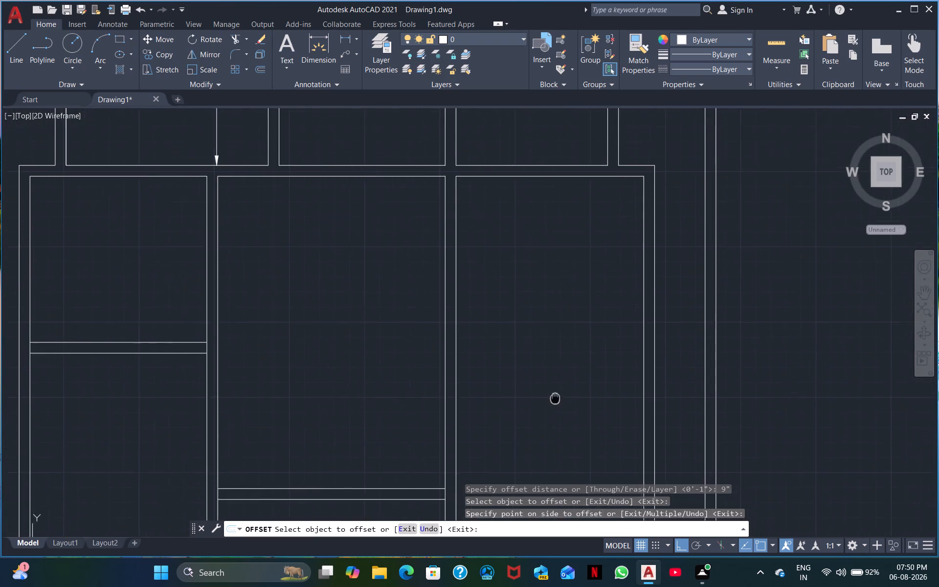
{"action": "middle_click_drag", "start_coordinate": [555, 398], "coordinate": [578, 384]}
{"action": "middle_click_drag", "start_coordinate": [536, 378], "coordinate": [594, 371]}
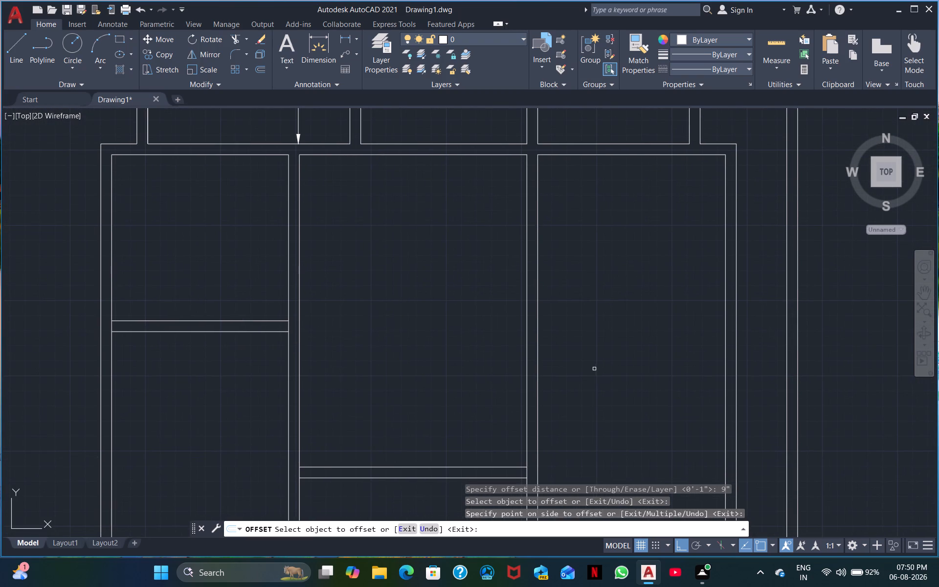
Offset the top inner line of the lower row's third room 11'6" downward.
{"action": "scroll", "coordinate": [594, 369], "scroll_direction": "down", "scroll_amount": 1}
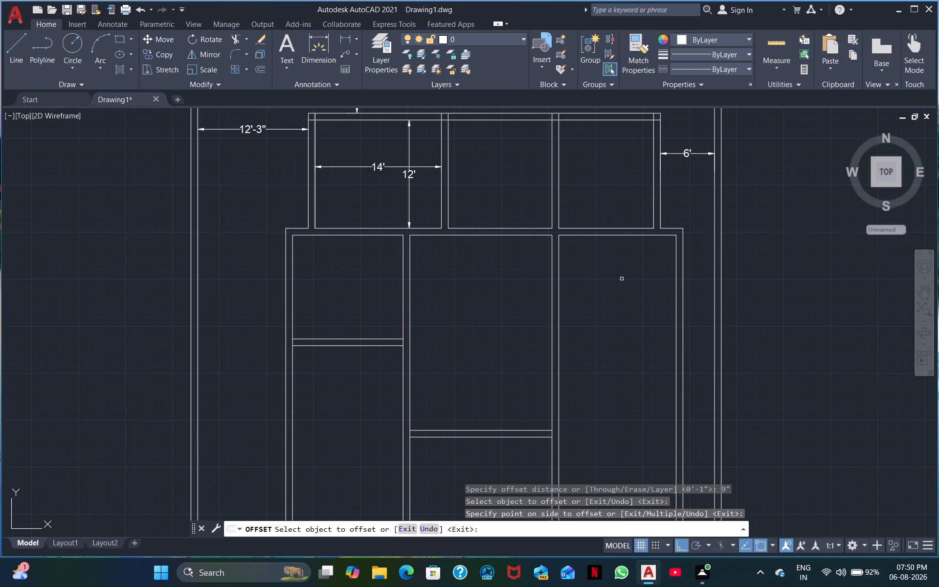
{"action": "key", "text": "space"}
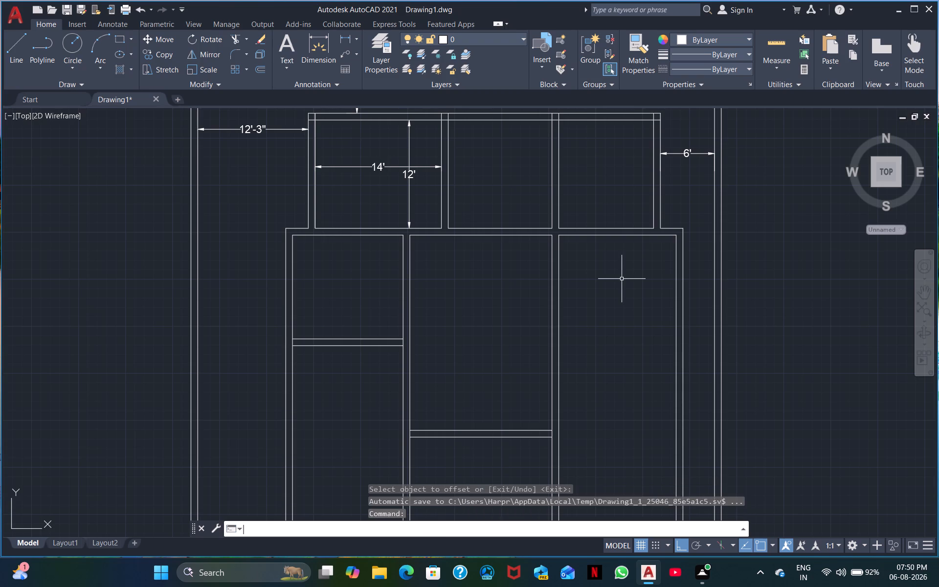
{"action": "key", "text": "space"}
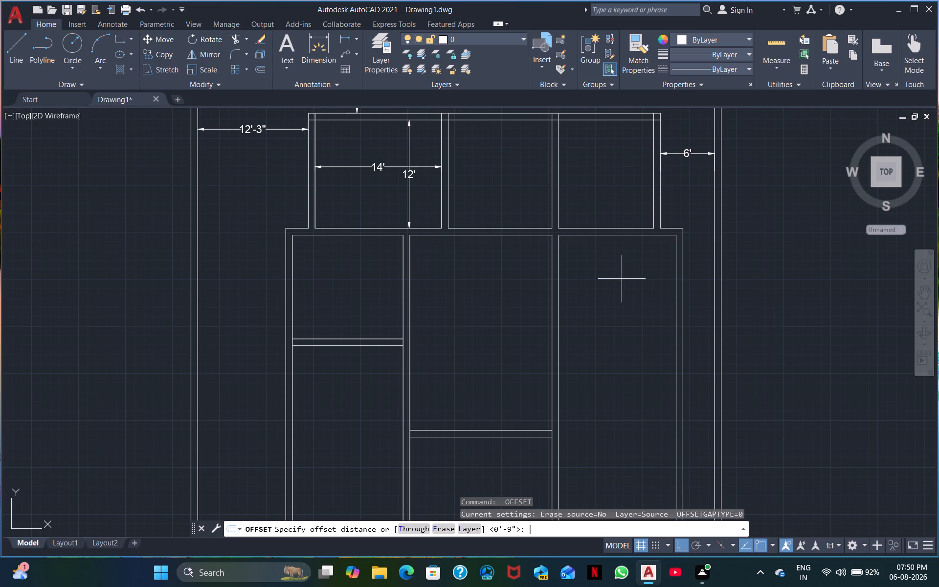
{"action": "type", "text": "11'6\""}
{"action": "key", "text": "Return"}
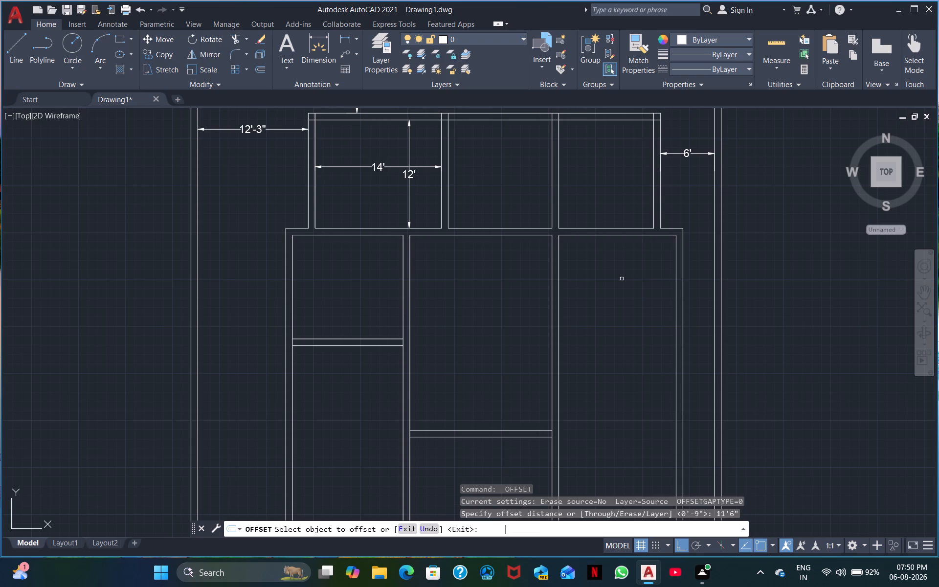
{"action": "left_click", "coordinate": [610, 234]}
{"action": "left_click", "coordinate": [616, 309]}
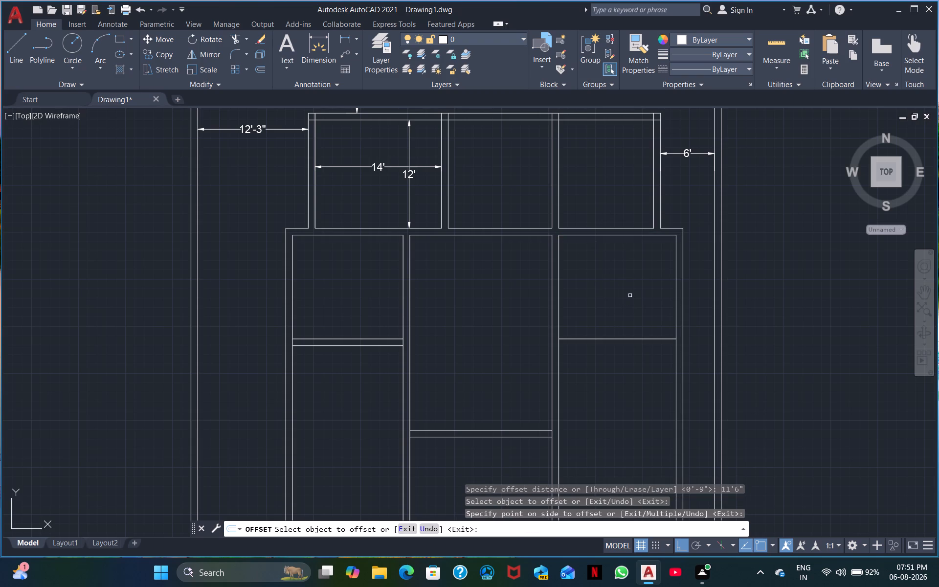
{"action": "key", "text": "space"}
Offset the new horizontal line in the lower row's third room 9" downward to form the cross wall's second face.
{"action": "key", "text": "space"}
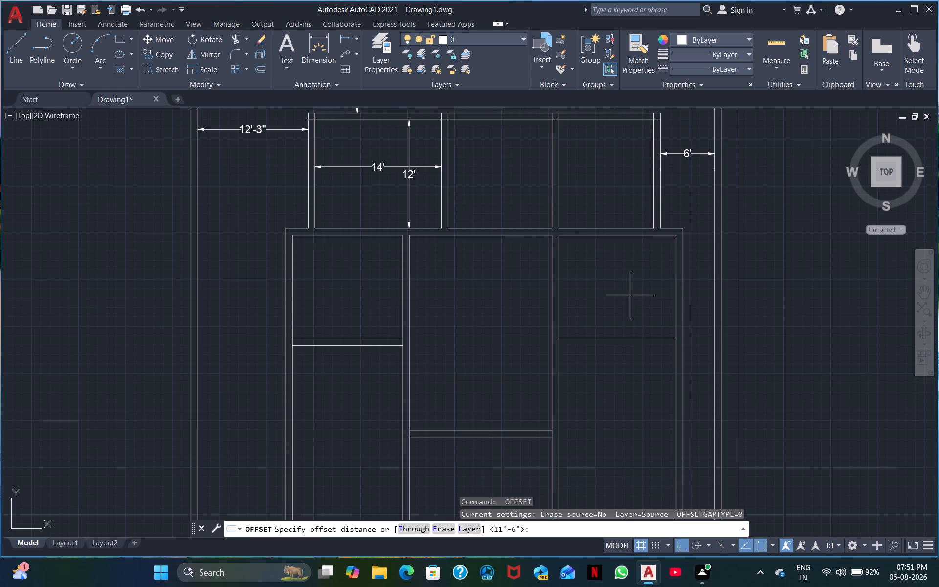
{"action": "type", "text": "9\""}
{"action": "key", "text": "Return"}
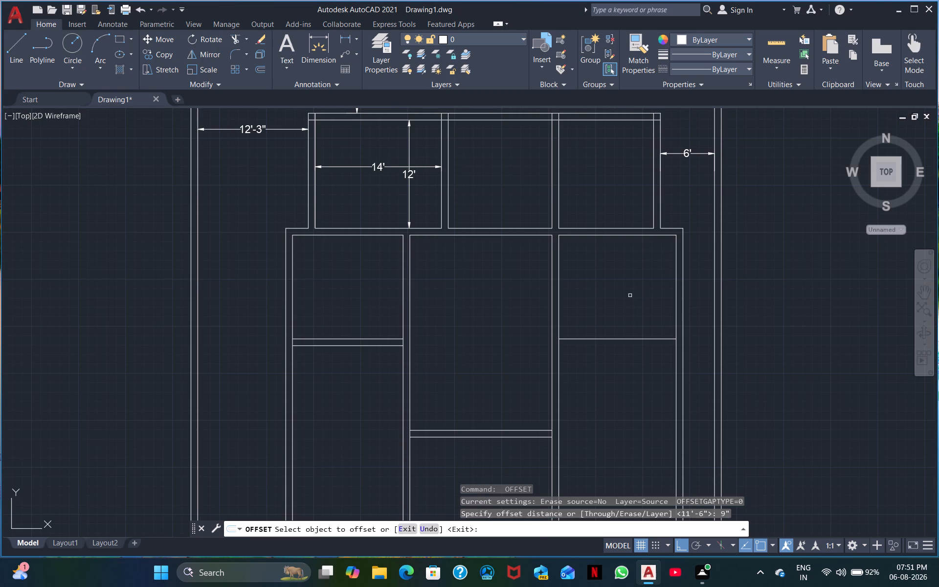
{"action": "left_click", "coordinate": [607, 339]}
{"action": "left_click", "coordinate": [608, 350]}
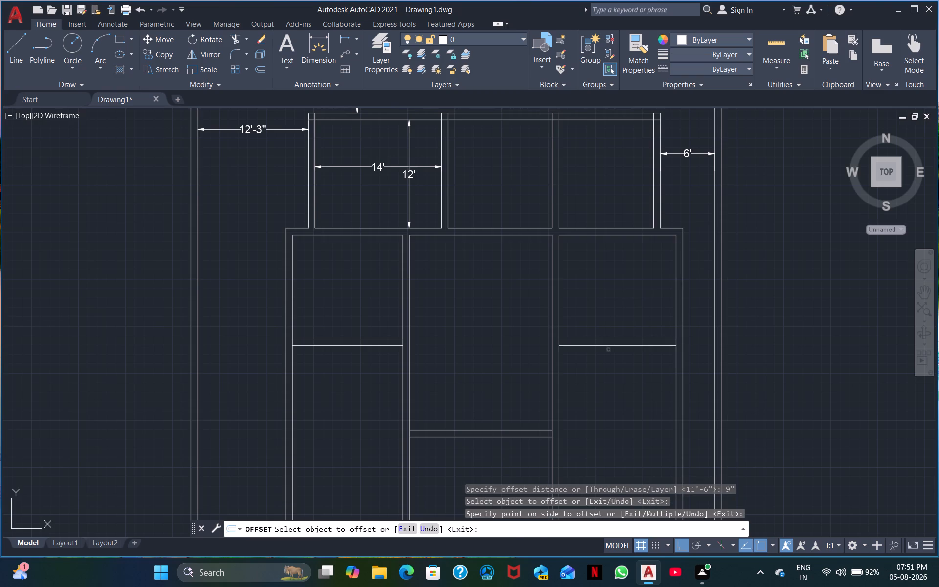
{"action": "middle_click_drag", "start_coordinate": [615, 381], "coordinate": [615, 322]}
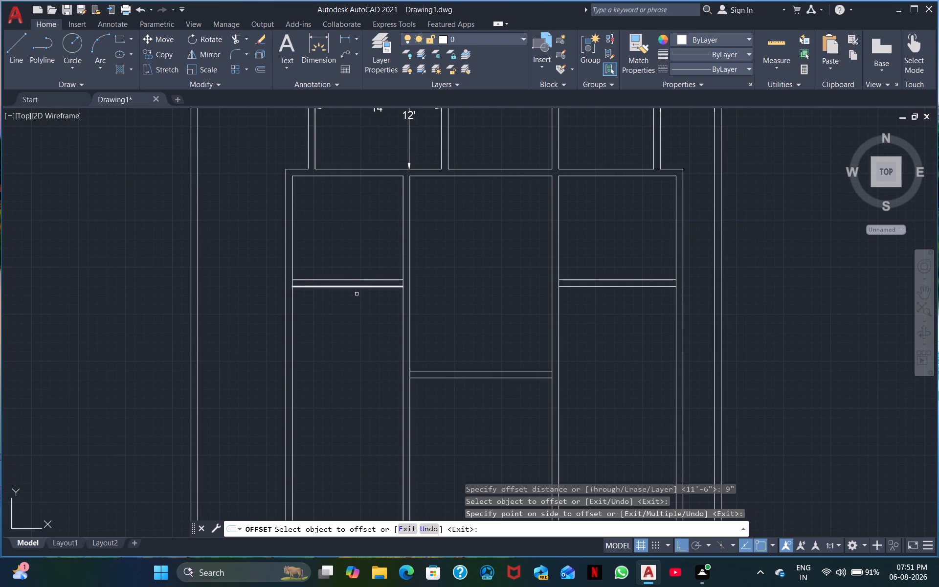
{"action": "key", "text": "space"}
Offset the lower face of the cross wall in the lower row's first room 3' downward.
{"action": "key", "text": "space"}
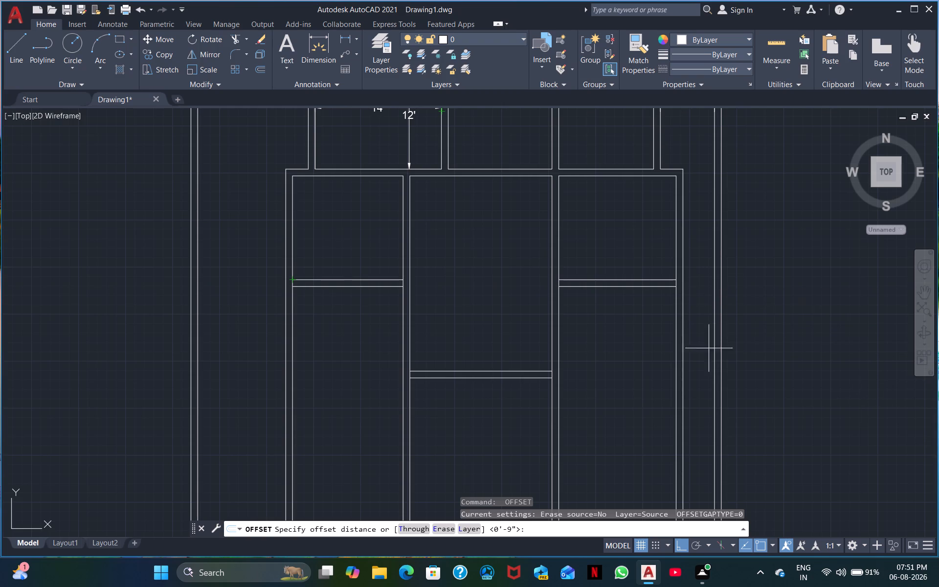
{"action": "middle_click_drag", "start_coordinate": [800, 367], "coordinate": [938, 315]}
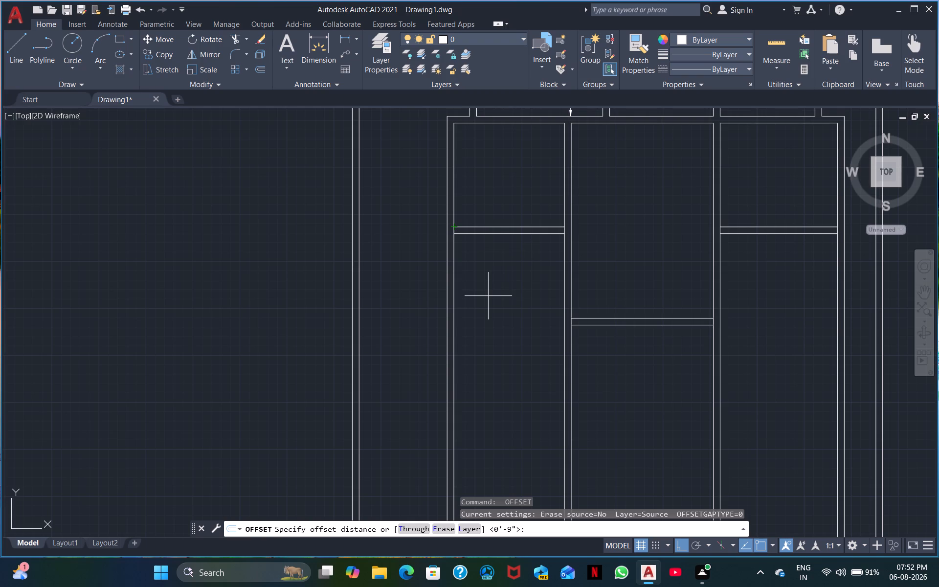
{"action": "key", "text": "3"}
{"action": "key", "text": "apostrophe"}
{"action": "key", "text": "Return"}
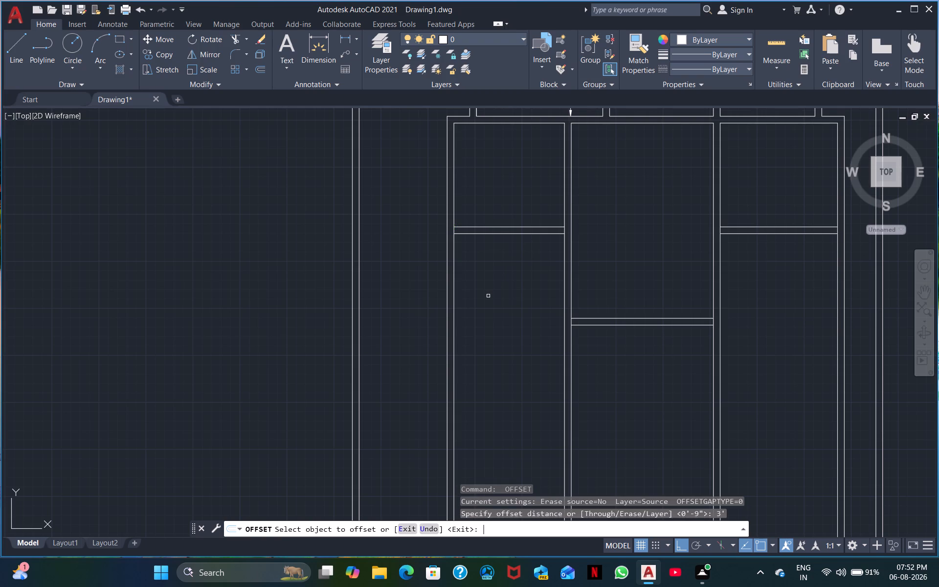
{"action": "double_click", "coordinate": [500, 235]}
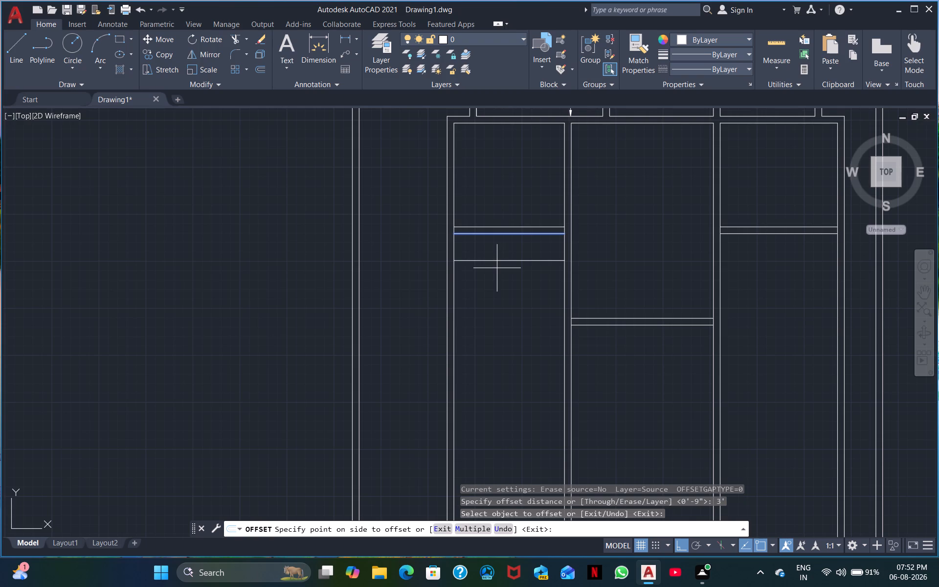
{"action": "left_click", "coordinate": [497, 268]}
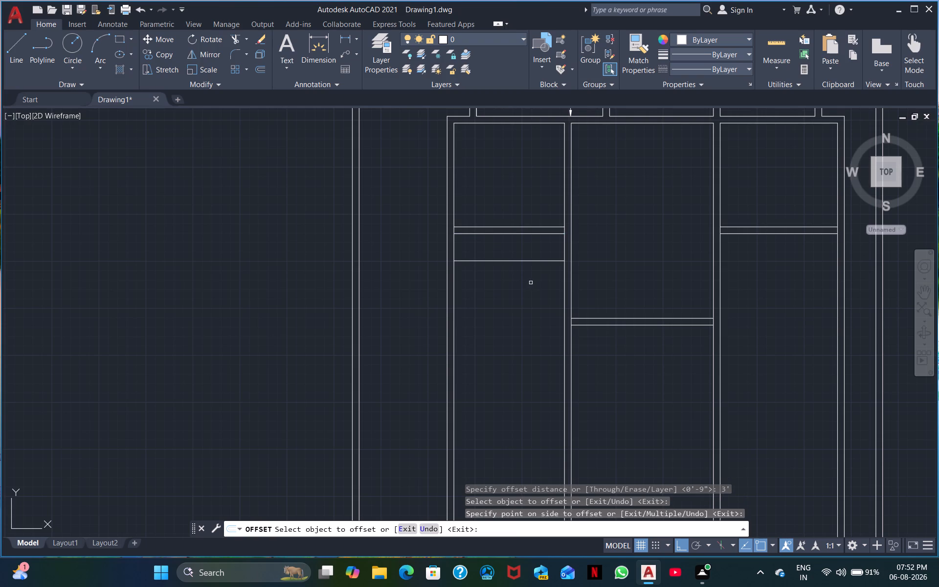
{"action": "key", "text": "space"}
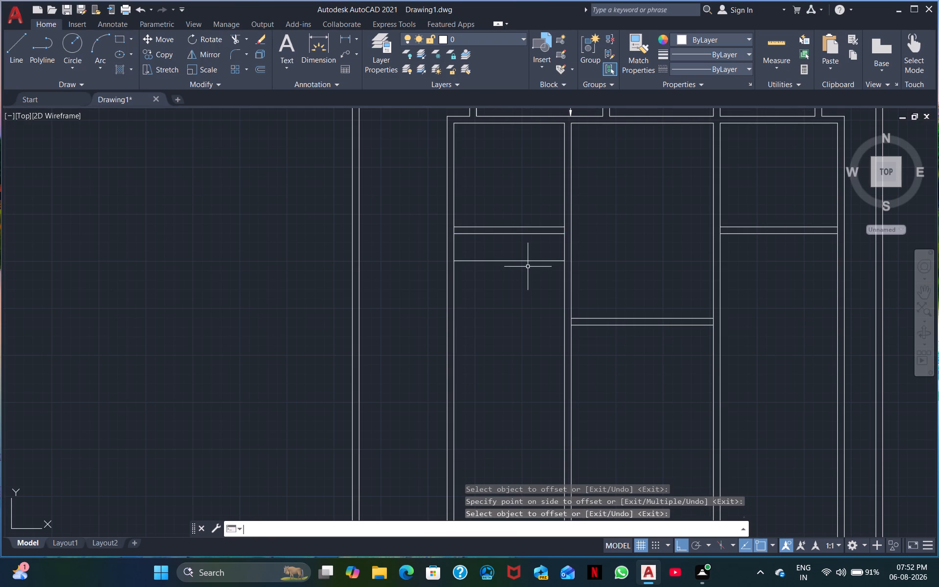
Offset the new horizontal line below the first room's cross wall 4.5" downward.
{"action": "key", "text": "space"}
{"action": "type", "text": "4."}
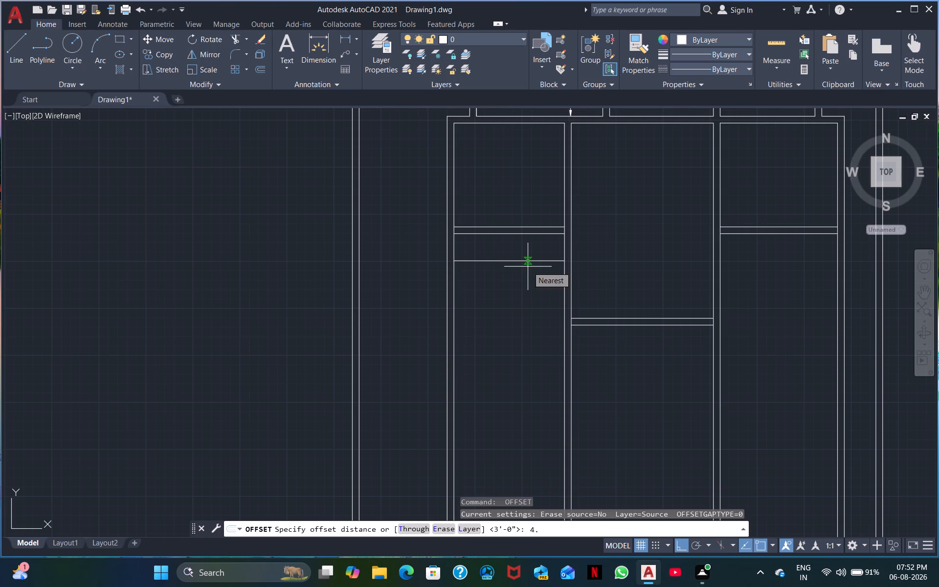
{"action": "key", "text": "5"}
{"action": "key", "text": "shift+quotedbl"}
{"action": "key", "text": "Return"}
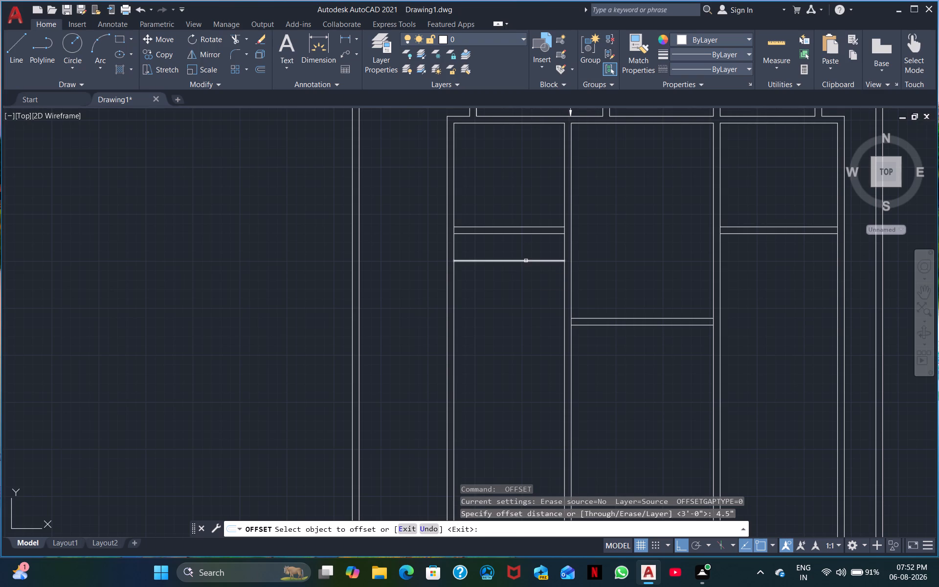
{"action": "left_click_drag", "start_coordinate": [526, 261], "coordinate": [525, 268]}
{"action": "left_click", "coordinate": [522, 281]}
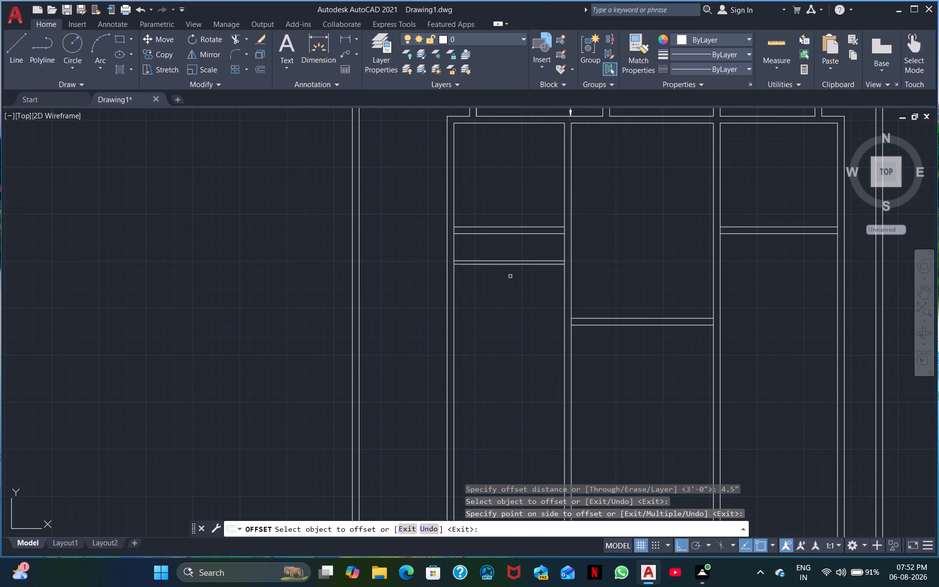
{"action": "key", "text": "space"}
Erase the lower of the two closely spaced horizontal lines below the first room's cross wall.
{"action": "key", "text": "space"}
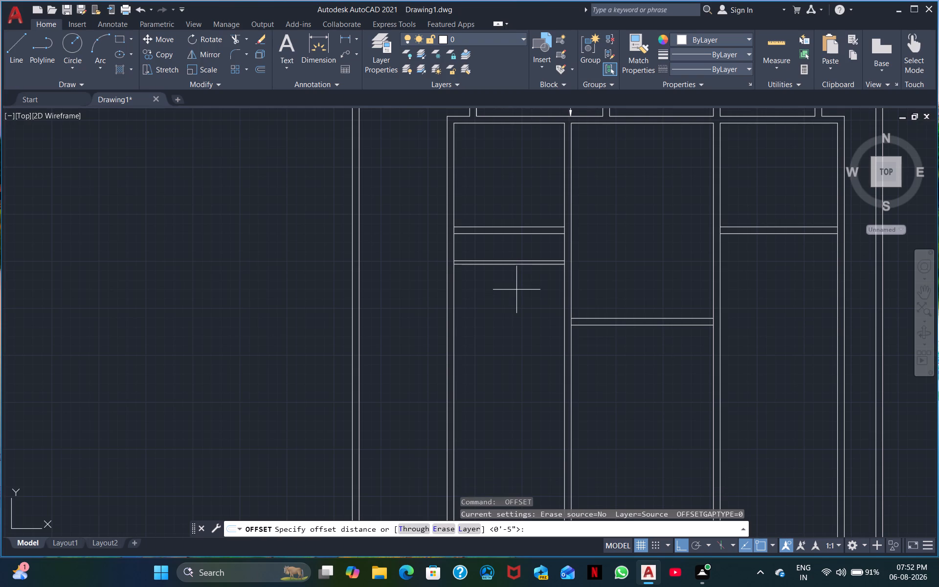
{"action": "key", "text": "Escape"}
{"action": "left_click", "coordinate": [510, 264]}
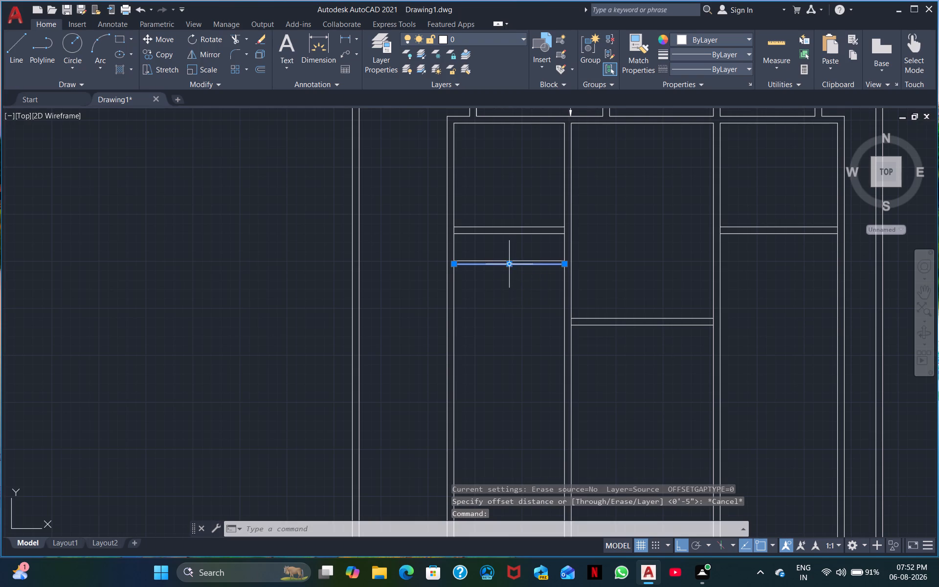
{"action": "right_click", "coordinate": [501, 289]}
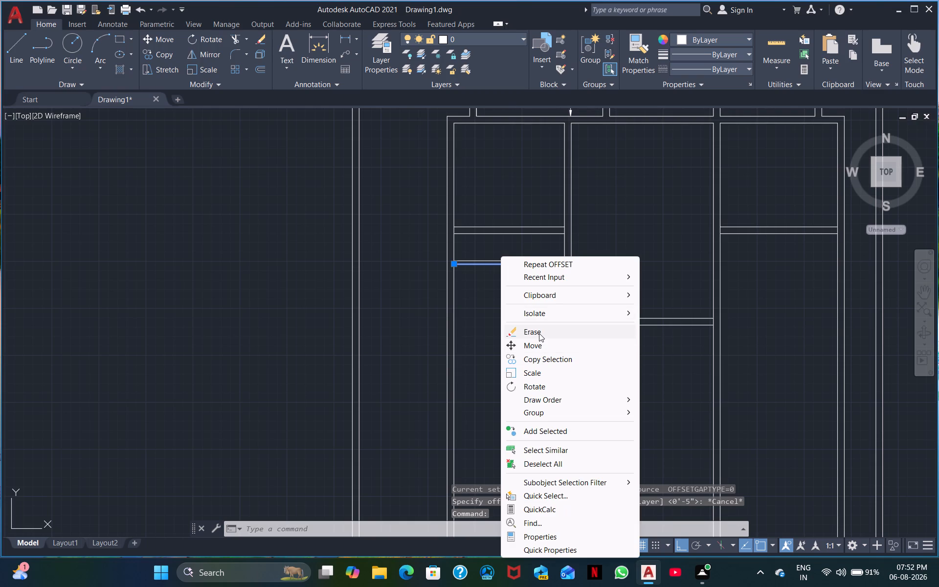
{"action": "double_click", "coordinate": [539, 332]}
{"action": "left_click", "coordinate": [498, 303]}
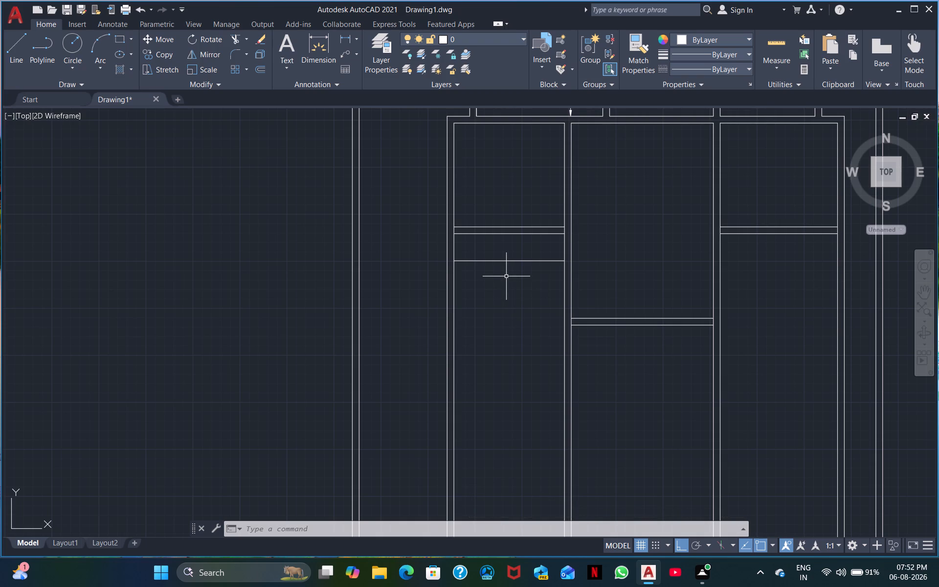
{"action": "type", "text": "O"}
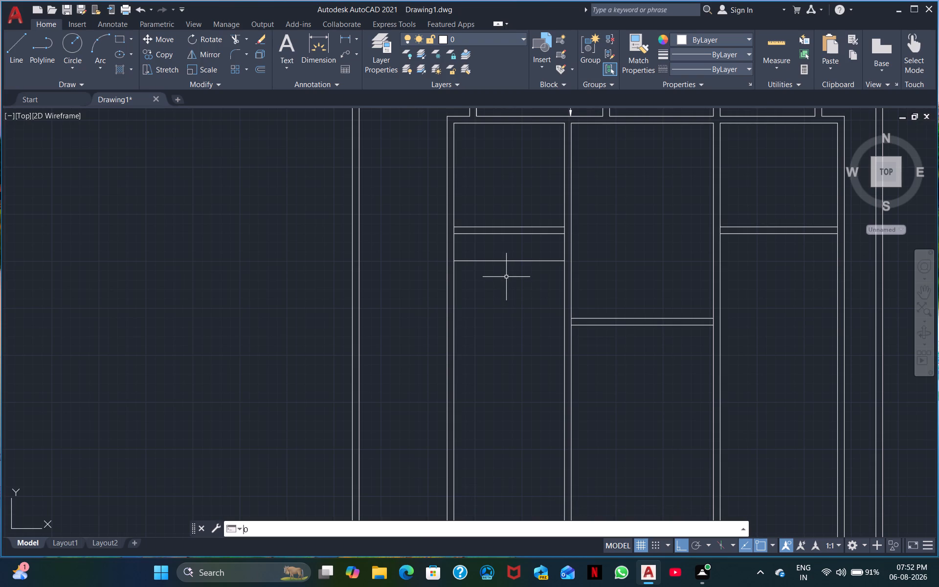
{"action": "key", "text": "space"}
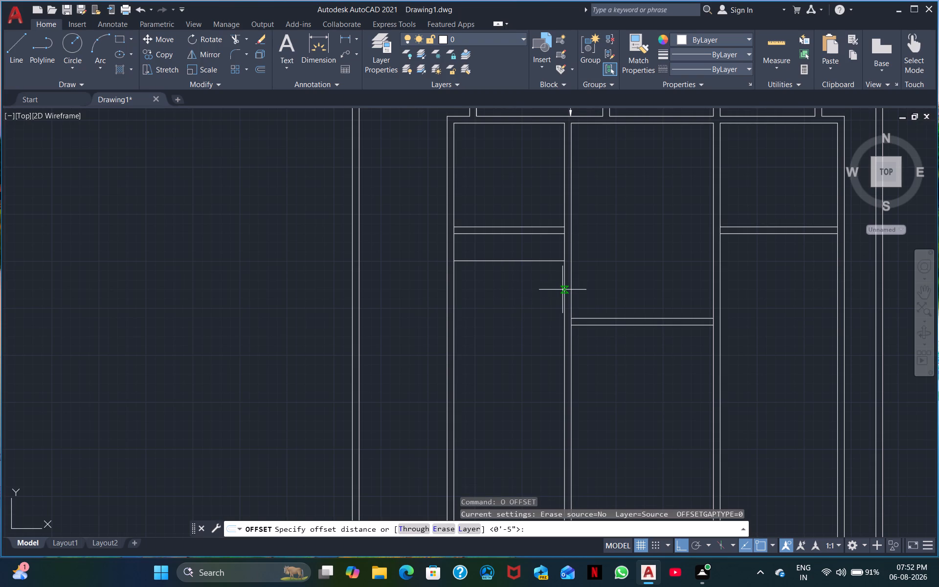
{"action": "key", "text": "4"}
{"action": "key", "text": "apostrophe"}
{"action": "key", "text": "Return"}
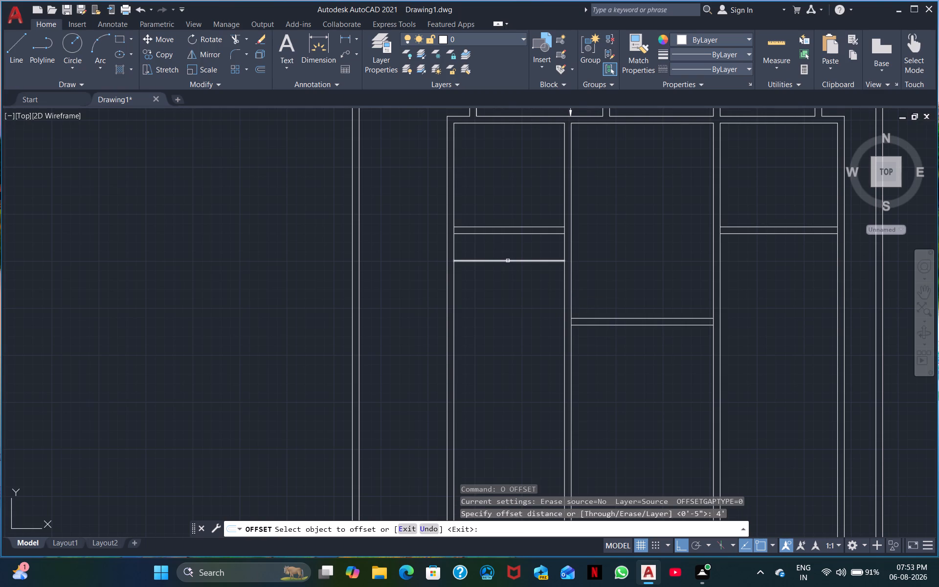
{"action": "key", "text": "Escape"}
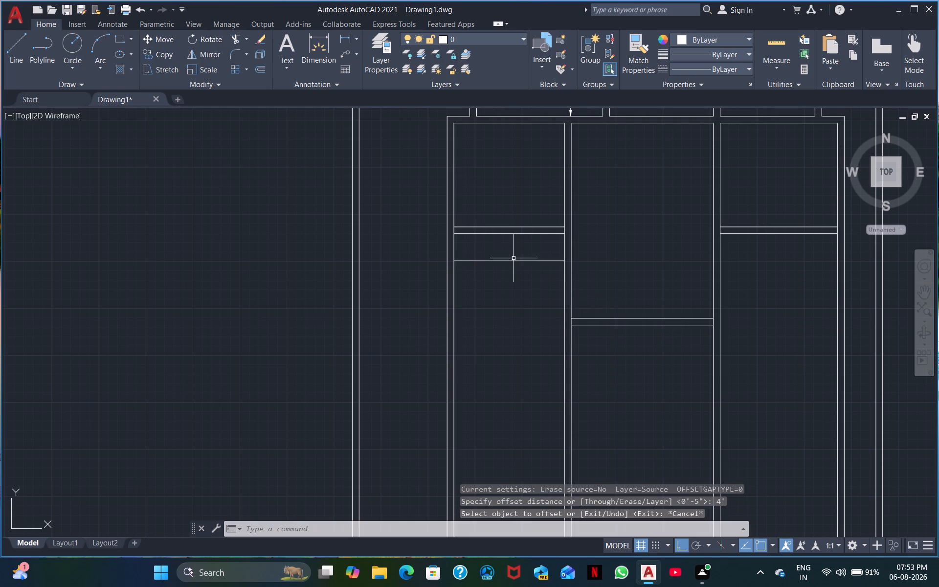
Offset the single horizontal line below the first room's cross wall 4" downward.
{"action": "key", "text": "space"}
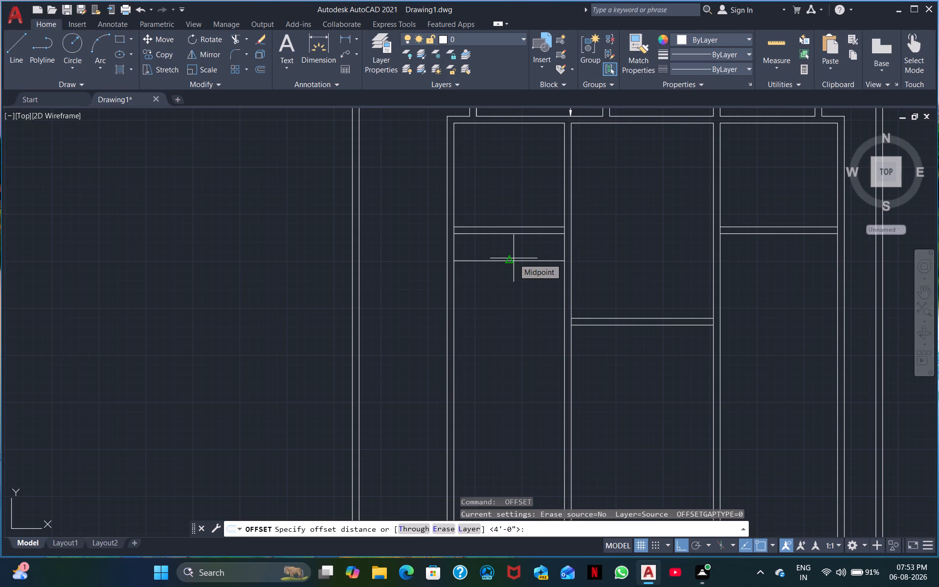
{"action": "type", "text": "4\""}
{"action": "key", "text": "Return"}
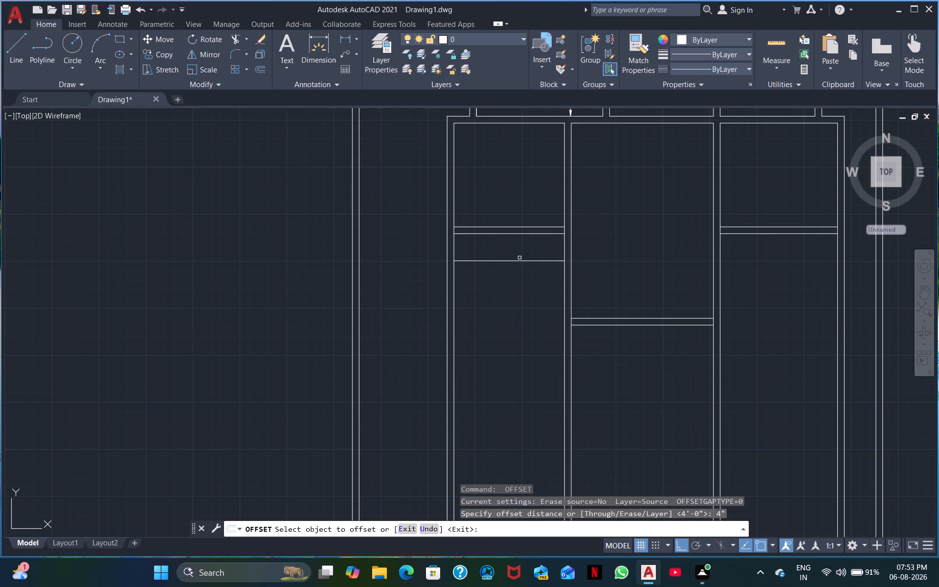
{"action": "left_click", "coordinate": [518, 262]}
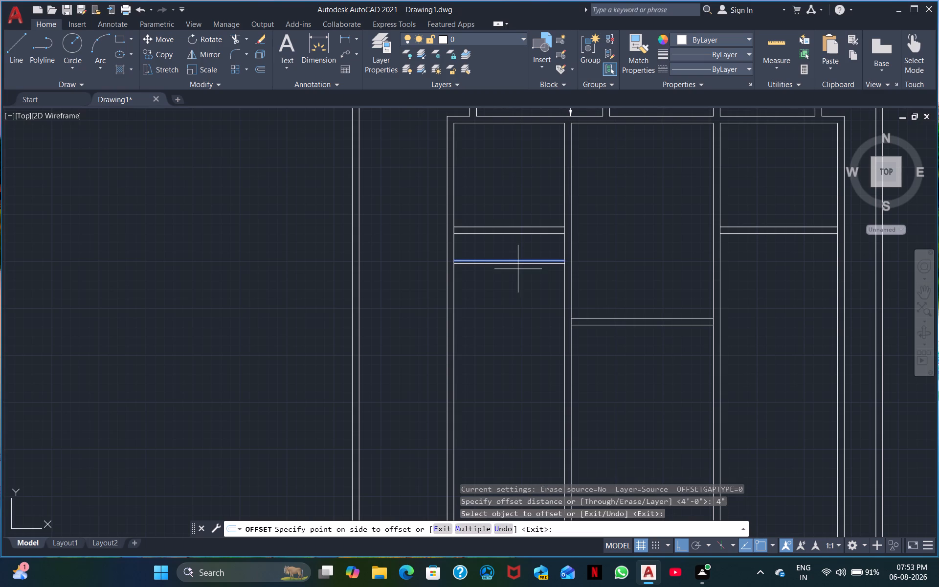
{"action": "left_click", "coordinate": [518, 269]}
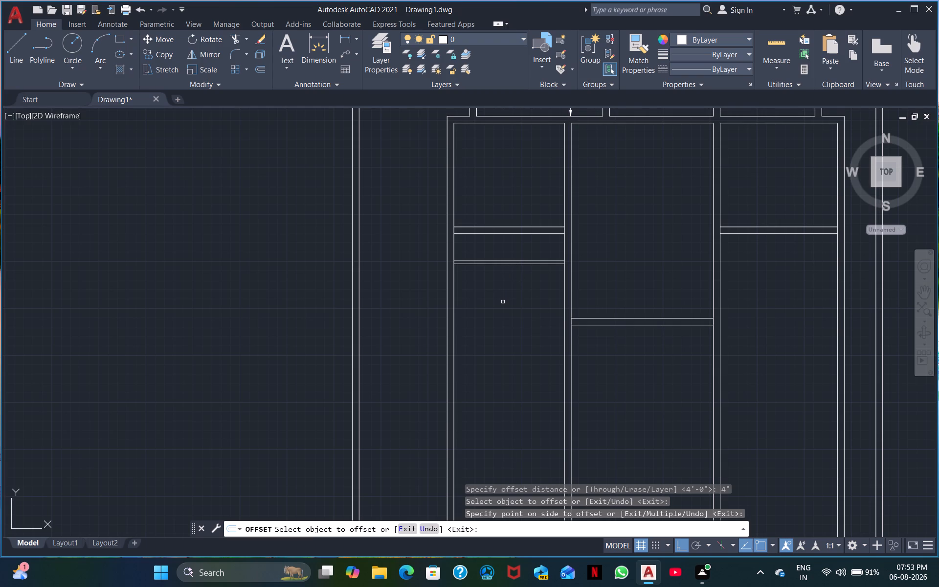
{"action": "key", "text": "space"}
Offset the lower line of the thin pair below the first room's cross wall 1/2" downward.
{"action": "key", "text": "space"}
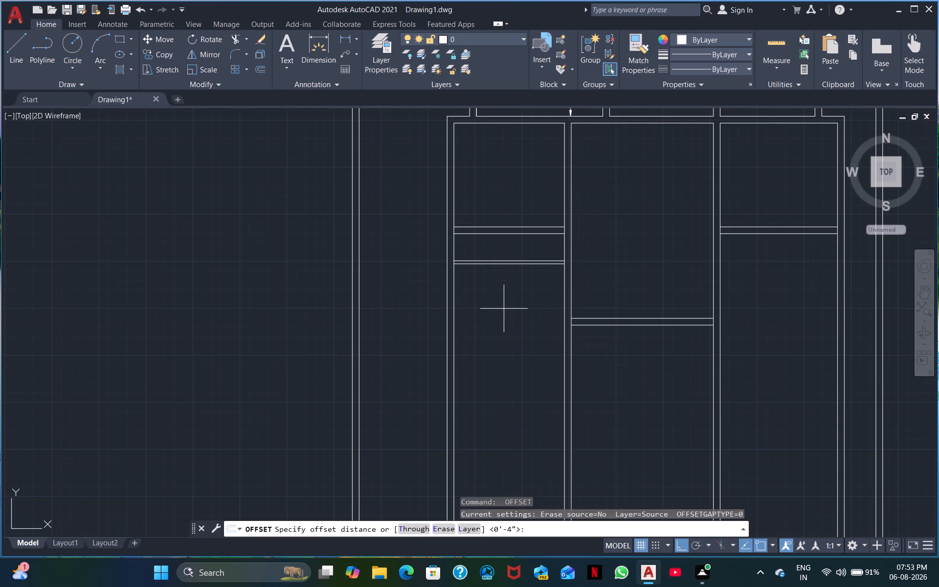
{"action": "type", "text": "1/2"}
{"action": "key", "text": "shift+quotedbl"}
{"action": "key", "text": "Return"}
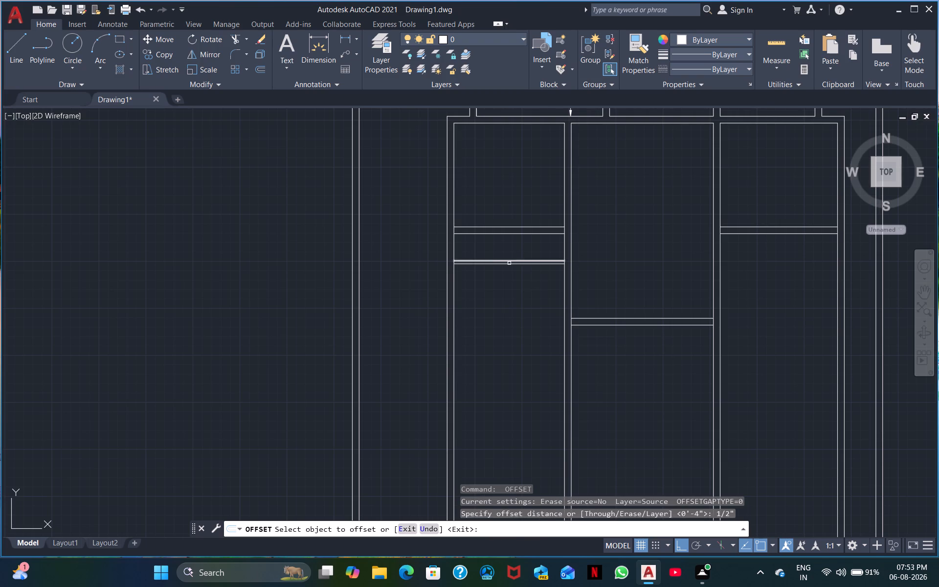
{"action": "left_click", "coordinate": [509, 263]}
{"action": "left_click", "coordinate": [506, 271]}
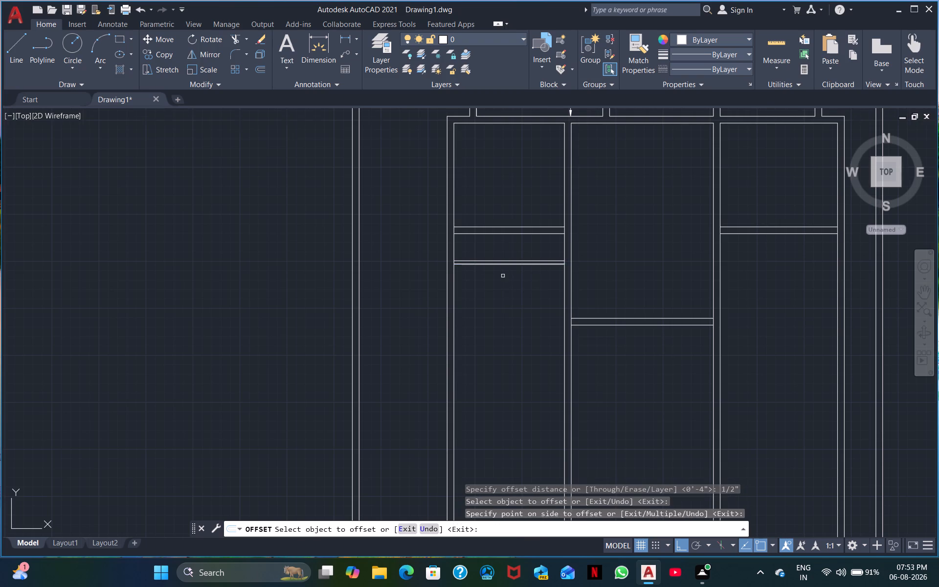
{"action": "scroll", "coordinate": [503, 276], "scroll_direction": "up", "scroll_amount": 4}
{"action": "middle_click_drag", "start_coordinate": [503, 276], "coordinate": [637, 400]}
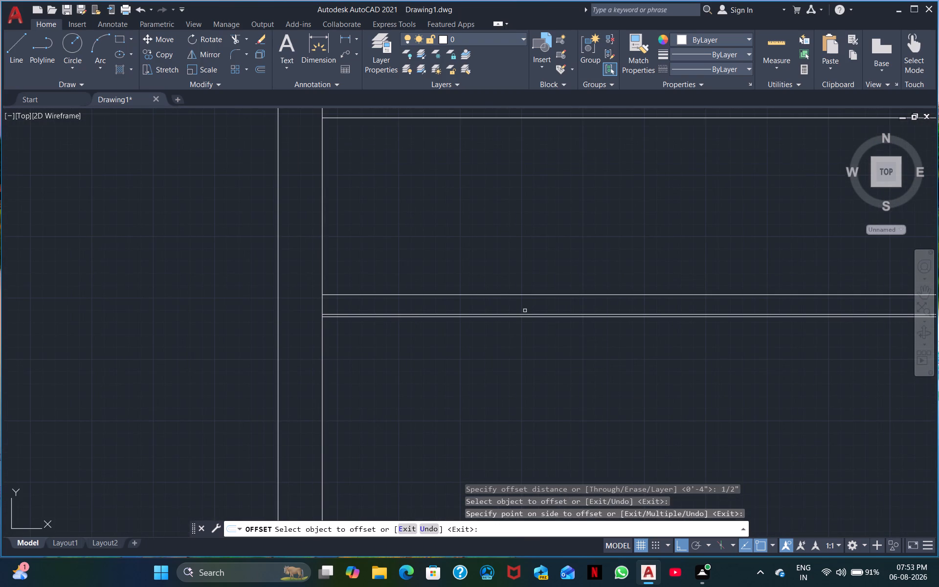
{"action": "key", "text": "Escape"}
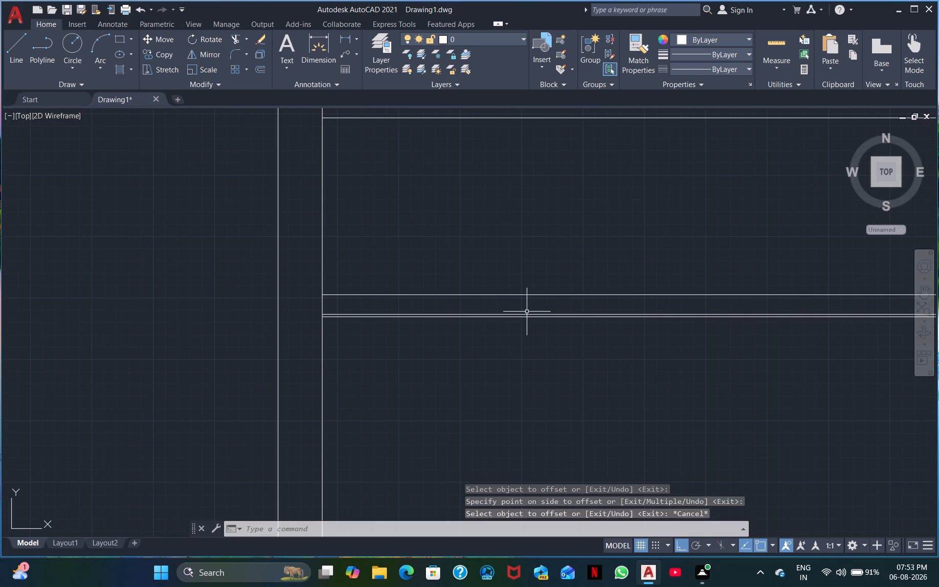
Erase the middle of the three closely spaced horizontal lines in the first room, leaving a 4.5" thin wall.
{"action": "left_click", "coordinate": [526, 314]}
{"action": "right_click", "coordinate": [526, 314]}
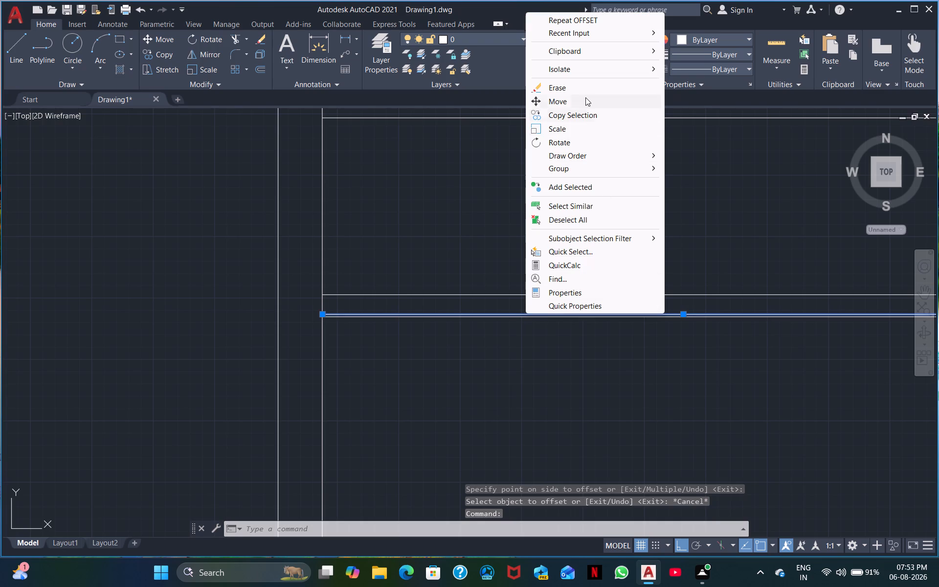
{"action": "left_click", "coordinate": [575, 85]}
{"action": "scroll", "coordinate": [521, 417], "scroll_direction": "down", "scroll_amount": 3}
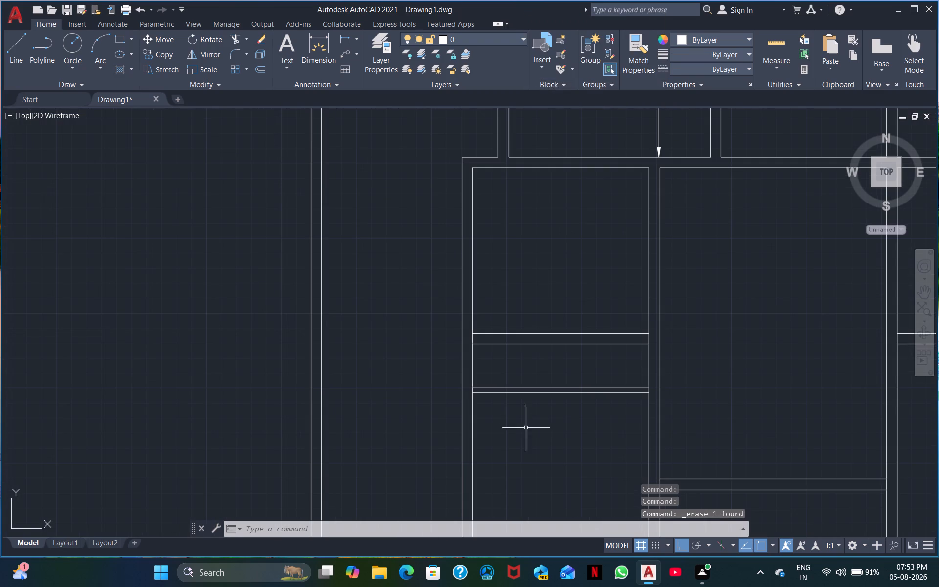
{"action": "scroll", "coordinate": [534, 436], "scroll_direction": "up", "scroll_amount": 1}
{"action": "middle_click_drag", "start_coordinate": [577, 449], "coordinate": [570, 350]}
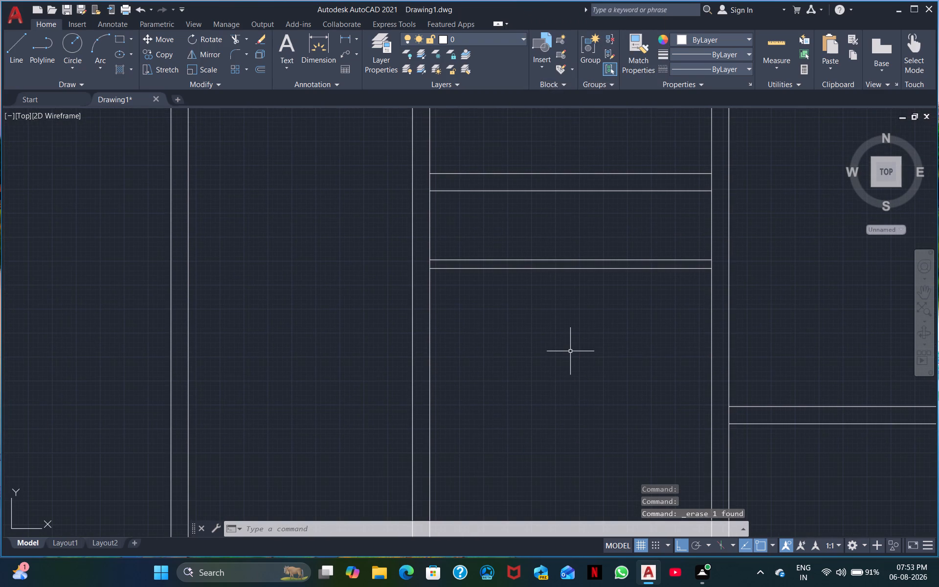
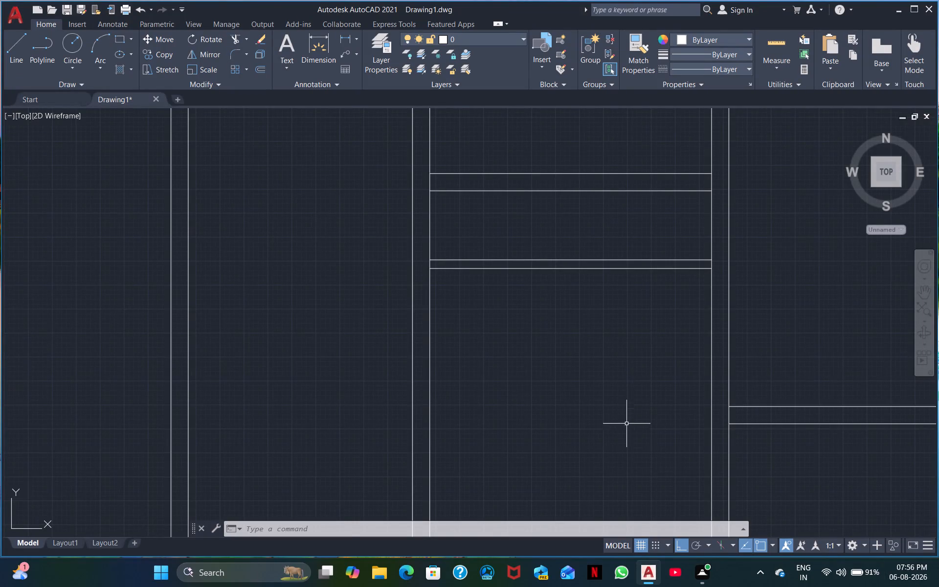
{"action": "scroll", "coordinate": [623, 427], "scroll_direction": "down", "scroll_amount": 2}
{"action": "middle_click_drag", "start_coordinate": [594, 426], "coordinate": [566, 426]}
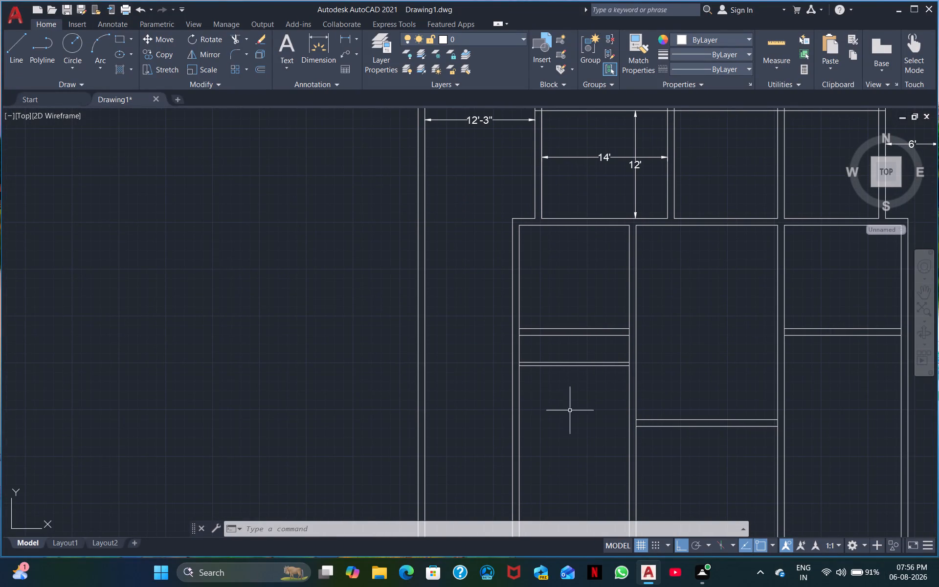
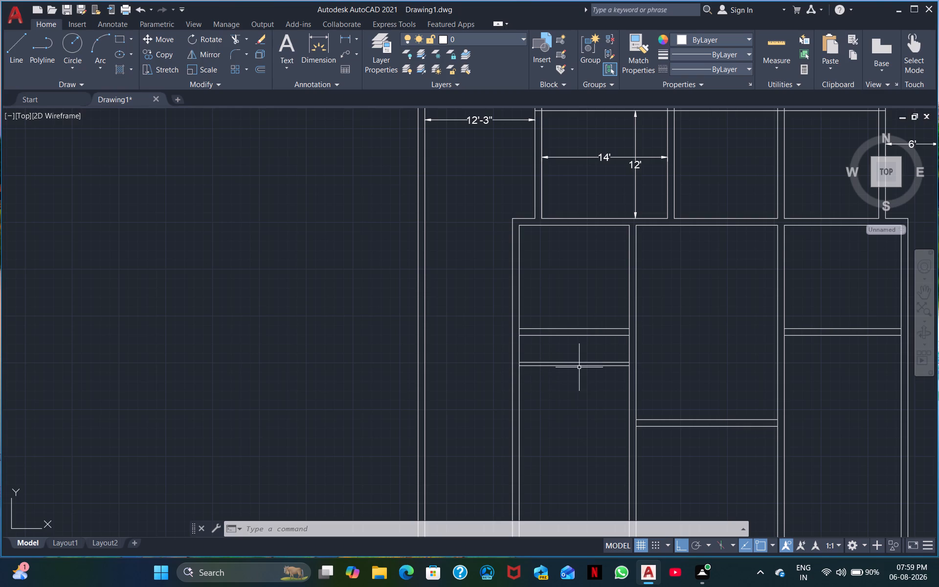
Offset the lower line of the first room's 4.5" partition 5'6" downward.
{"action": "type", "text": "O"}
{"action": "key", "text": "space"}
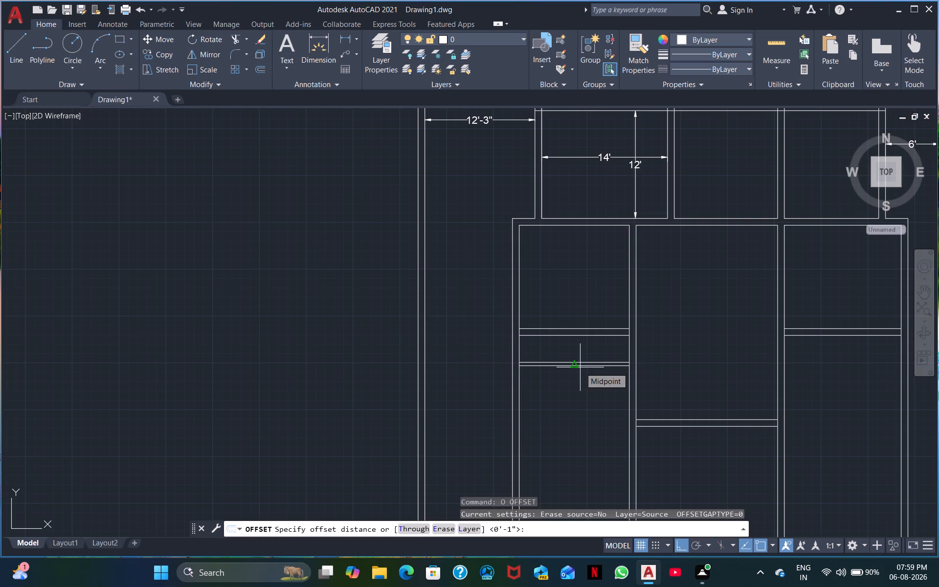
{"action": "type", "text": "5'"}
{"action": "type", "text": "6\""}
{"action": "key", "text": "Return"}
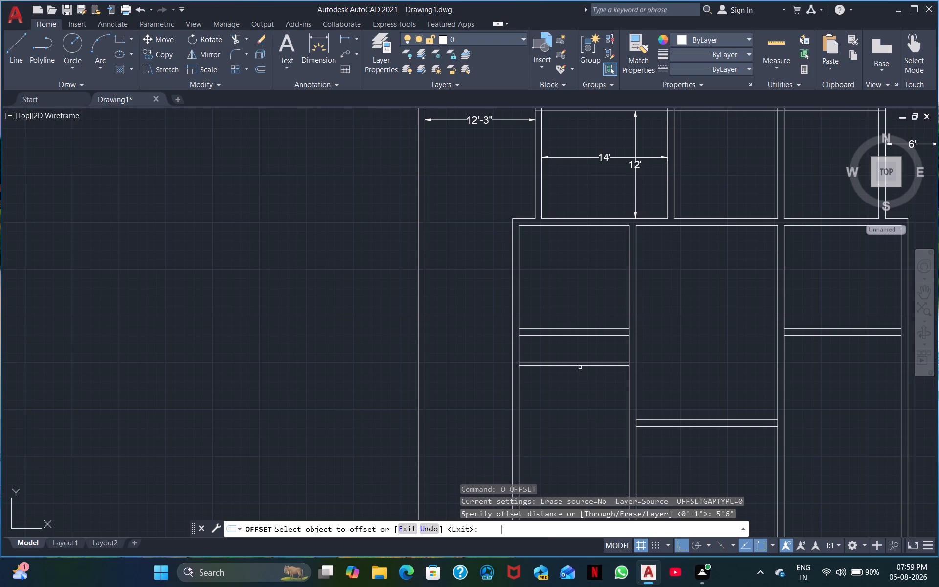
{"action": "left_click_drag", "start_coordinate": [554, 366], "coordinate": [554, 372]}
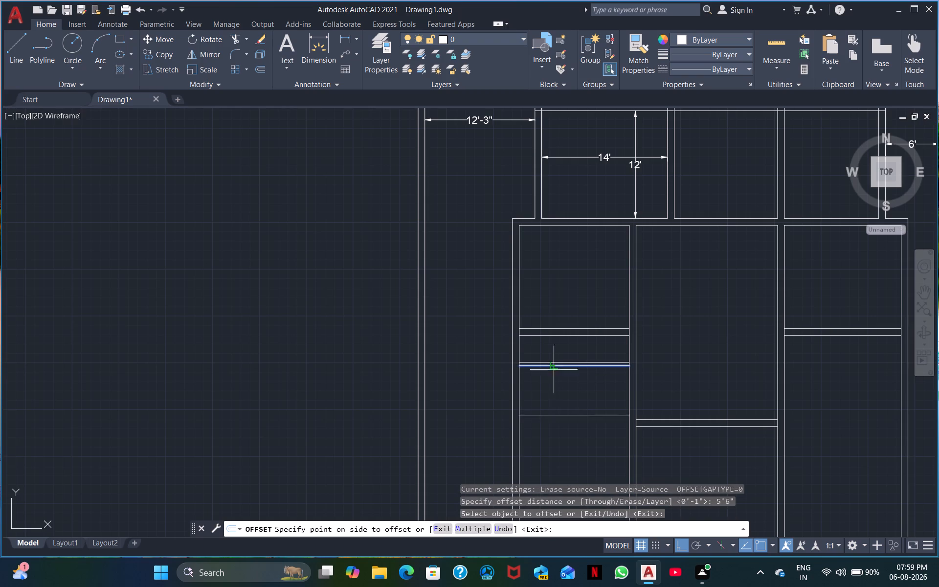
{"action": "left_click_drag", "start_coordinate": [554, 372], "coordinate": [553, 377]}
{"action": "left_click", "coordinate": [553, 395]}
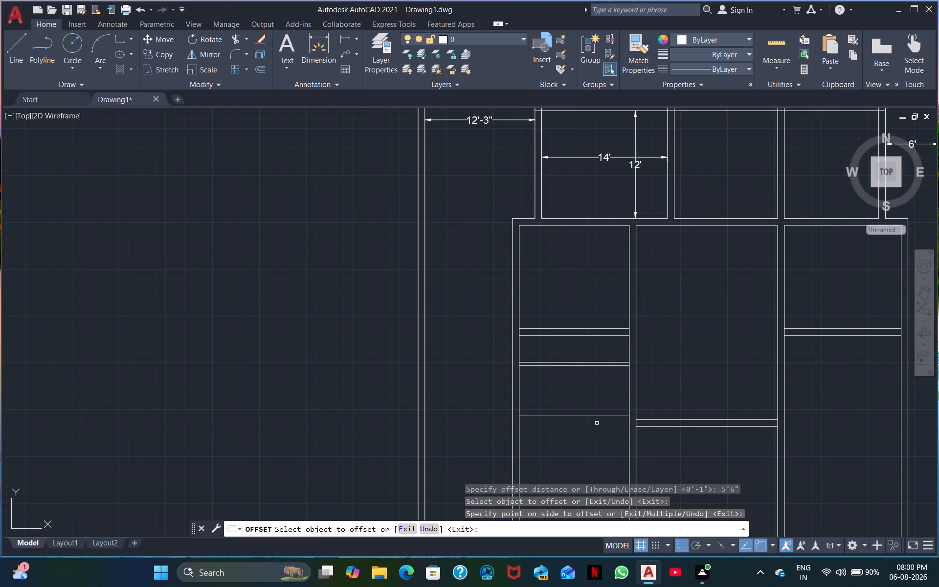
Offset the new horizontal line 9" downward to form a cross wall below the partition.
{"action": "type", "text": "9\""}
{"action": "key", "text": "Return"}
{"action": "key", "text": "Escape"}
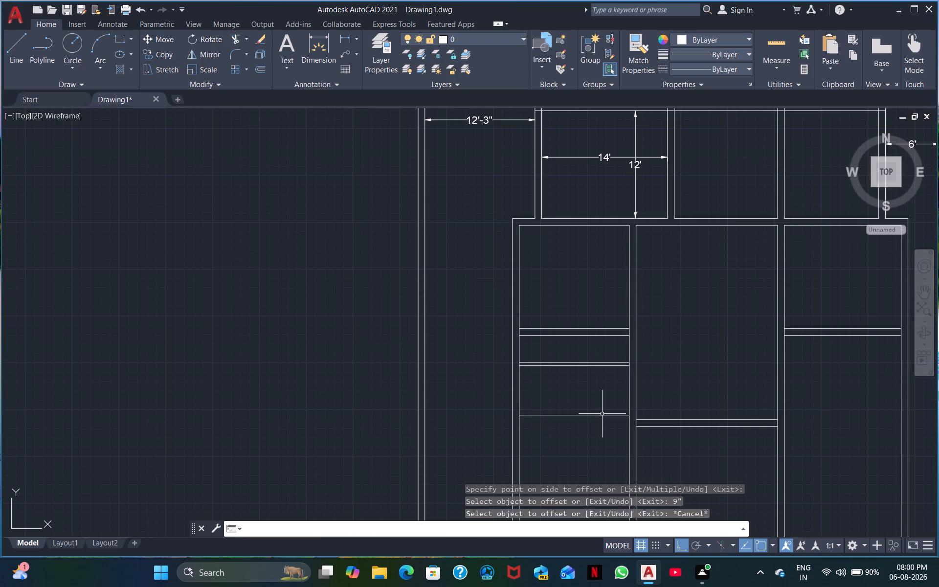
{"action": "key", "text": "space"}
{"action": "key", "text": "space"}
{"action": "key", "text": "space"}
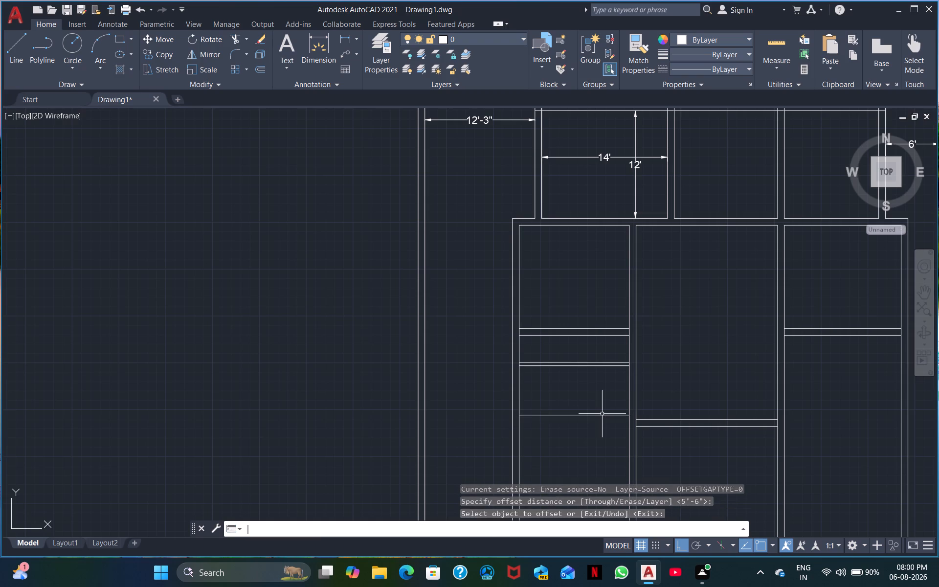
{"action": "key", "text": "space"}
{"action": "type", "text": "9\""}
{"action": "key", "text": "Return"}
{"action": "left_click", "coordinate": [572, 415]}
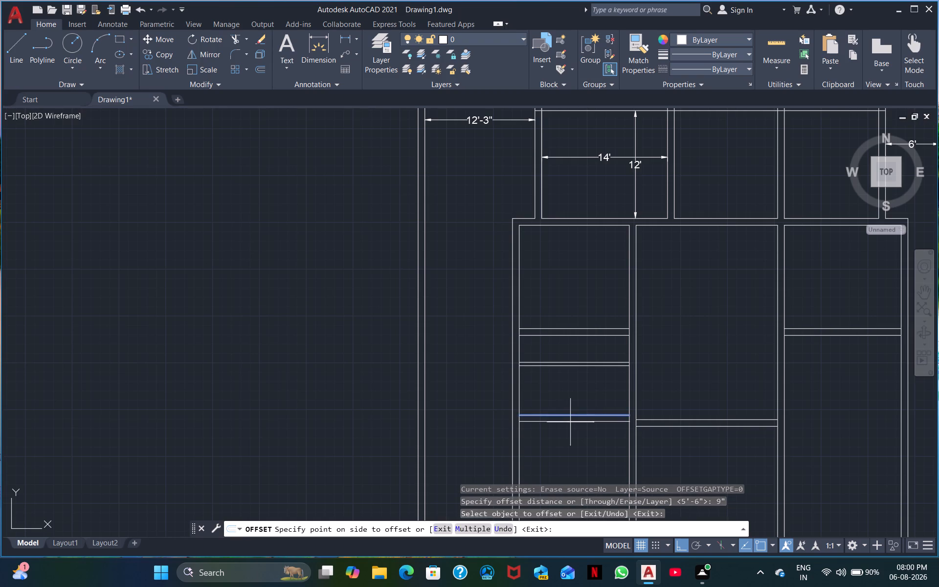
{"action": "left_click", "coordinate": [571, 434]}
Draw a vertical line along the room's left inner wall face, from the partition's lower line to the new cross wall's upper line.
{"action": "middle_click_drag", "start_coordinate": [576, 453], "coordinate": [502, 464]}
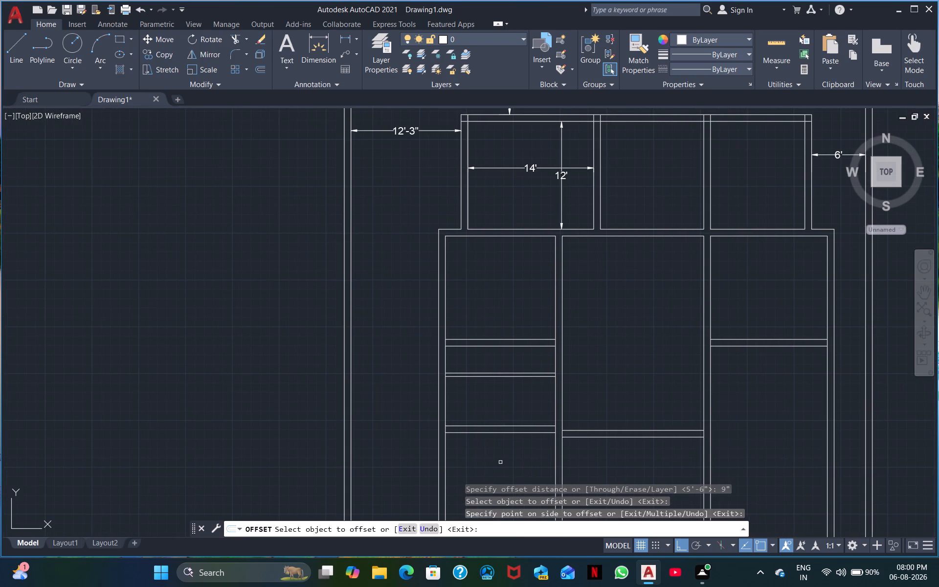
{"action": "middle_click_drag", "start_coordinate": [498, 462], "coordinate": [504, 430]}
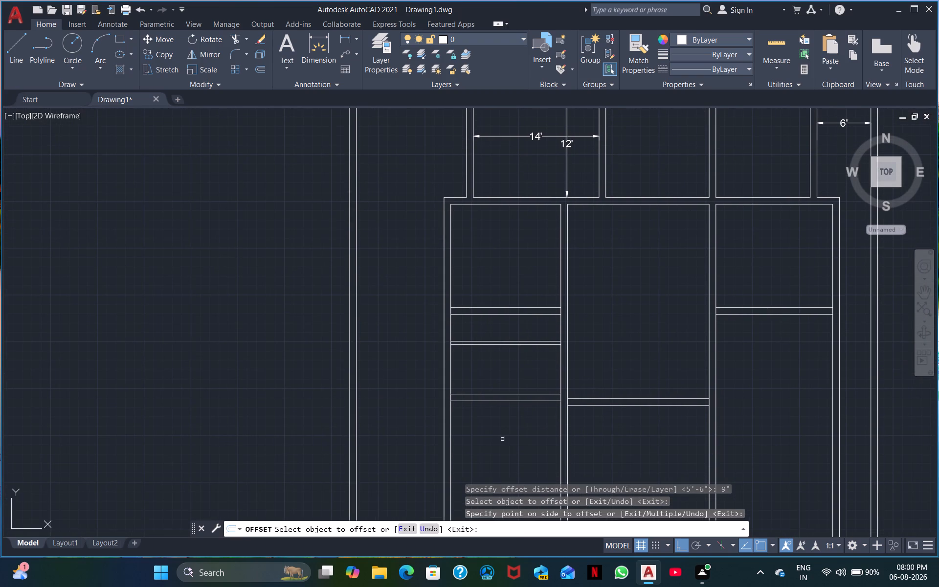
{"action": "scroll", "coordinate": [491, 443], "scroll_direction": "up", "scroll_amount": 1}
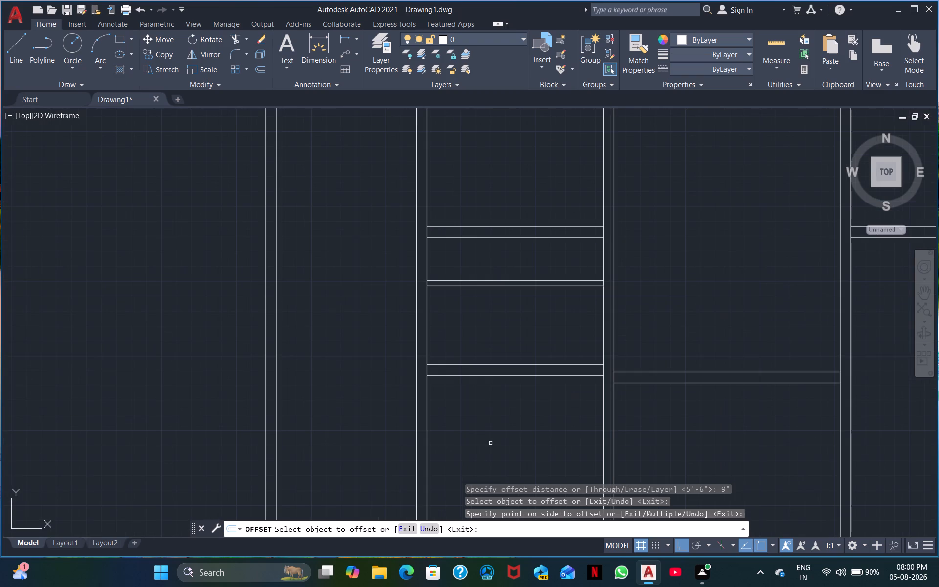
{"action": "scroll", "coordinate": [493, 421], "scroll_direction": "up", "scroll_amount": 1}
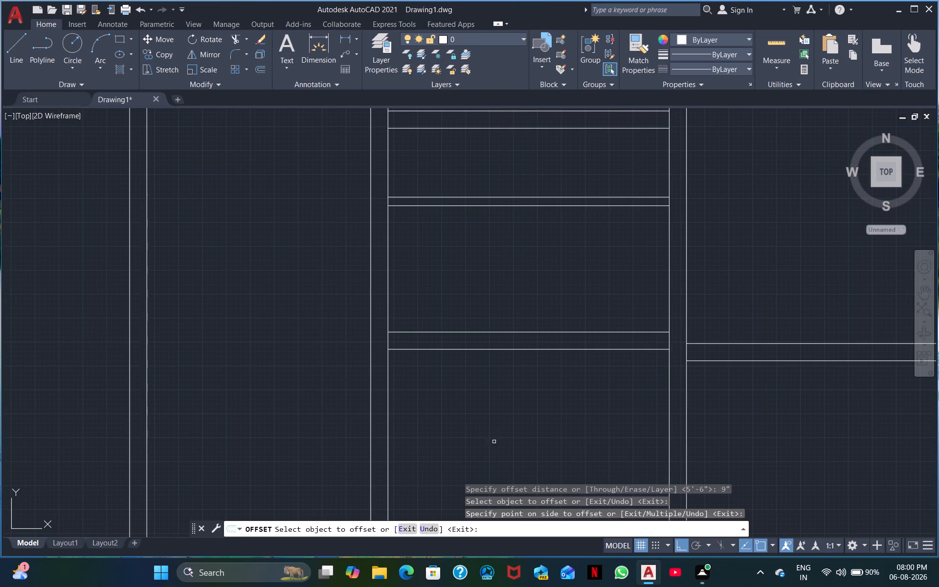
{"action": "middle_click_drag", "start_coordinate": [508, 394], "coordinate": [504, 407]}
{"action": "scroll", "coordinate": [504, 408], "scroll_direction": "down", "scroll_amount": 2}
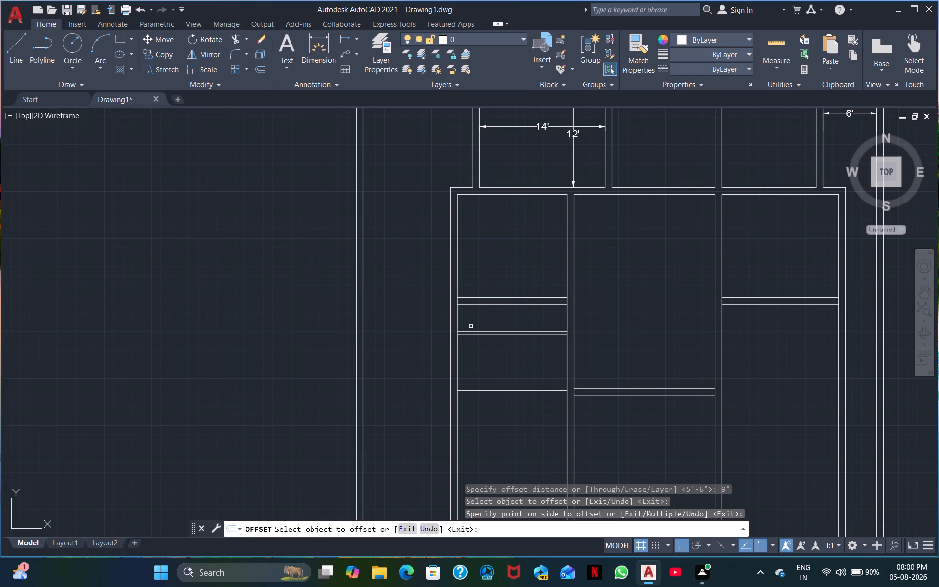
{"action": "left_click", "coordinate": [13, 40]}
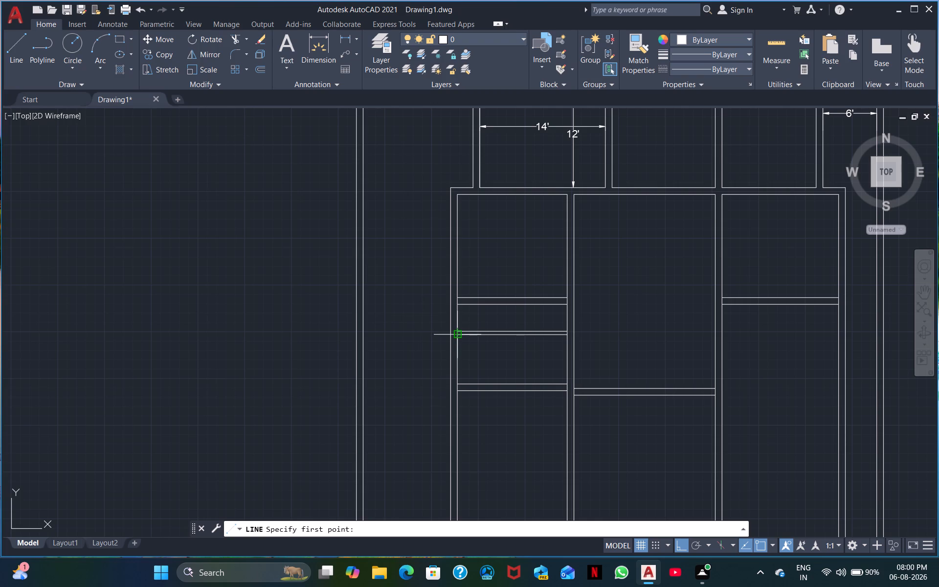
{"action": "scroll", "coordinate": [449, 343], "scroll_direction": "up", "scroll_amount": 4}
{"action": "left_click", "coordinate": [501, 293]}
{"action": "middle_click_drag", "start_coordinate": [539, 458], "coordinate": [546, 445]}
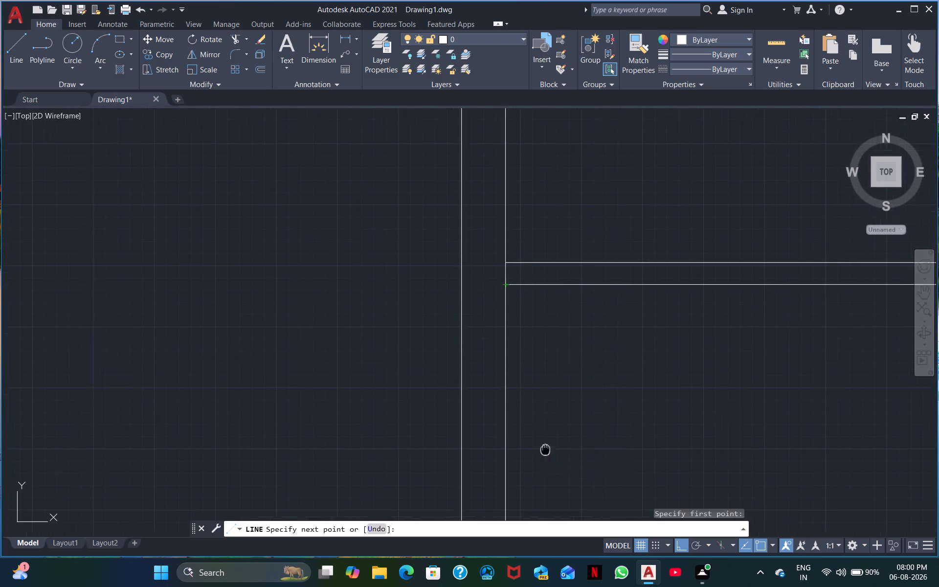
{"action": "middle_click_drag", "start_coordinate": [546, 445], "coordinate": [585, 230]}
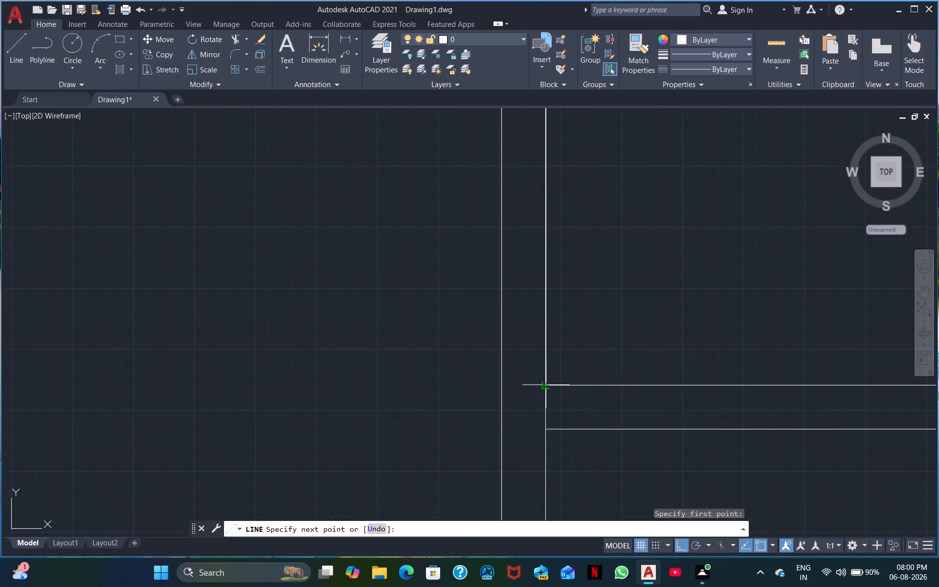
{"action": "left_click", "coordinate": [545, 384]}
{"action": "key", "text": "Escape"}
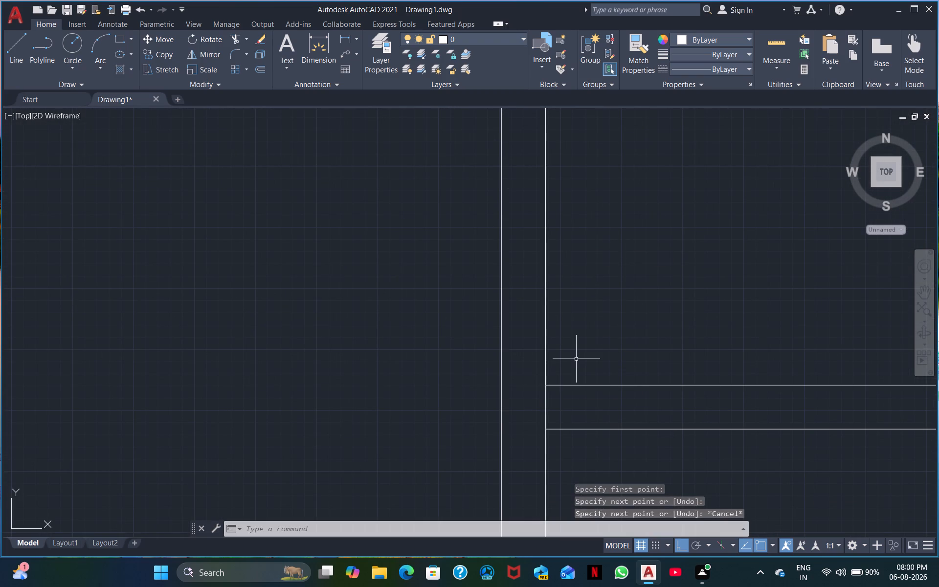
Offset the short vertical line 2'6" to the right, into the space between the partition and the cross wall.
{"action": "scroll", "coordinate": [596, 334], "scroll_direction": "down", "scroll_amount": 3}
{"action": "middle_click_drag", "start_coordinate": [657, 327], "coordinate": [565, 341]}
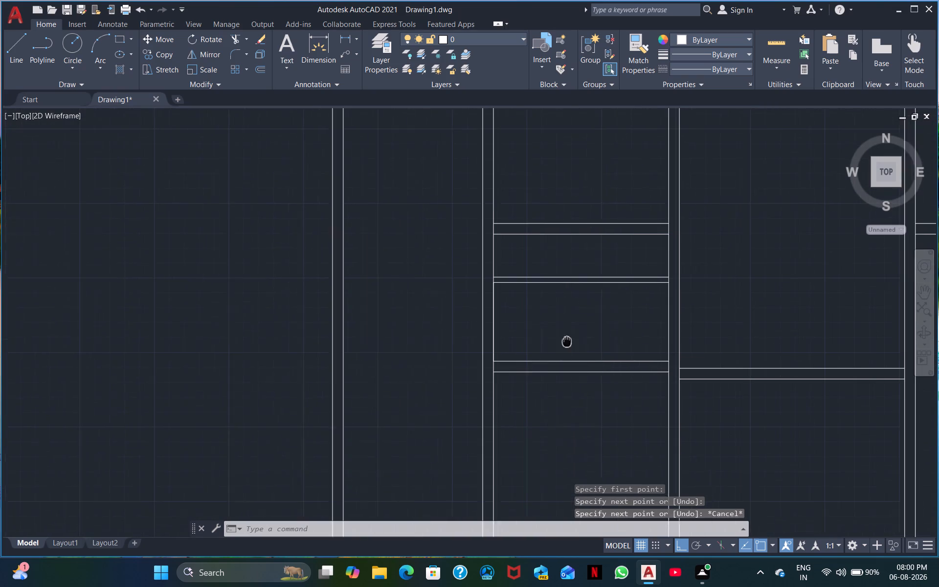
{"action": "middle_click_drag", "start_coordinate": [565, 341], "coordinate": [561, 341]}
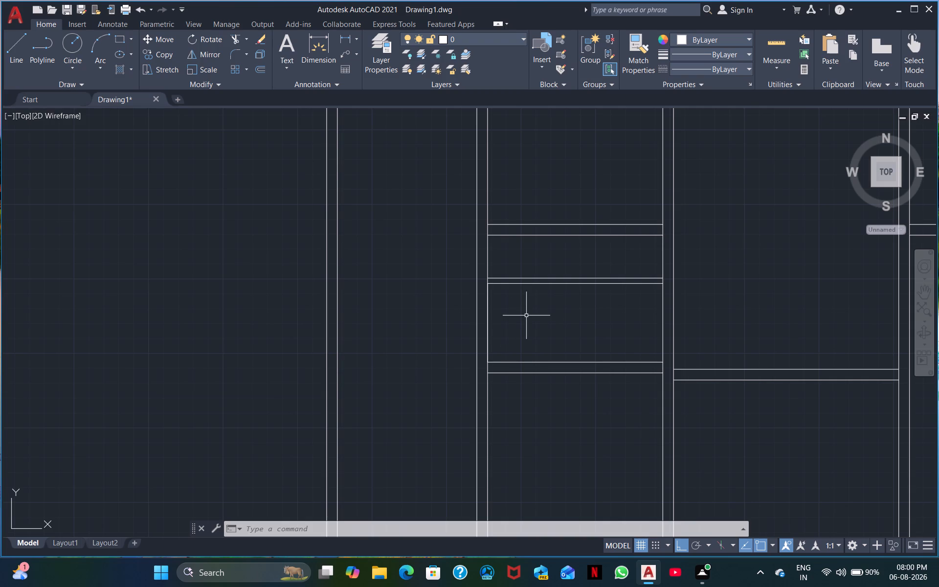
{"action": "type", "text": "O"}
{"action": "key", "text": "space"}
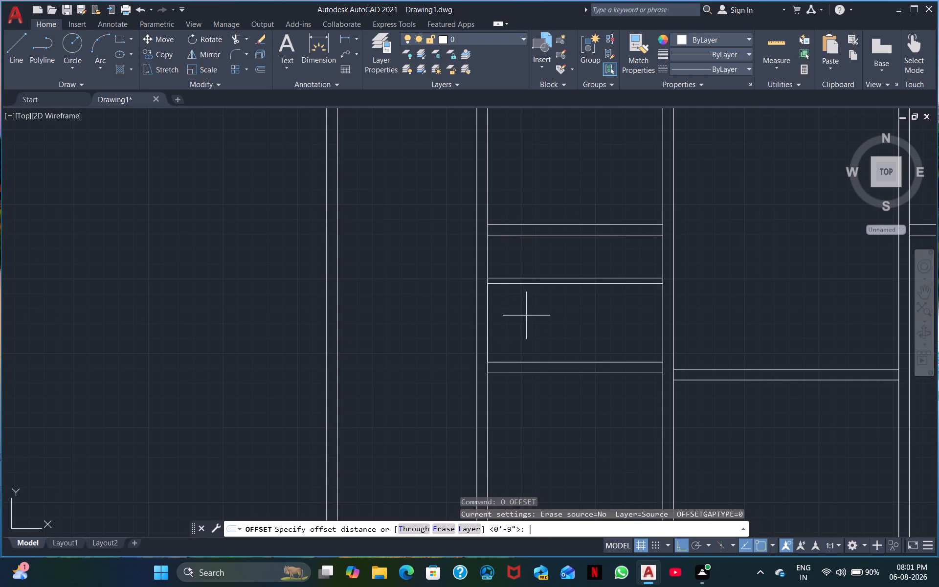
{"action": "type", "text": "2'6\""}
{"action": "key", "text": "Return"}
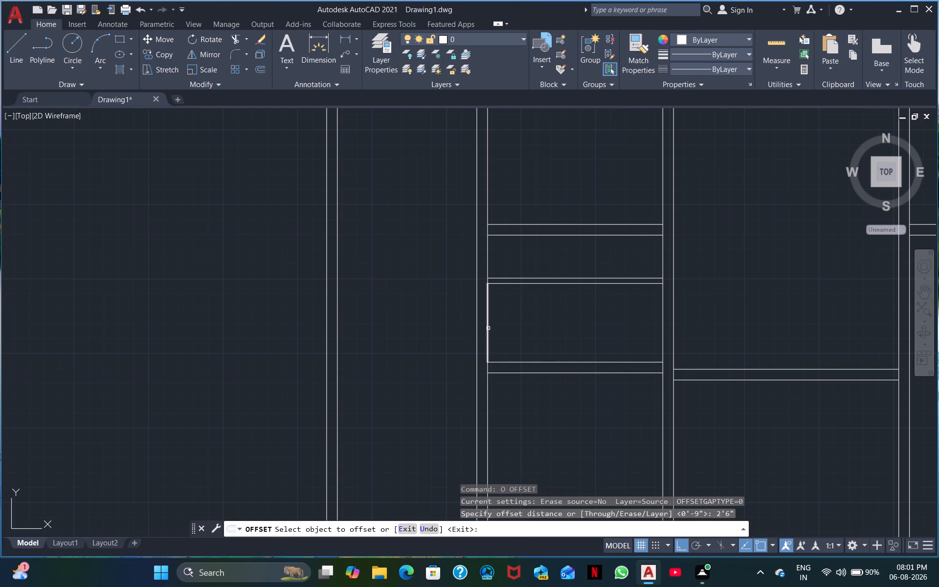
{"action": "left_click", "coordinate": [489, 328]}
{"action": "left_click", "coordinate": [537, 326]}
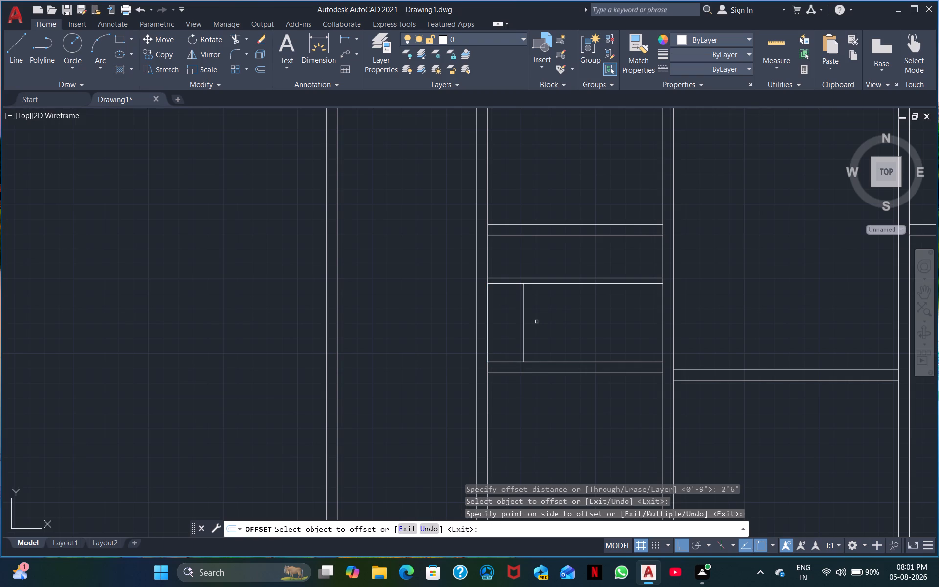
Offset the new vertical line 9" to the right to give the dividing wall its thickness.
{"action": "key", "text": "space"}
{"action": "key", "text": "space"}
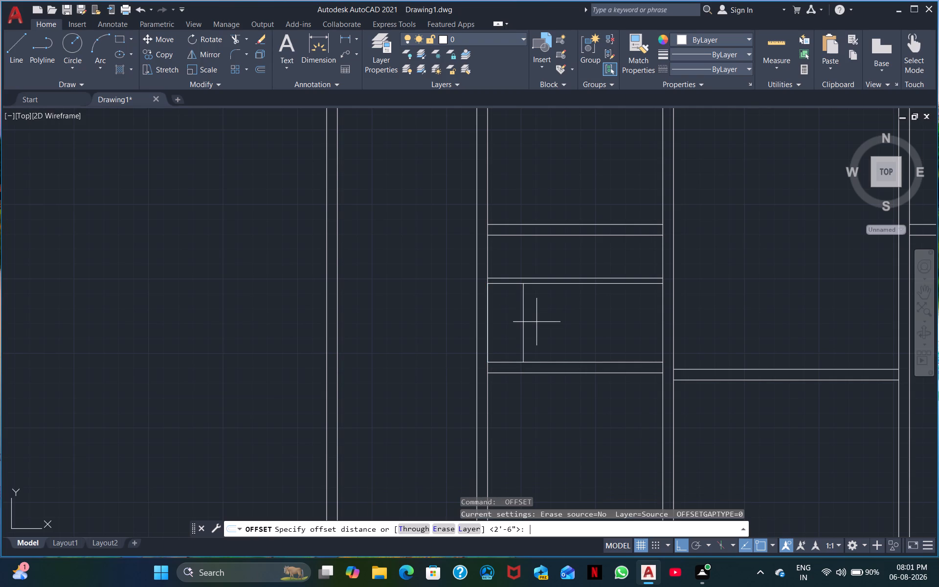
{"action": "type", "text": "9\""}
{"action": "key", "text": "Return"}
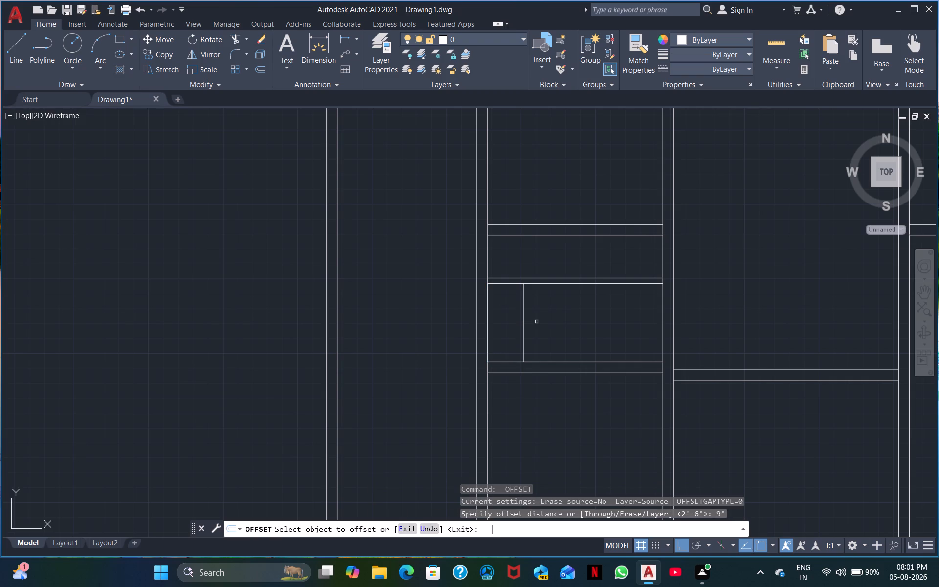
{"action": "left_click", "coordinate": [523, 328]}
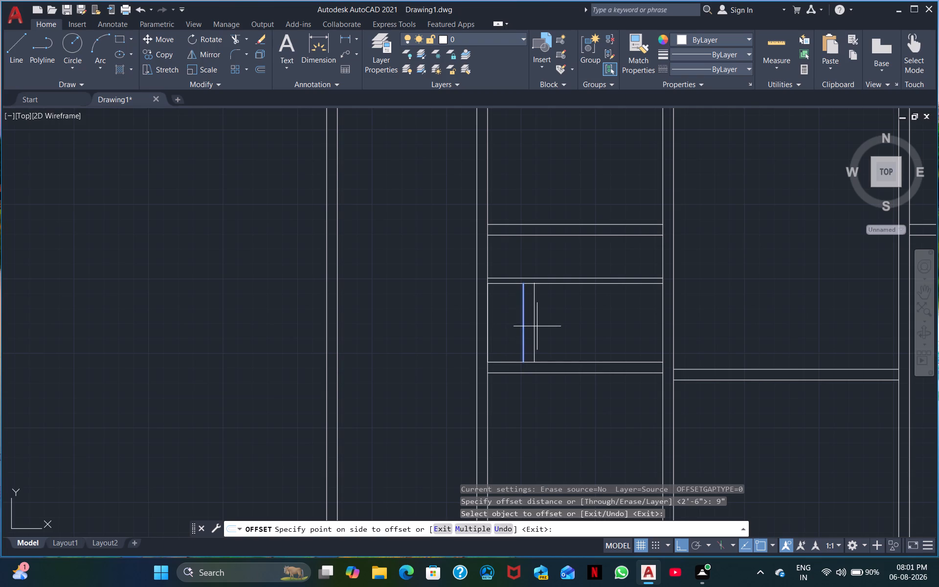
{"action": "left_click", "coordinate": [537, 326]}
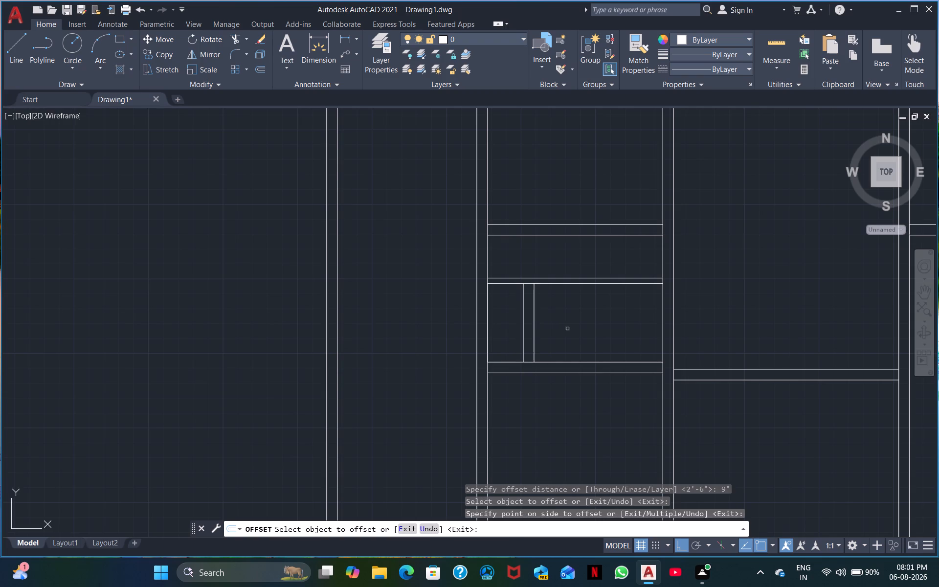
Extend both dividing wall lines up to the partition's upper line and down to the cross wall's lower line.
{"action": "scroll", "coordinate": [567, 329], "scroll_direction": "down", "scroll_amount": 2}
{"action": "scroll", "coordinate": [567, 329], "scroll_direction": "up", "scroll_amount": 1}
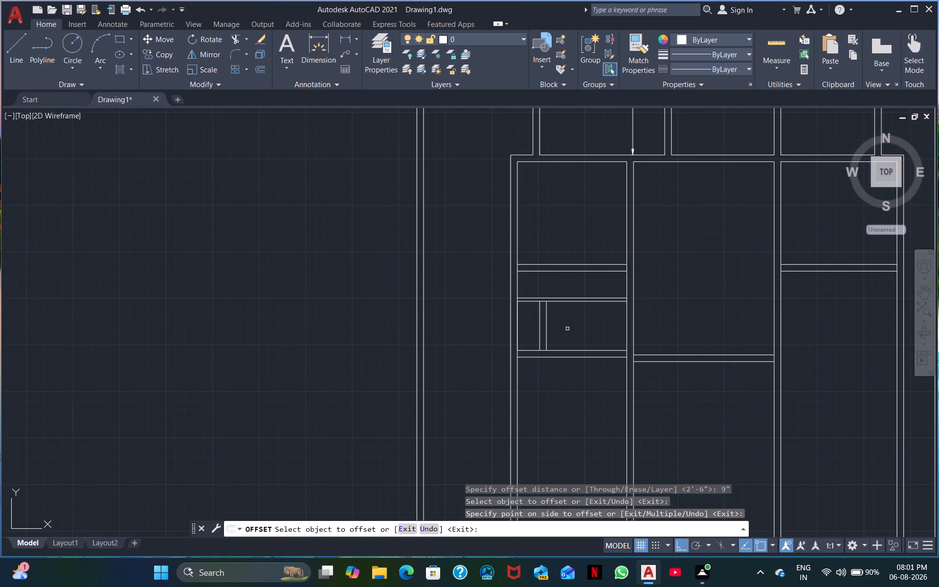
{"action": "key", "text": "Escape"}
{"action": "type", "text": "EX"}
{"action": "key", "text": "space"}
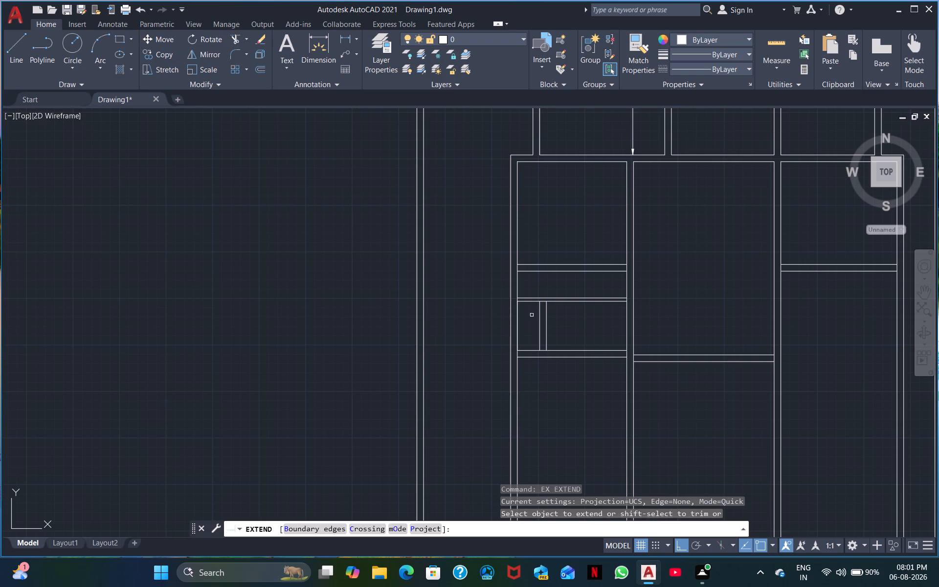
{"action": "left_click", "coordinate": [540, 308]}
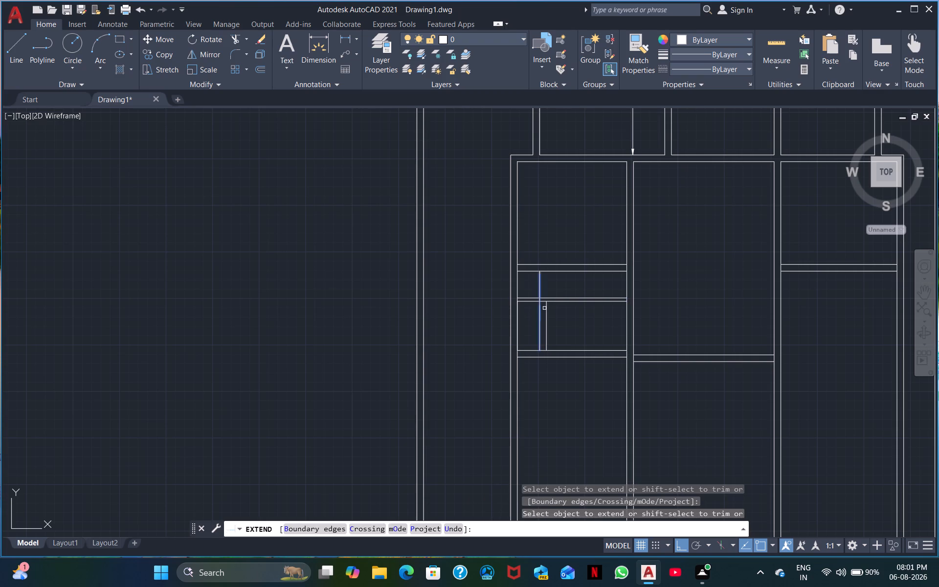
{"action": "left_click", "coordinate": [546, 309]}
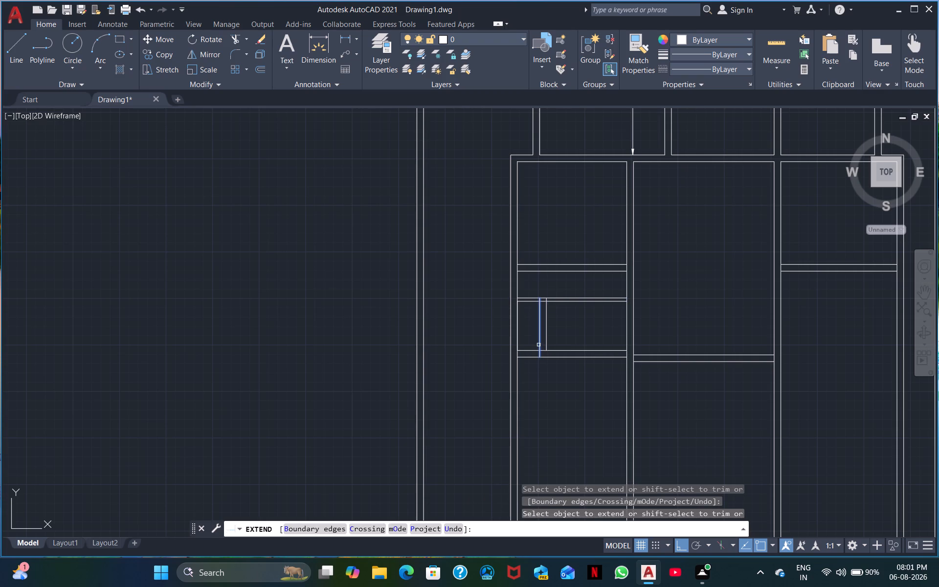
{"action": "left_click", "coordinate": [538, 345]}
{"action": "left_click", "coordinate": [548, 343]}
{"action": "key", "text": "Escape"}
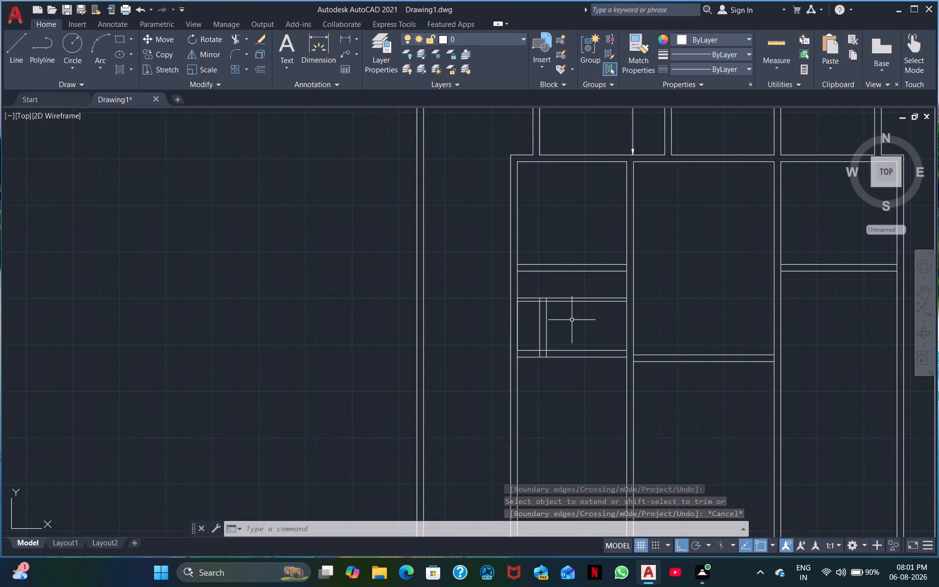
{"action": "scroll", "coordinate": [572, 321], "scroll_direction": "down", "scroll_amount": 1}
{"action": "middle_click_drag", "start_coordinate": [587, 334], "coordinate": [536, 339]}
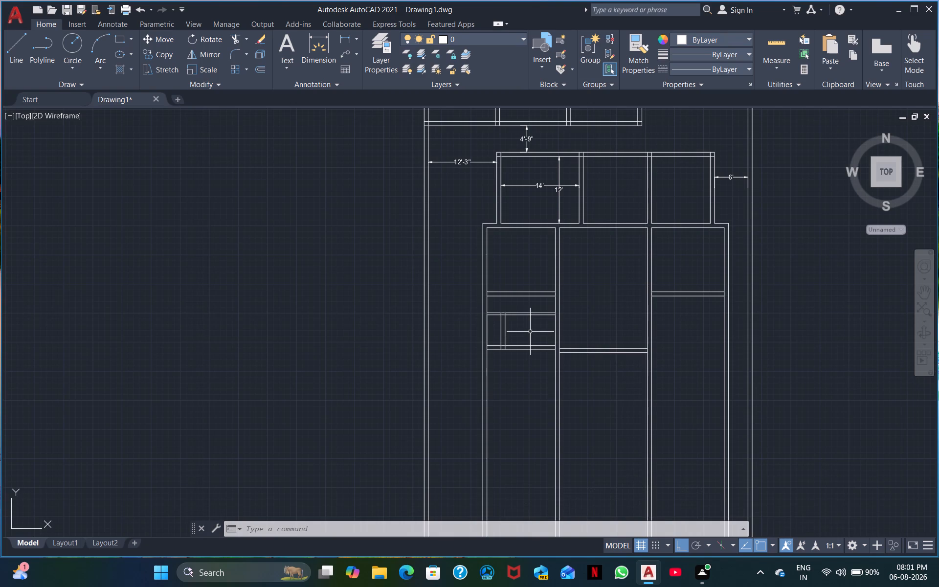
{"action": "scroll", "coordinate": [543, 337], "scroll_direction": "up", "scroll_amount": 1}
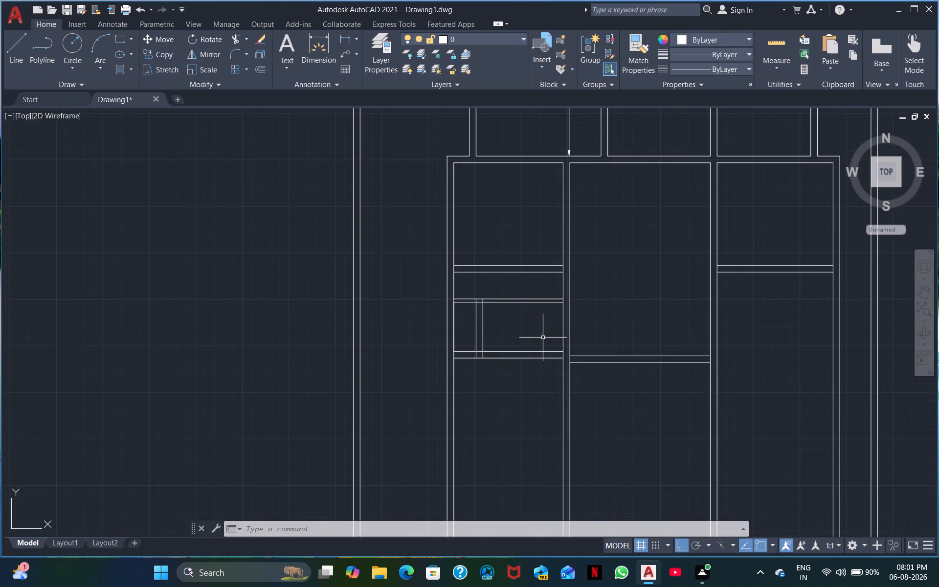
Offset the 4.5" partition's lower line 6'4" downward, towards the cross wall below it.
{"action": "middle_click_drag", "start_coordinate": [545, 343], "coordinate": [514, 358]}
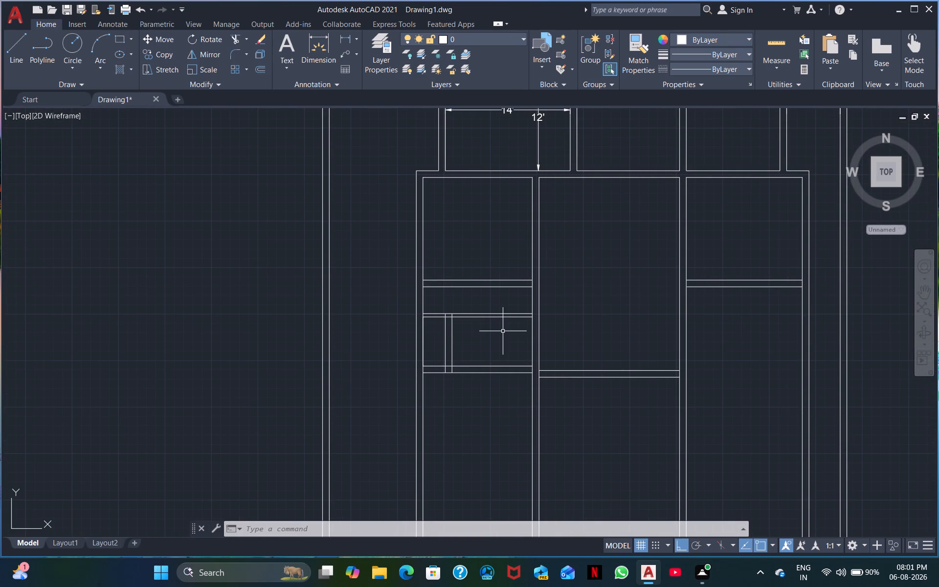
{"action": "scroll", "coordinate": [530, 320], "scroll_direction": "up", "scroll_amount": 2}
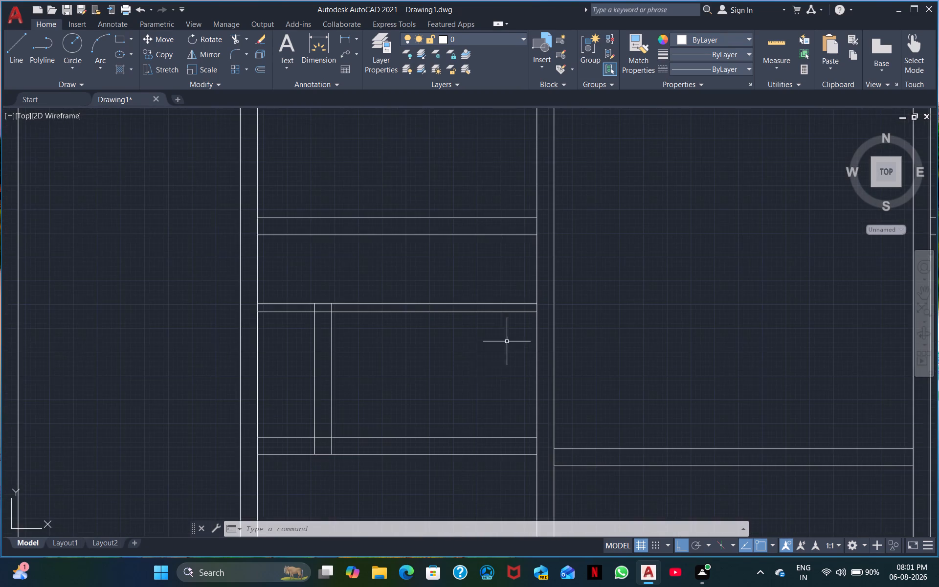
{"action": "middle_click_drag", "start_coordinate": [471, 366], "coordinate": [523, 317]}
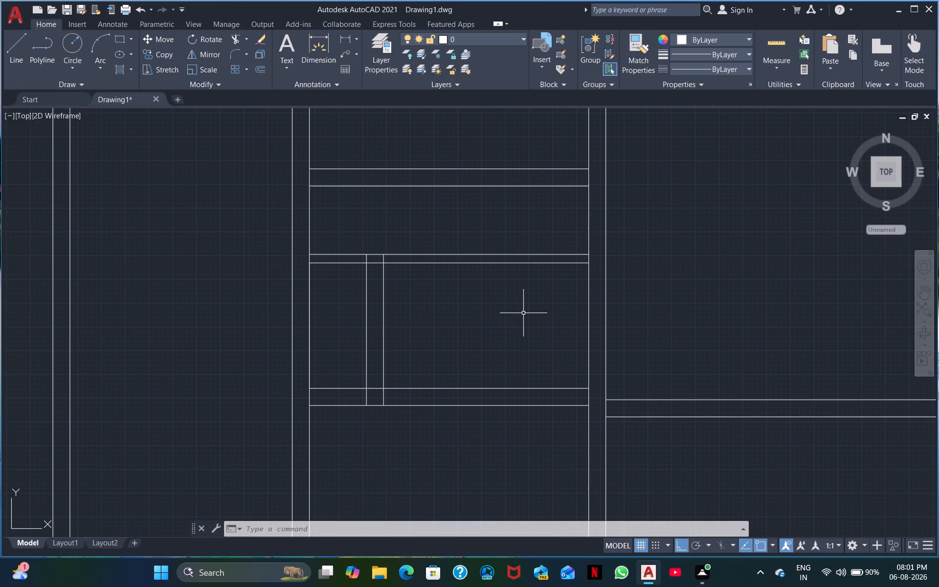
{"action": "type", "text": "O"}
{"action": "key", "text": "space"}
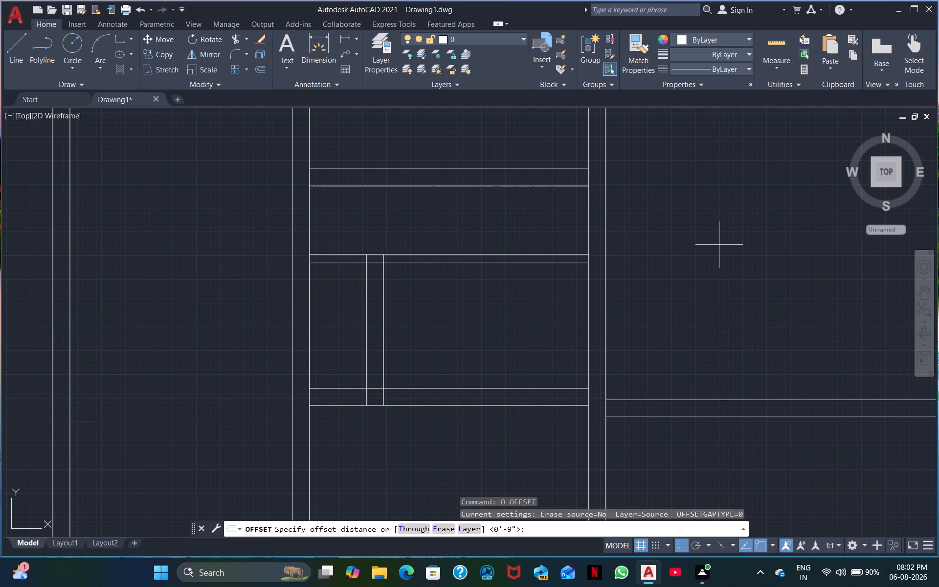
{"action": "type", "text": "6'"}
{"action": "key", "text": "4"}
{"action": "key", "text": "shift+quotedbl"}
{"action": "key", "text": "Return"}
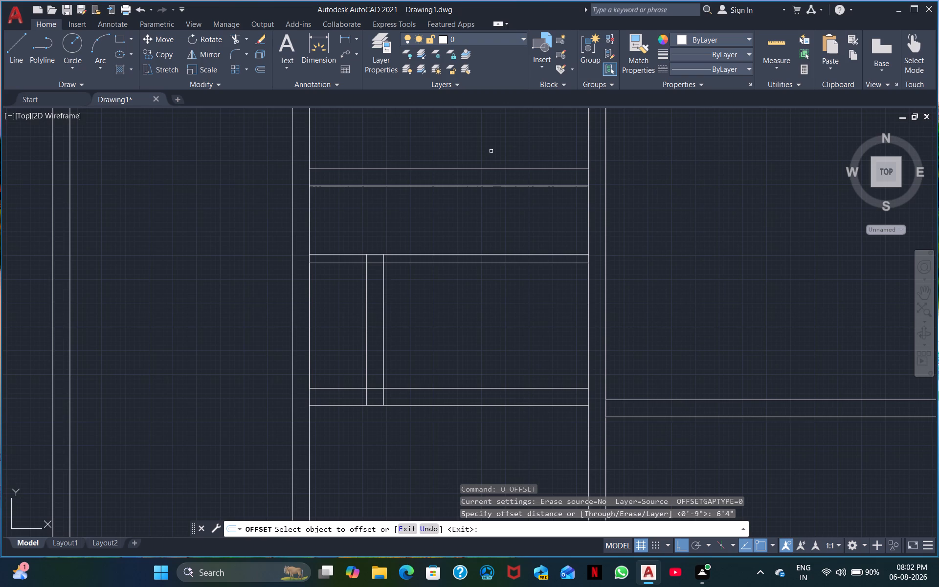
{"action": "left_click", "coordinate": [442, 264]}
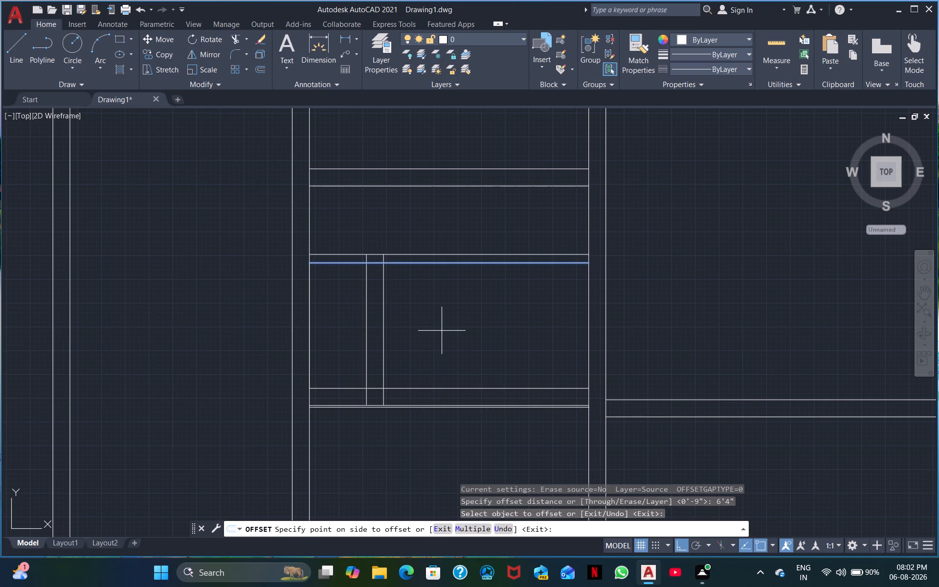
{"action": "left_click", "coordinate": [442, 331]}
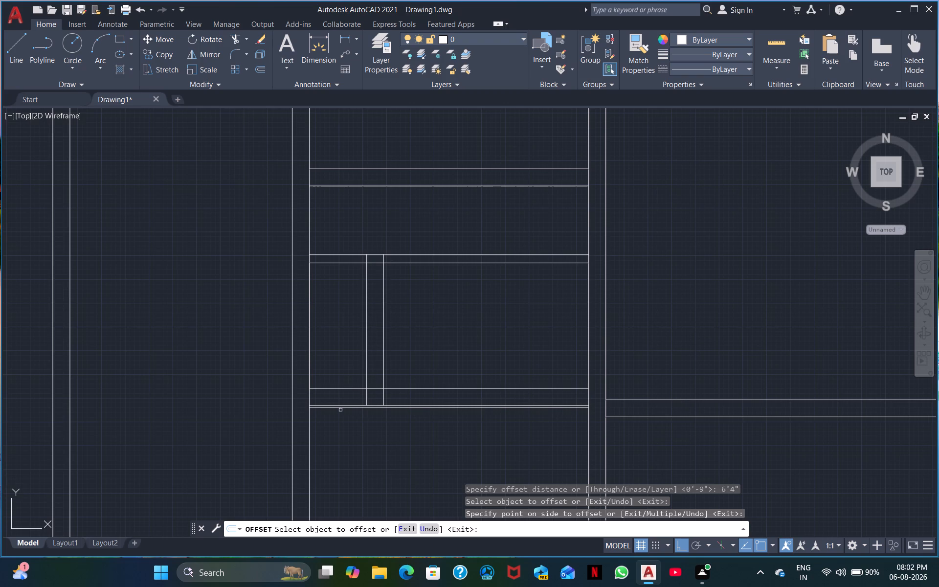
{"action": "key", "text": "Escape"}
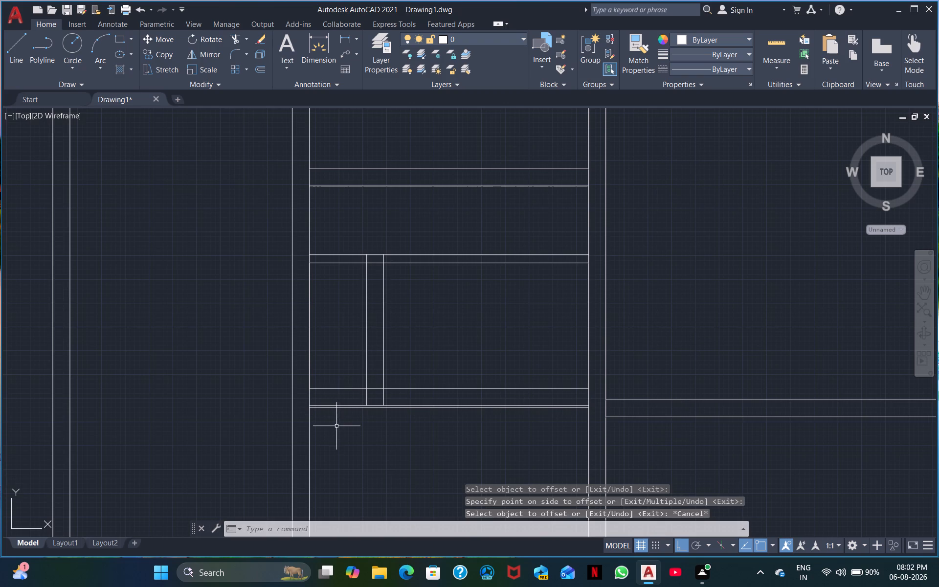
Erase both lines of the cross wall below the partition together with the line just offset beside them.
{"action": "left_click_drag", "start_coordinate": [336, 427], "coordinate": [339, 388]}
{"action": "left_click", "coordinate": [527, 449]}
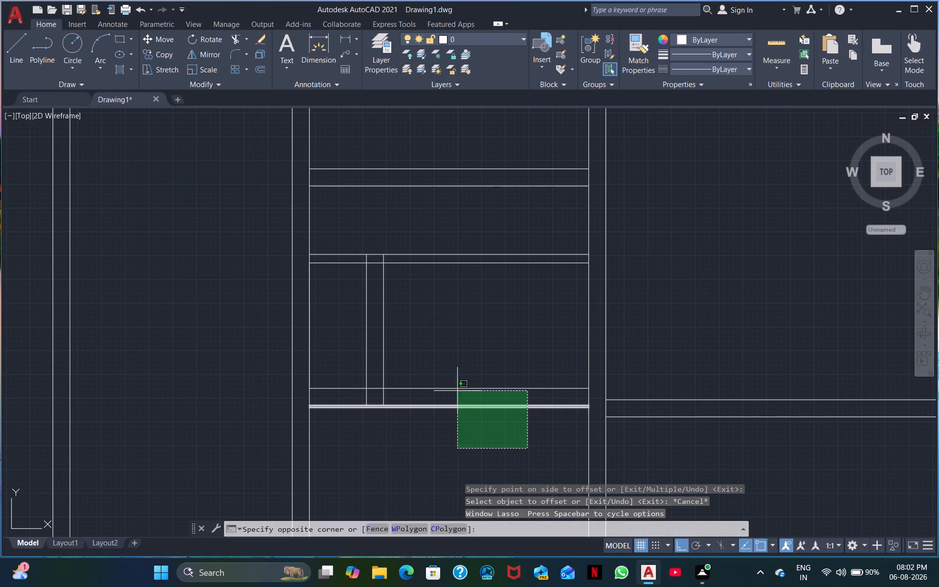
{"action": "left_click", "coordinate": [449, 377]}
{"action": "right_click", "coordinate": [447, 377]}
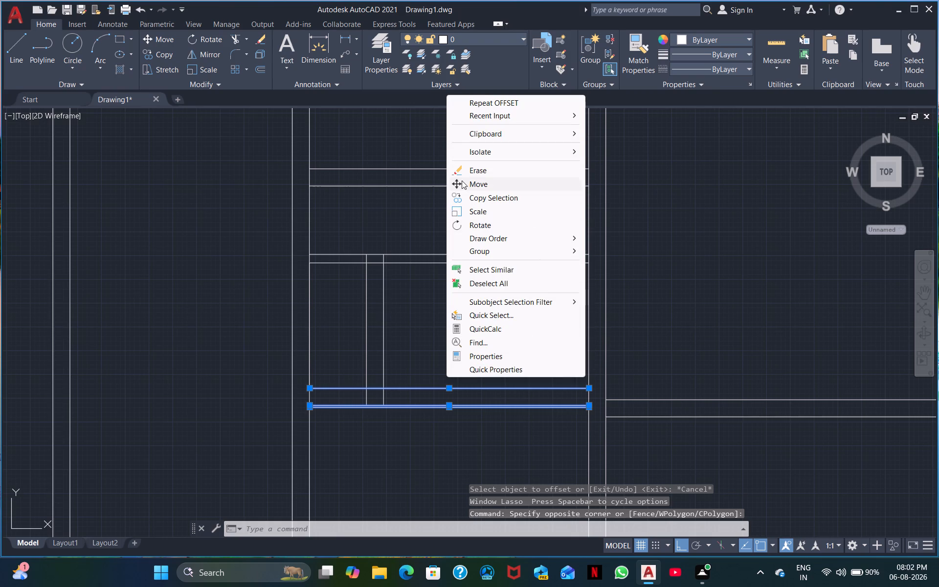
{"action": "left_click", "coordinate": [473, 172]}
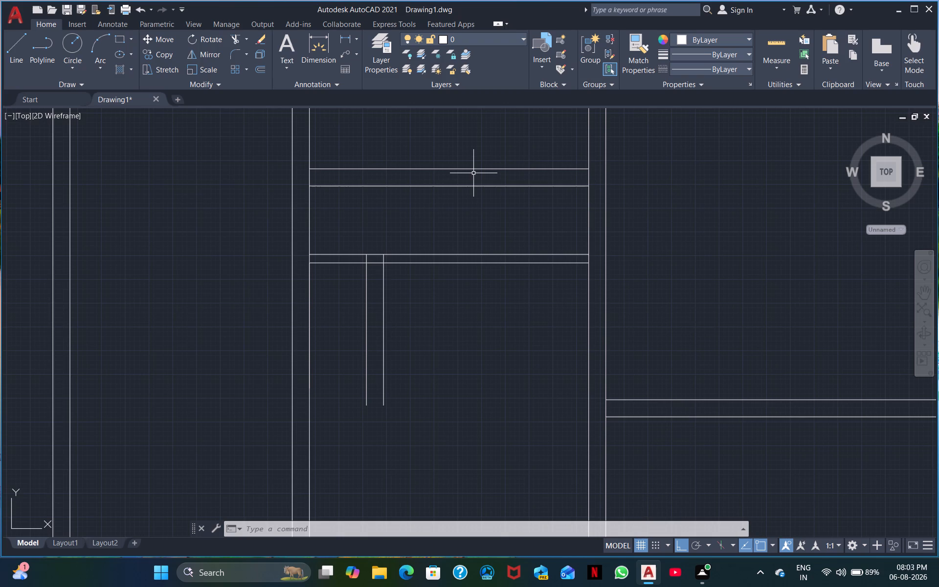
Offset the partition's lower line 6'4" downward to set the cross wall's position.
{"action": "type", "text": "O"}
{"action": "key", "text": "space"}
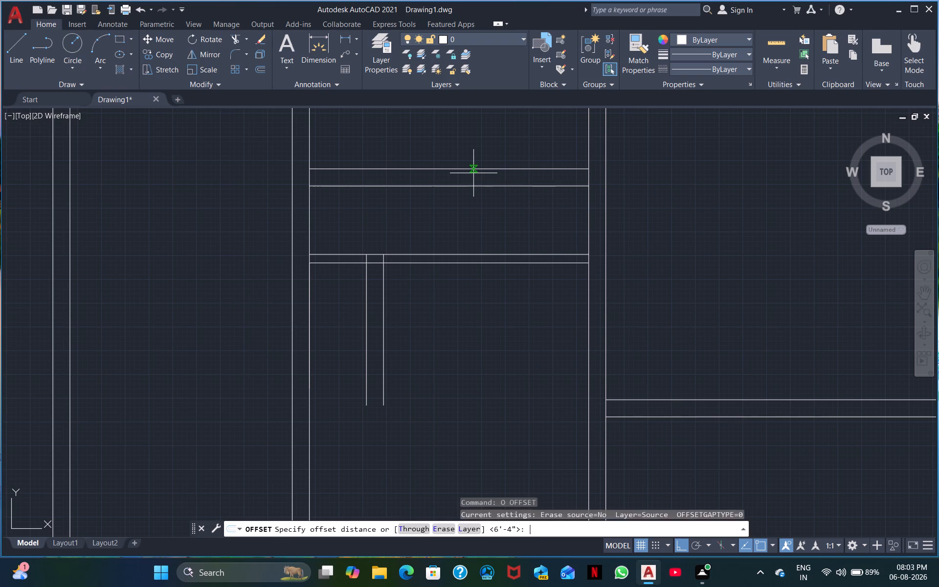
{"action": "key", "text": "space"}
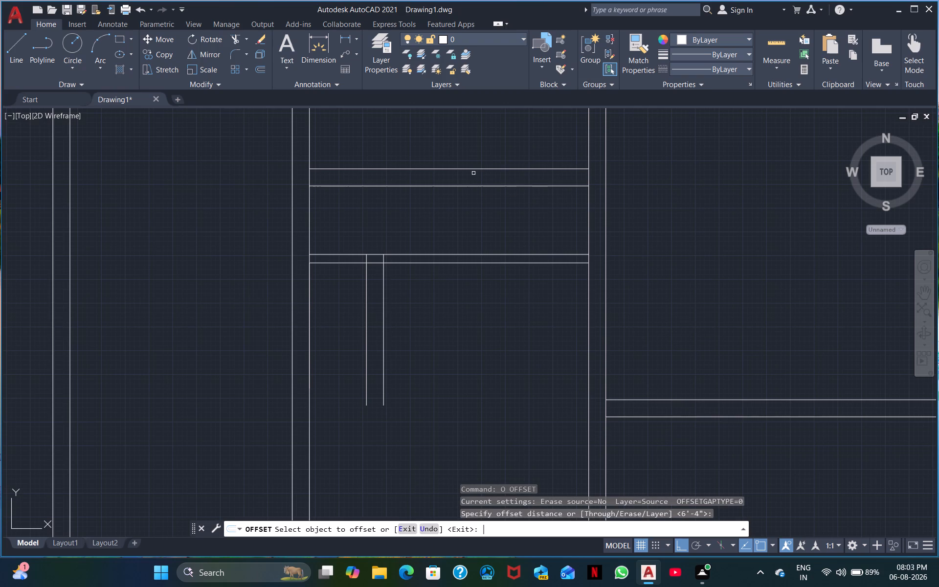
{"action": "left_click", "coordinate": [460, 262]}
{"action": "left_click", "coordinate": [462, 344]}
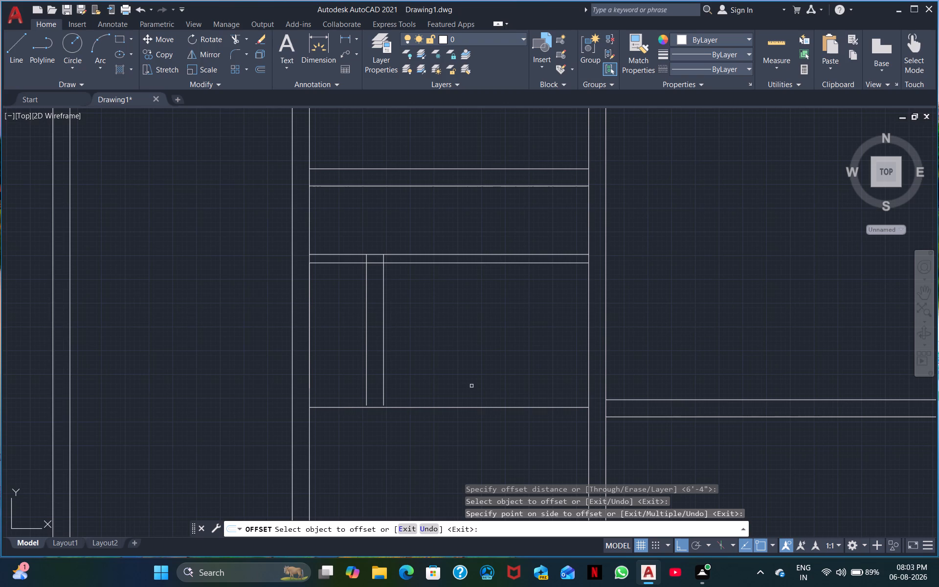
{"action": "key", "text": "space"}
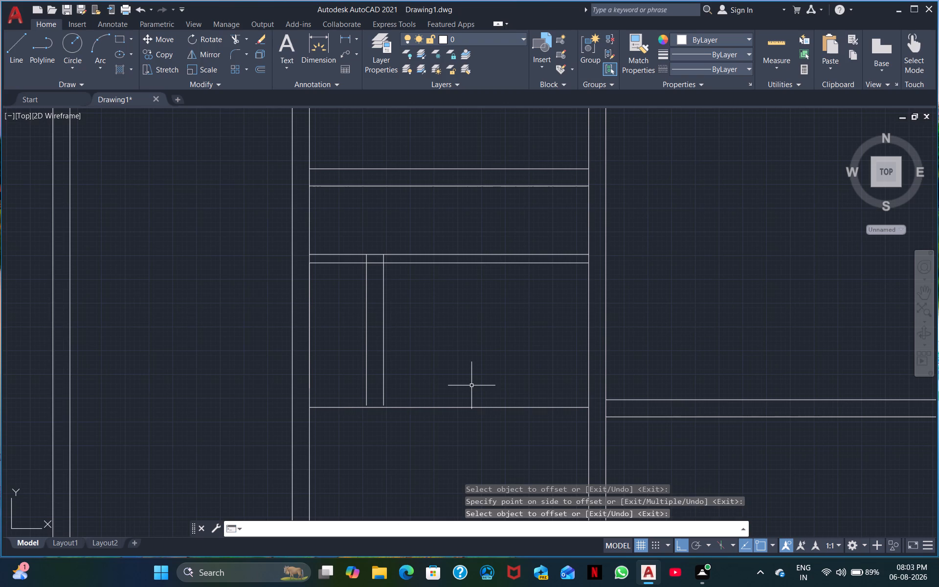
Offset the new cross wall line a further 1/2" downward.
{"action": "key", "text": "space"}
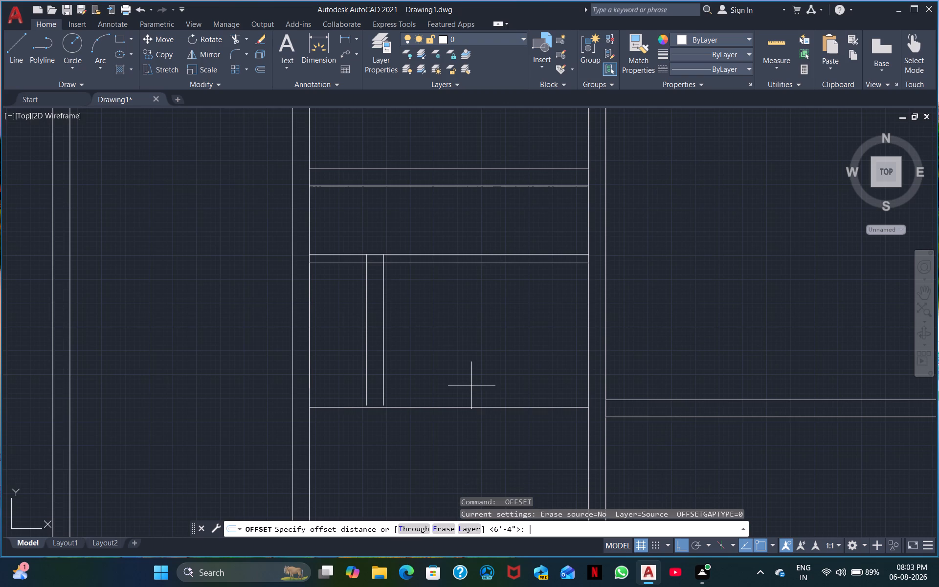
{"action": "type", "text": "1/2"}
{"action": "key", "text": "shift+quotedbl"}
{"action": "key", "text": "Return"}
{"action": "scroll", "coordinate": [475, 411], "scroll_direction": "up", "scroll_amount": 4}
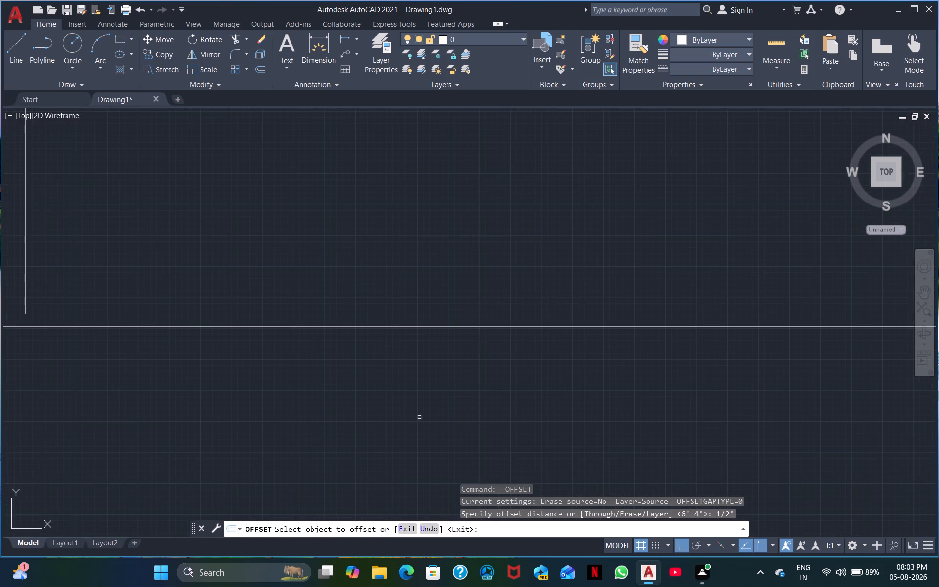
{"action": "left_click", "coordinate": [424, 328]}
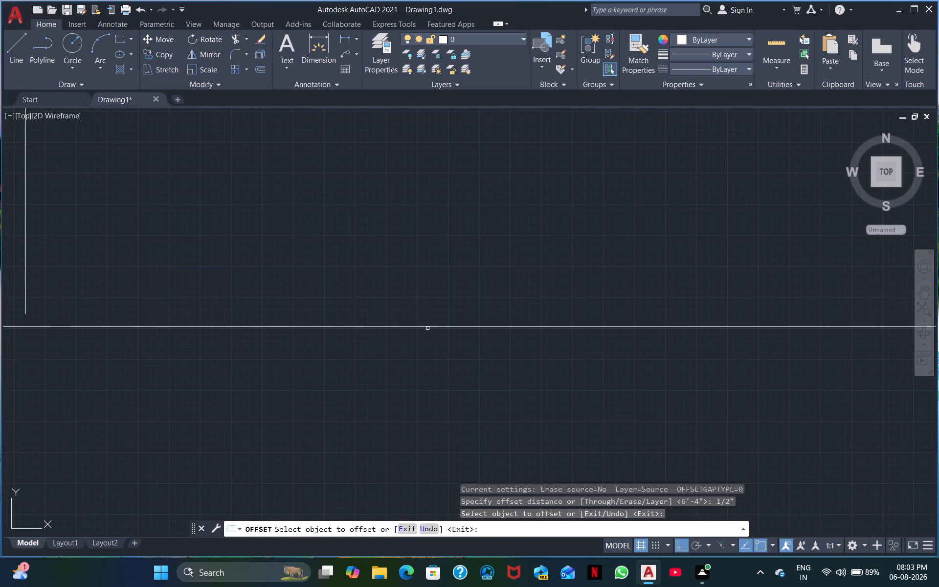
{"action": "left_click_drag", "start_coordinate": [430, 326], "coordinate": [427, 331]}
{"action": "left_click", "coordinate": [419, 360]}
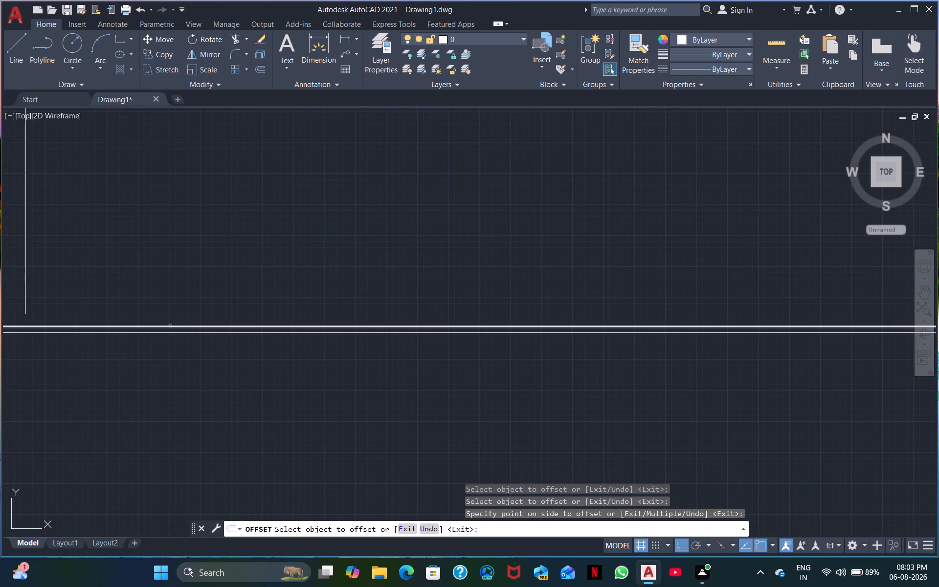
{"action": "key", "text": "Escape"}
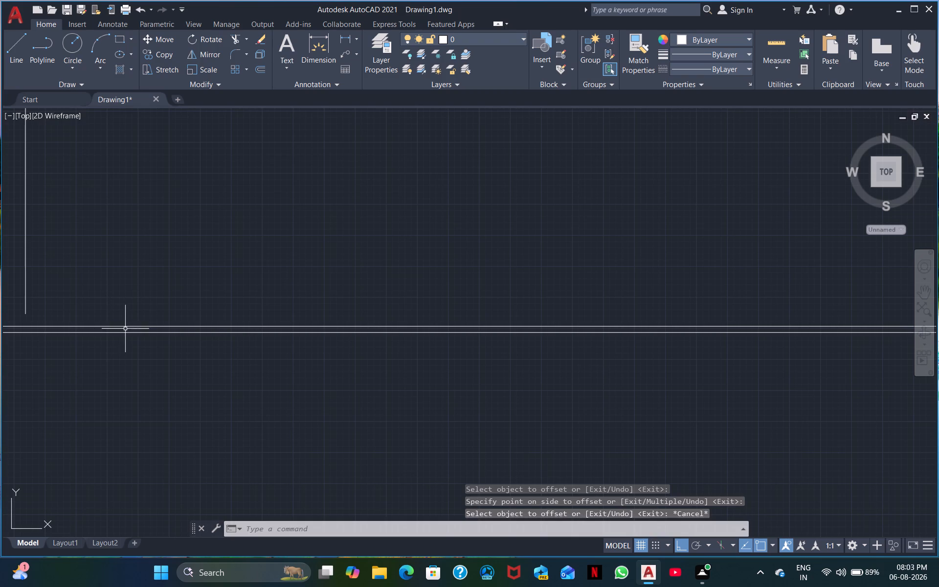
Erase the upper of the two closely spaced cross wall lines, keeping the 1/2" offset line.
{"action": "left_click", "coordinate": [127, 326]}
{"action": "right_click", "coordinate": [122, 322]}
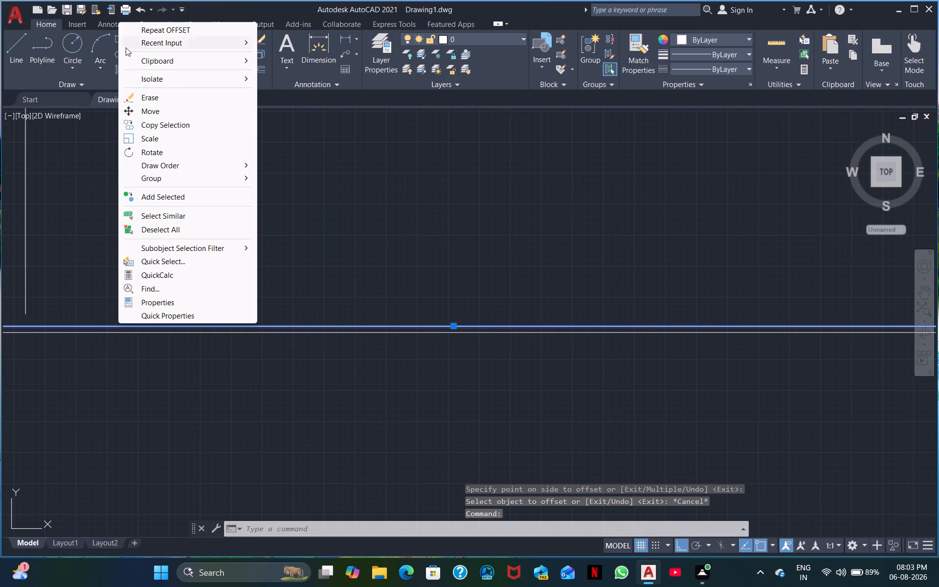
{"action": "left_click", "coordinate": [150, 96]}
Offset the remaining cross wall line 9" downward to give the cross wall its thickness.
{"action": "middle_click", "coordinate": [203, 242]}
{"action": "scroll", "coordinate": [203, 242], "scroll_direction": "down", "scroll_amount": 2}
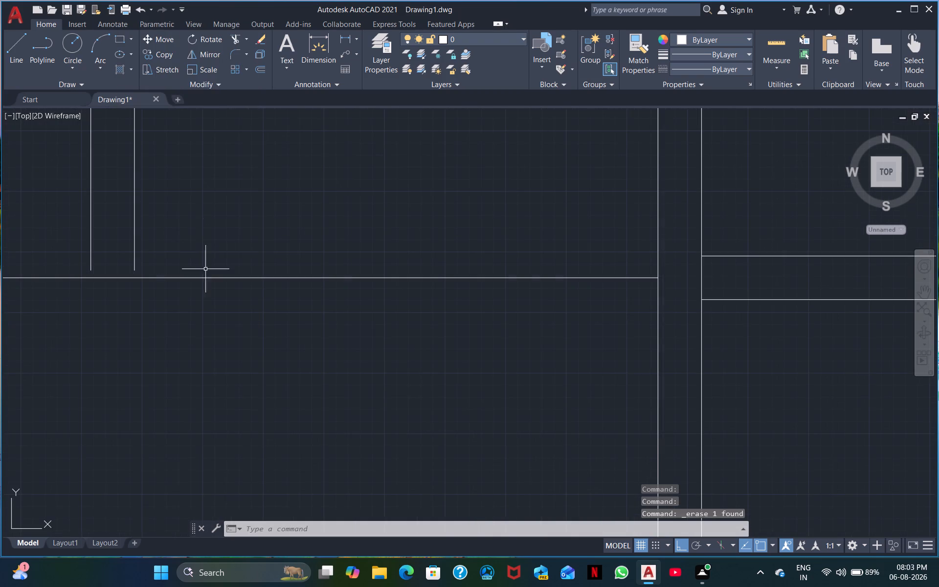
{"action": "scroll", "coordinate": [215, 326], "scroll_direction": "down", "scroll_amount": 2}
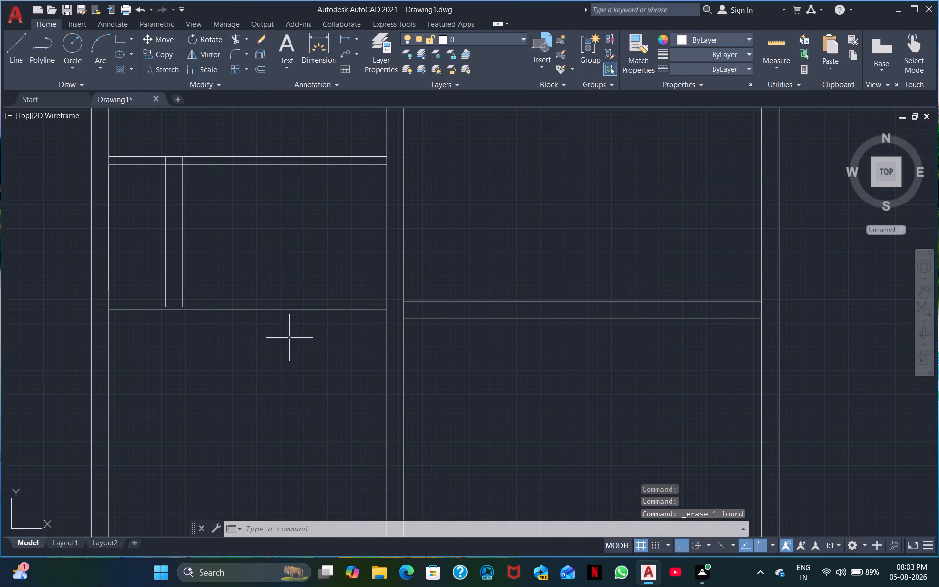
{"action": "type", "text": "O"}
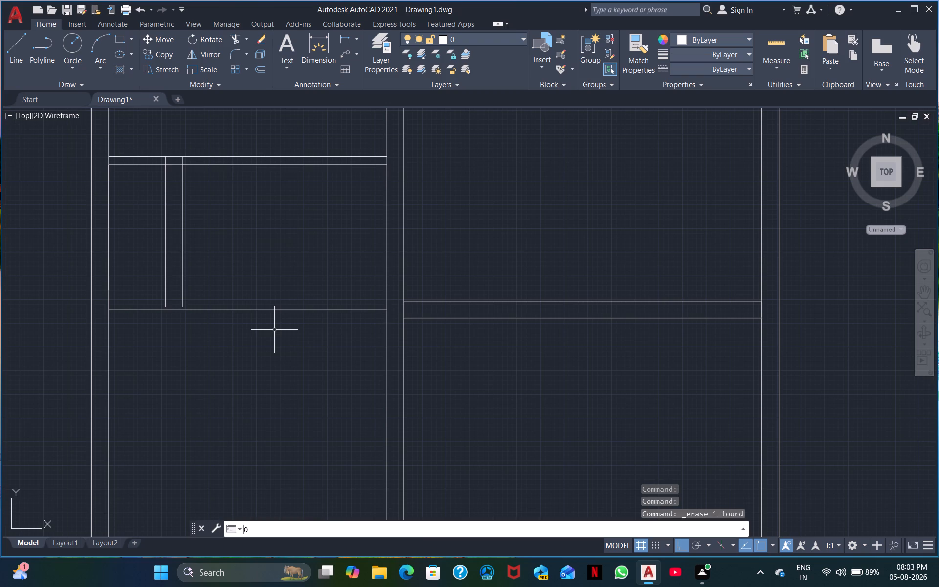
{"action": "key", "text": "space"}
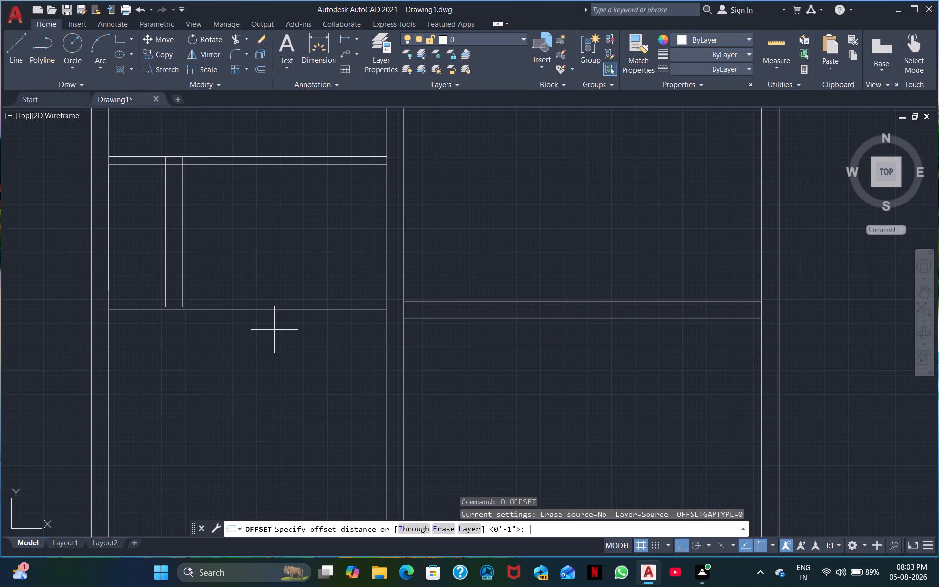
{"action": "key", "text": "9"}
{"action": "key", "text": "shift+quotedbl"}
{"action": "key", "text": "Return"}
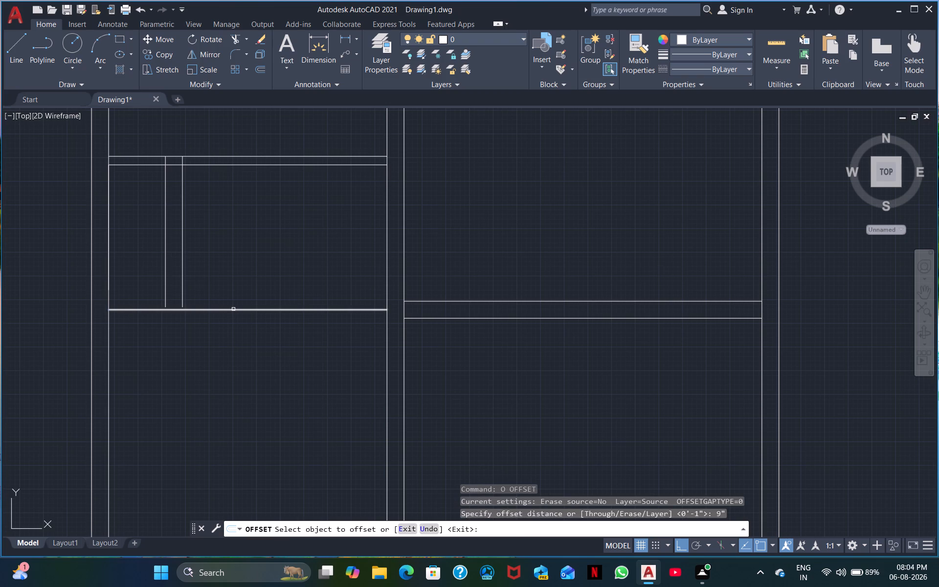
{"action": "left_click_drag", "start_coordinate": [233, 309], "coordinate": [231, 315]}
{"action": "left_click", "coordinate": [228, 327]}
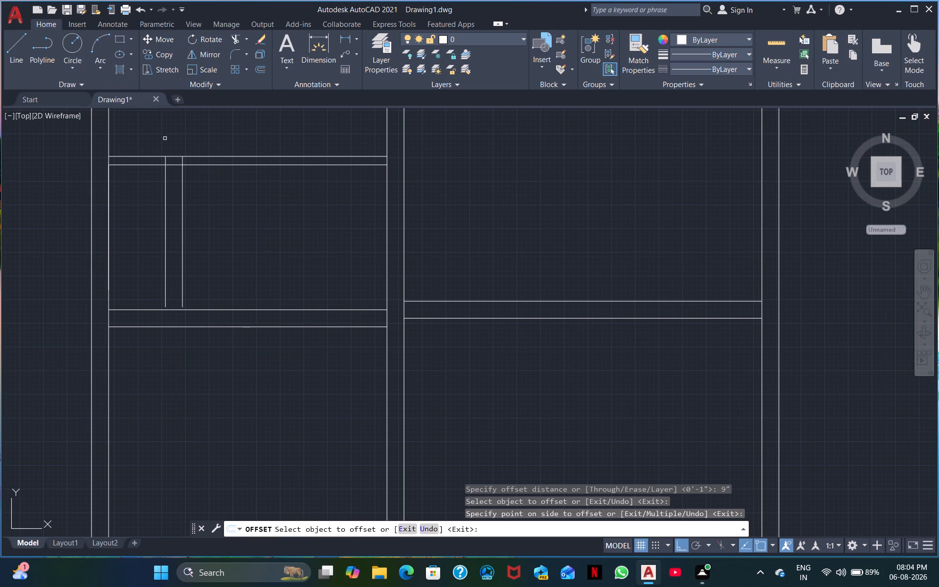
{"action": "key", "text": "e"}
{"action": "key", "text": "Escape"}
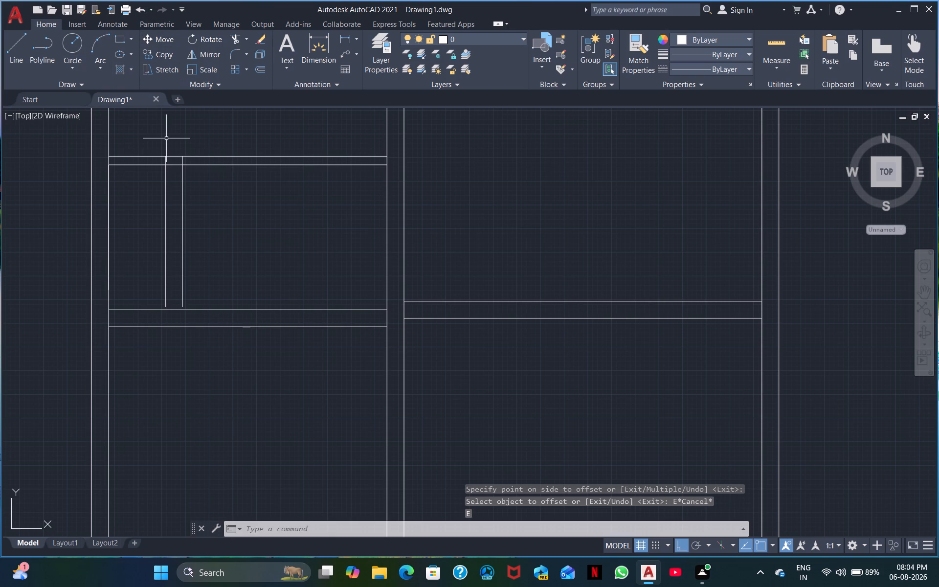
Extend both vertical lines of the dividing wall down to the cross wall's lower line.
{"action": "type", "text": "EX"}
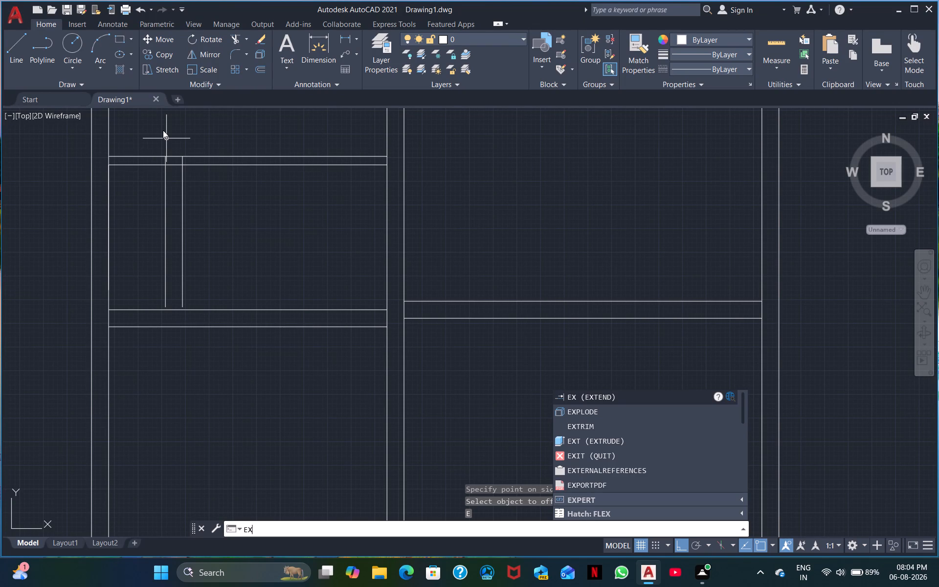
{"action": "key", "text": "space"}
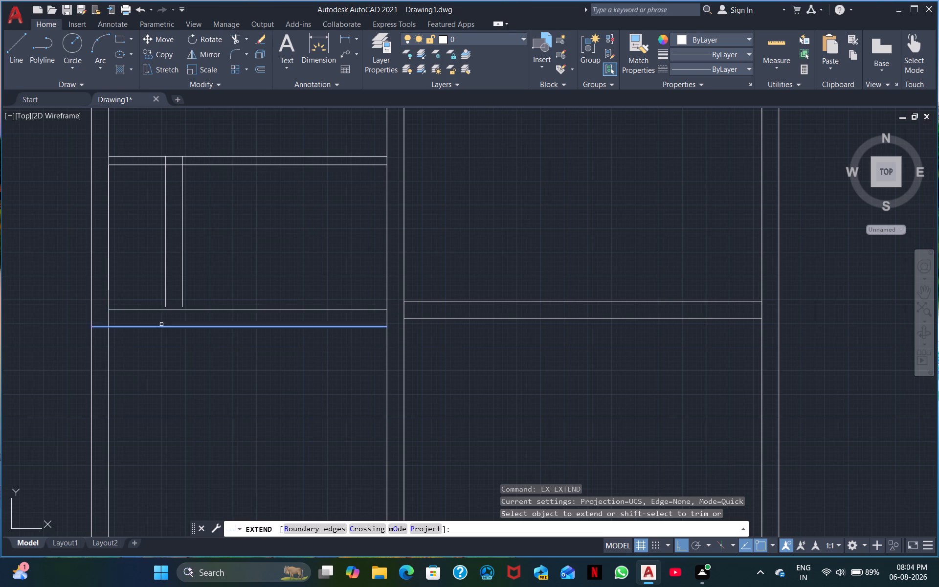
{"action": "left_click", "coordinate": [166, 295]}
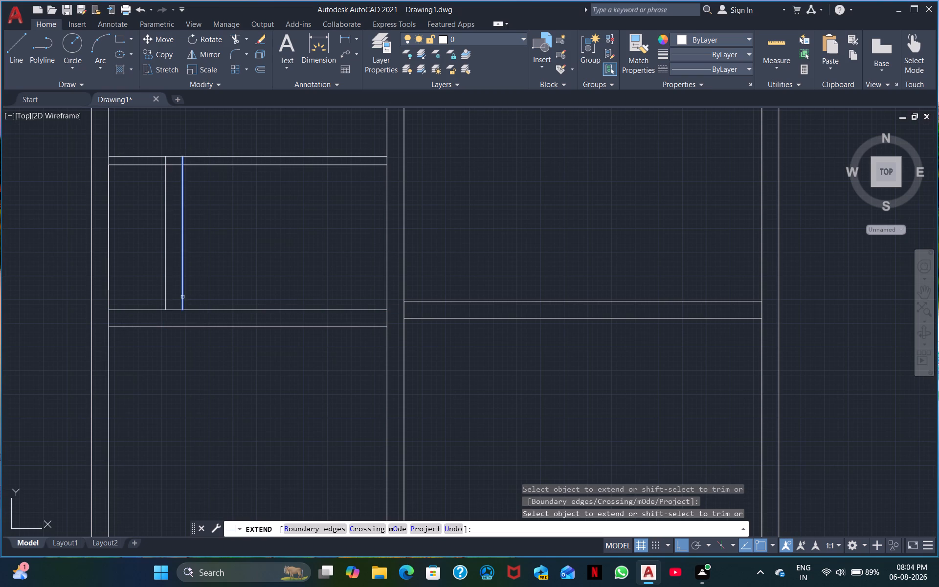
{"action": "left_click", "coordinate": [181, 299]}
{"action": "left_click", "coordinate": [182, 300]}
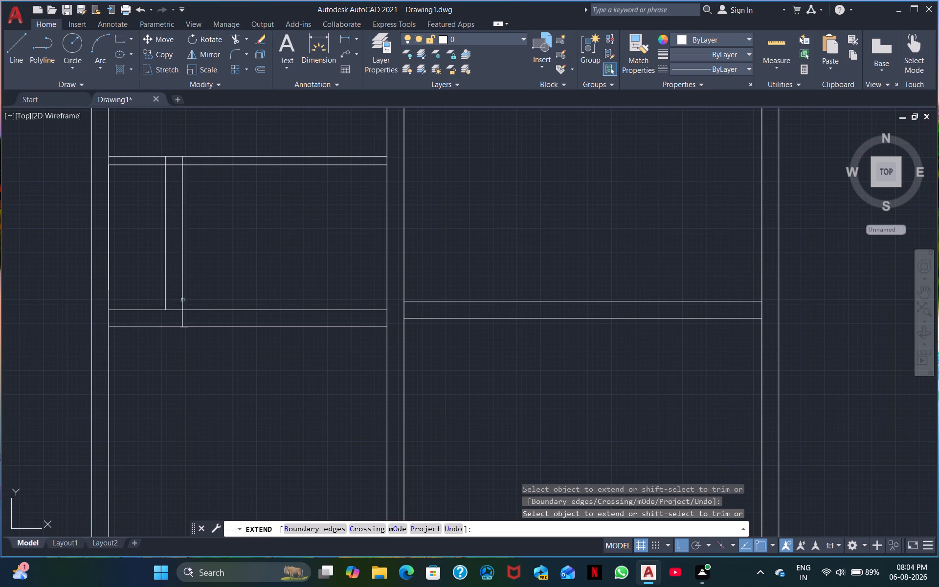
{"action": "left_click", "coordinate": [165, 301]}
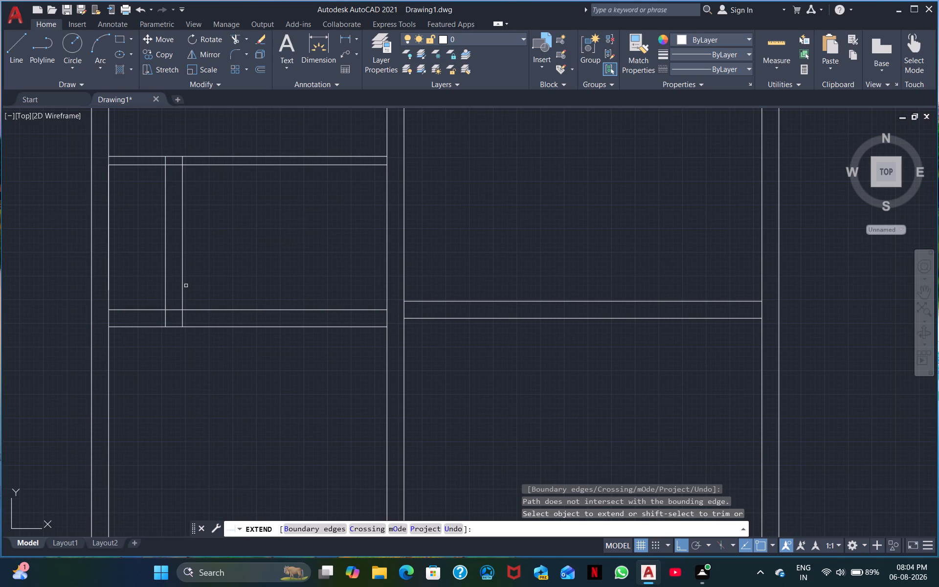
{"action": "key", "text": "Escape"}
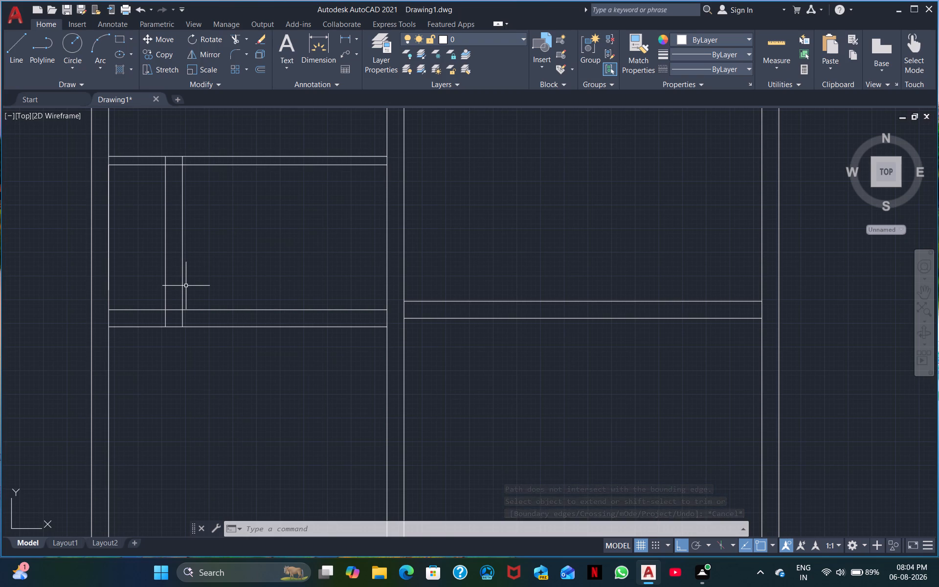
Offset the dividing wall's right-hand line 5'6" to the right.
{"action": "type", "text": "O"}
{"action": "key", "text": "space"}
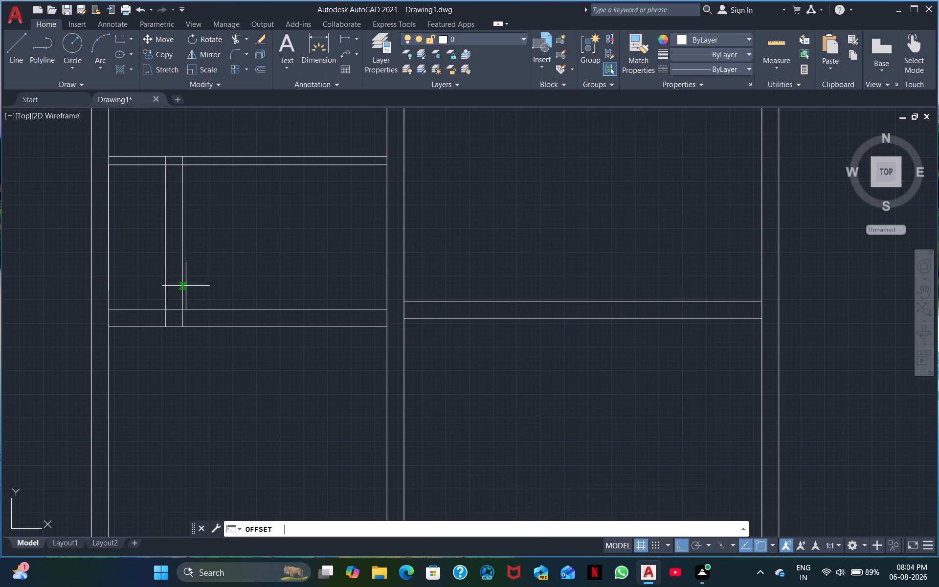
{"action": "key", "text": "5"}
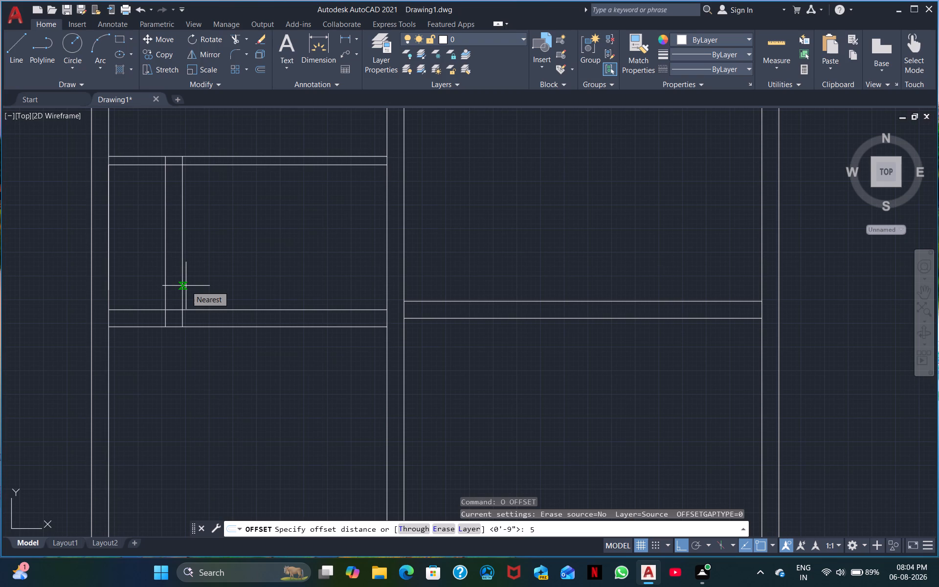
{"action": "type", "text": "'6\""}
{"action": "key", "text": "Return"}
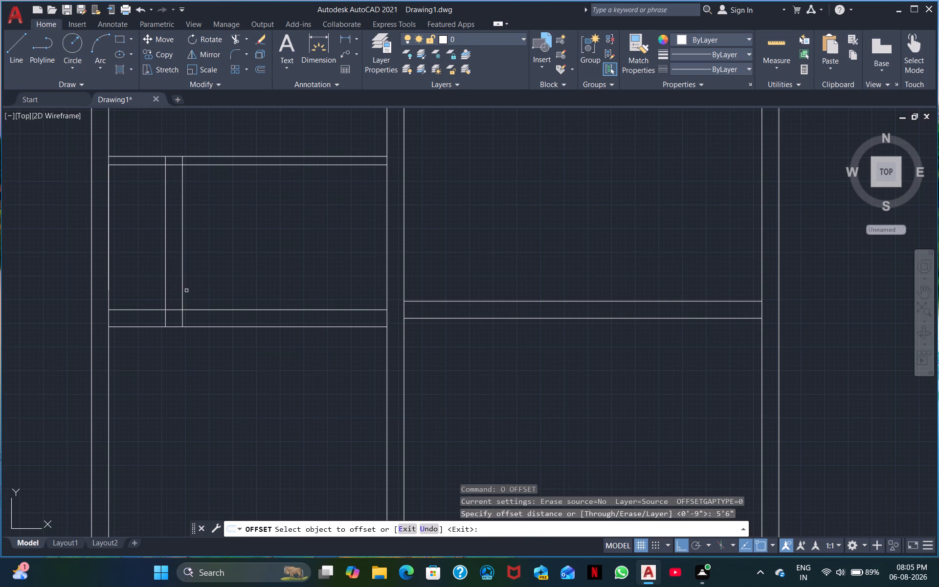
{"action": "left_click", "coordinate": [183, 290]}
{"action": "left_click", "coordinate": [239, 286]}
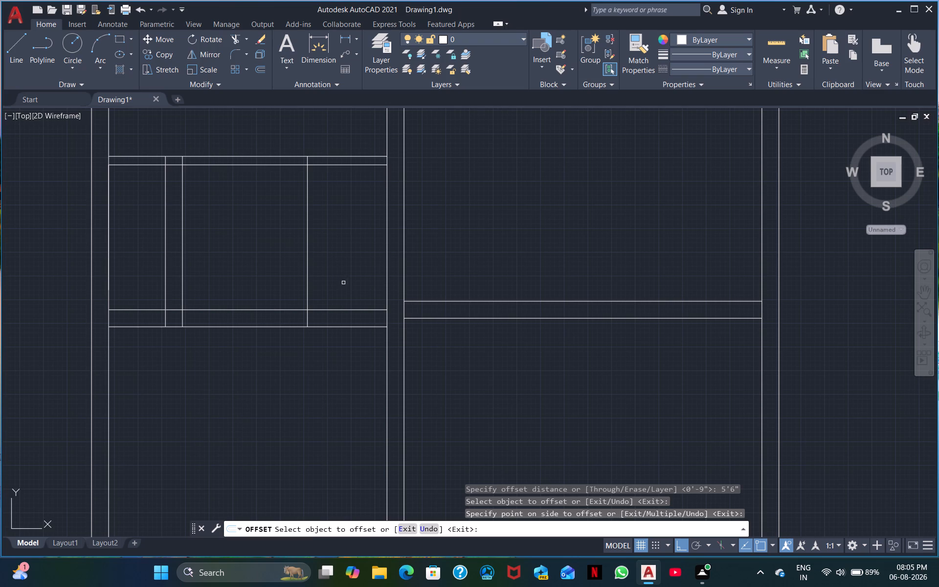
{"action": "middle_click_drag", "start_coordinate": [343, 283], "coordinate": [288, 281]}
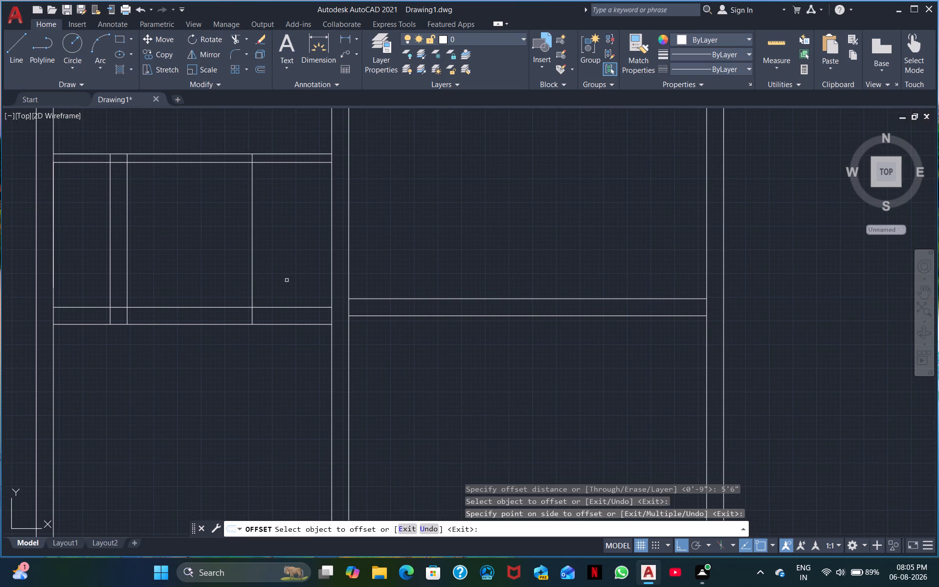
{"action": "key", "text": "Escape"}
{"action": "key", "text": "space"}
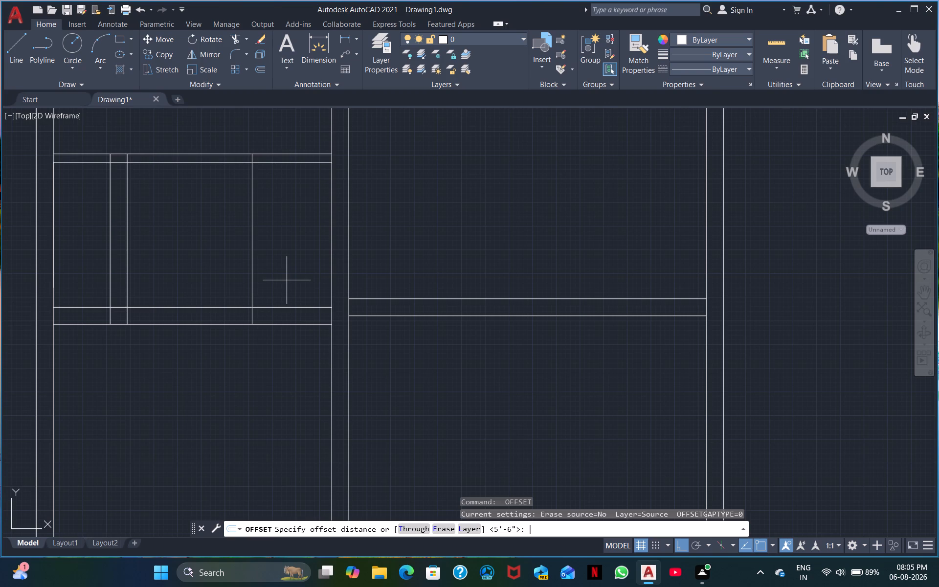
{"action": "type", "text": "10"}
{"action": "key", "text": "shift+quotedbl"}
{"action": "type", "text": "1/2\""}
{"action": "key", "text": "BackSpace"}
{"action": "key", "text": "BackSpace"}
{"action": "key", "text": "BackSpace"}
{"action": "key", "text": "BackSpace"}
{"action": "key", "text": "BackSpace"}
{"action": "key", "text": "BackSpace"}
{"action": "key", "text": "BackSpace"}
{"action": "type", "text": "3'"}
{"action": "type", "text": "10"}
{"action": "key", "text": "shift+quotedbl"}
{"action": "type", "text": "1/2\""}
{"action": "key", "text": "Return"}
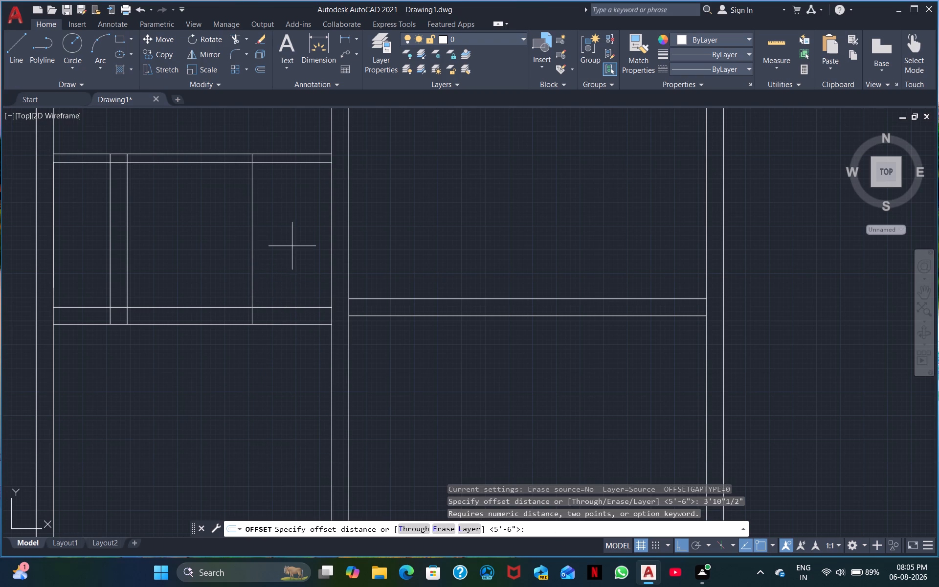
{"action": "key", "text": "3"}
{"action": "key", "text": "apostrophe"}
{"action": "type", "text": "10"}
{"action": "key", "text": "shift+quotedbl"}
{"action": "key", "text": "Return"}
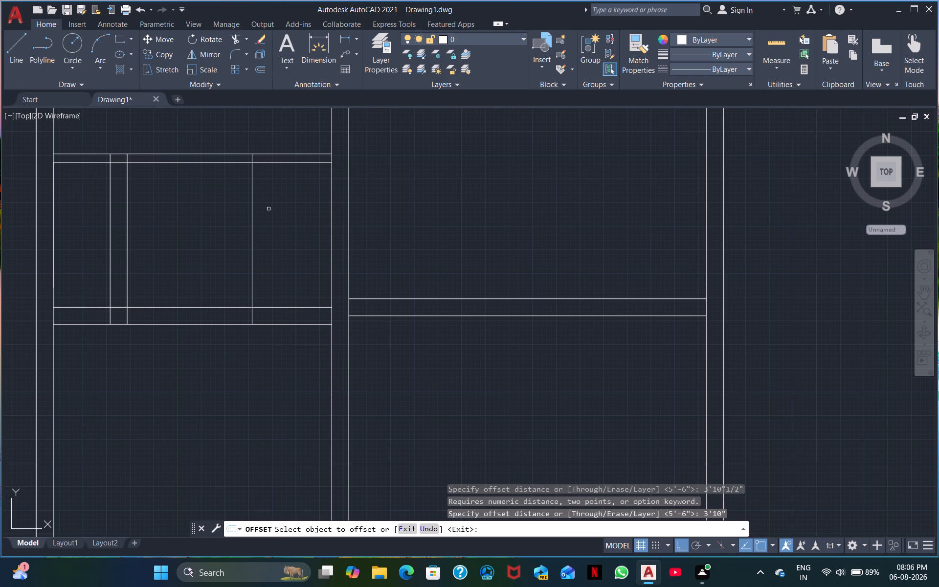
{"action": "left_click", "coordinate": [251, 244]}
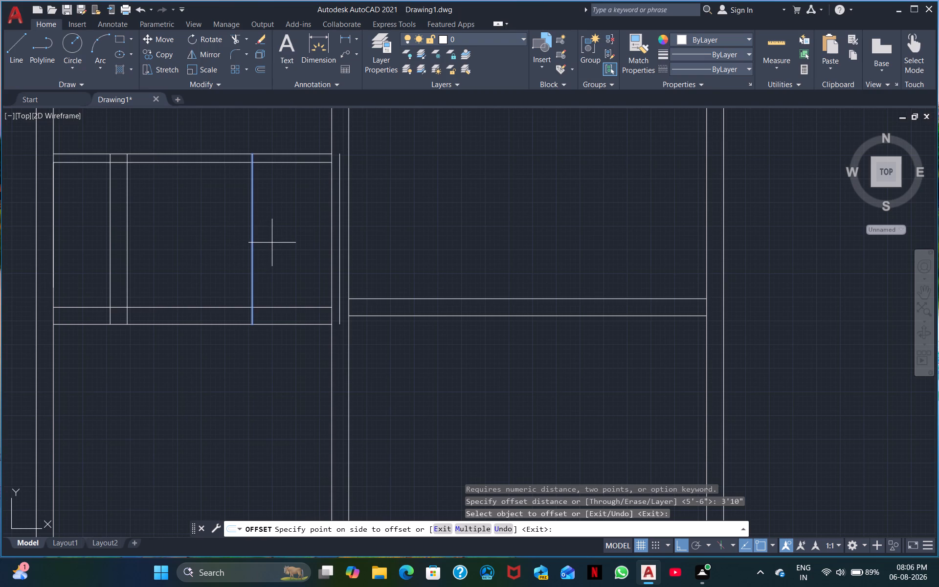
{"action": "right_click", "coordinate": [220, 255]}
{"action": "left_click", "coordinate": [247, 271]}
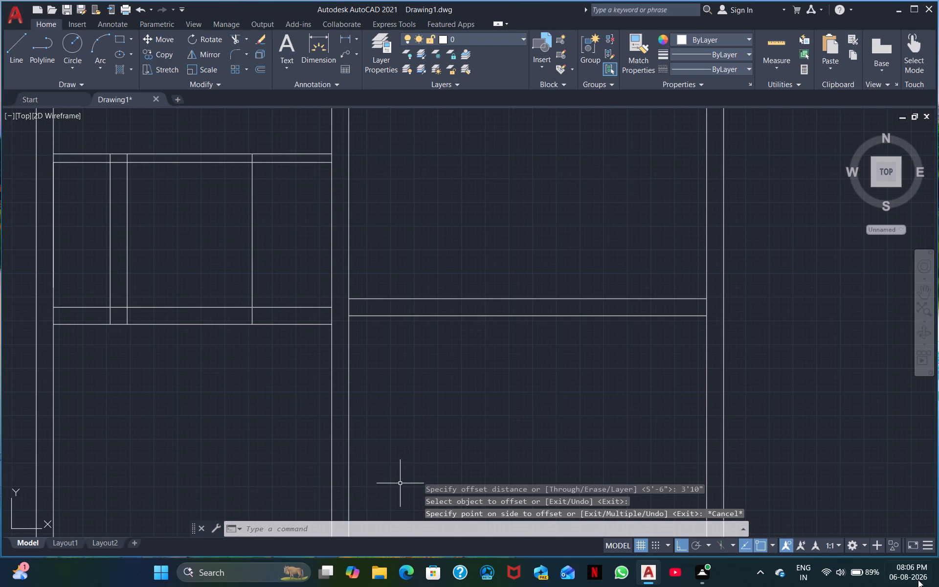
Erase the dividing wall's right-hand line, keeping its left-hand line and the 5'6" offset line.
{"action": "left_click", "coordinate": [160, 268]}
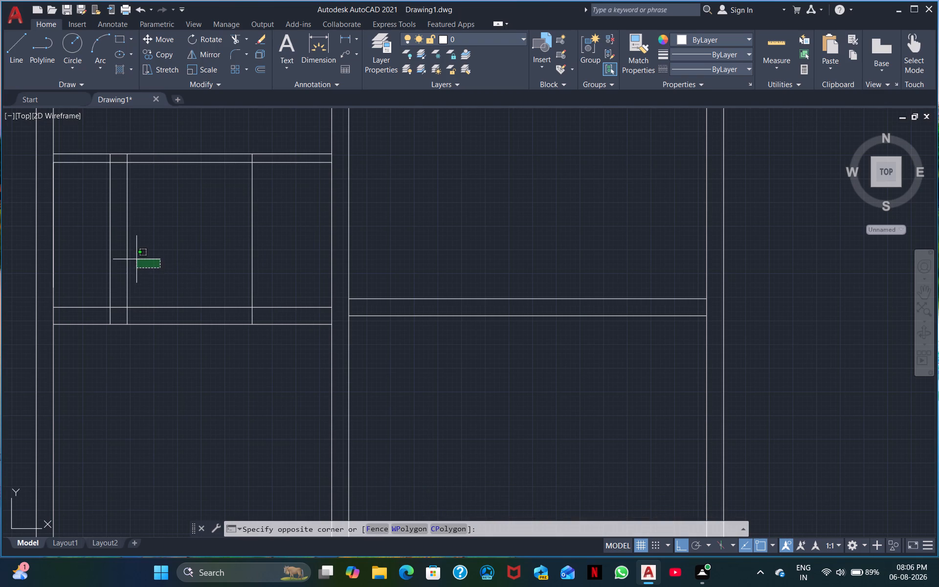
{"action": "left_click", "coordinate": [120, 235]}
{"action": "right_click", "coordinate": [120, 235]}
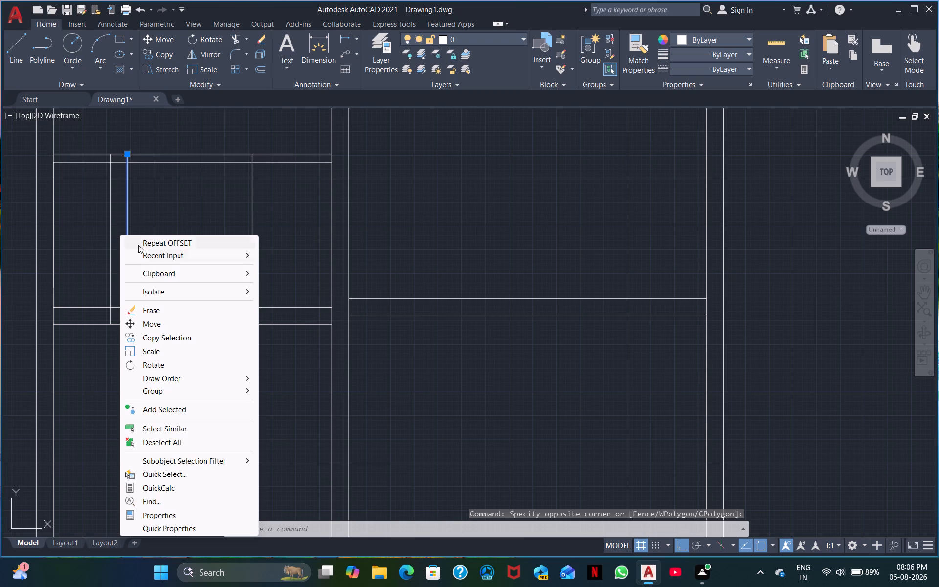
{"action": "left_click", "coordinate": [150, 313]}
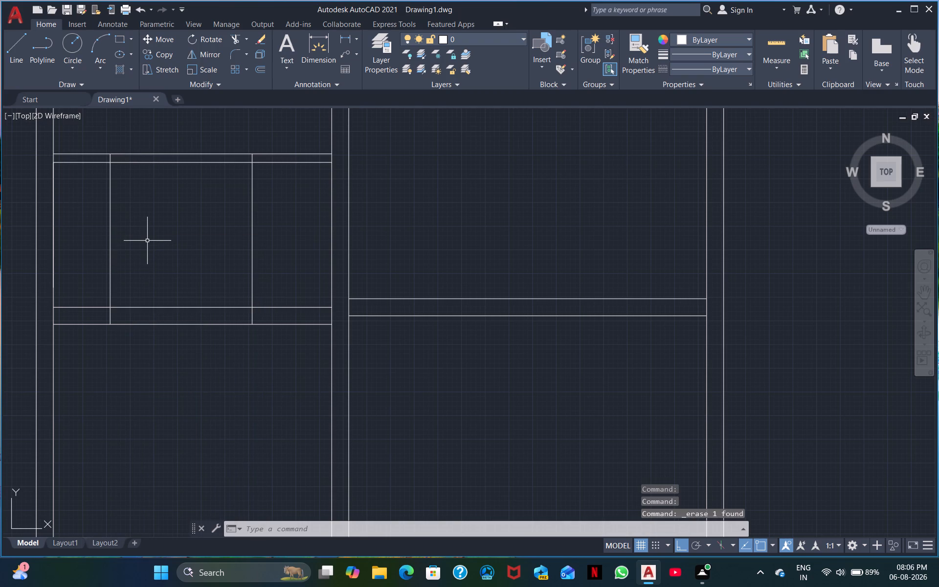
Offset the dividing wall's remaining left-hand line 4" to the right.
{"action": "type", "text": "O"}
{"action": "key", "text": "space"}
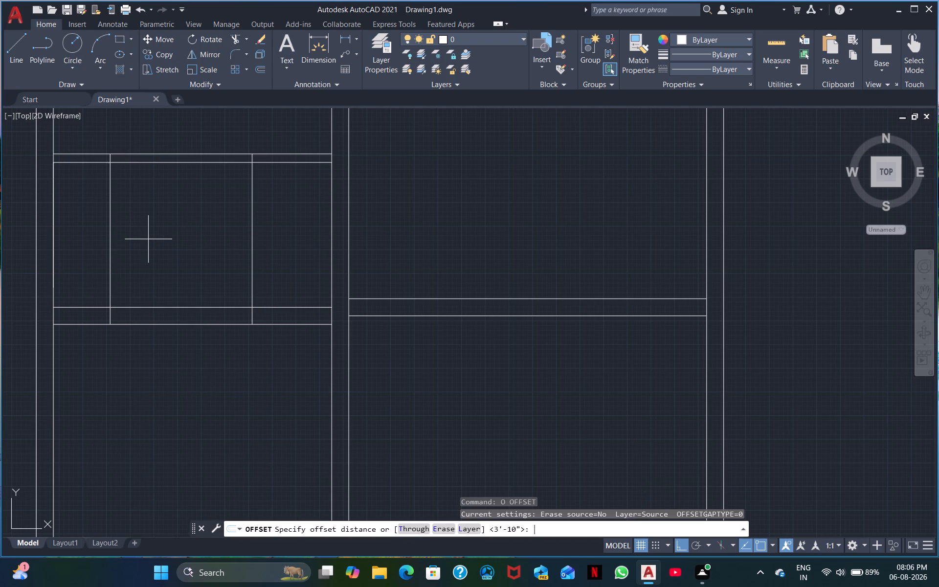
{"action": "key", "text": "4"}
{"action": "key", "text": "shift+quotedbl"}
{"action": "key", "text": "Return"}
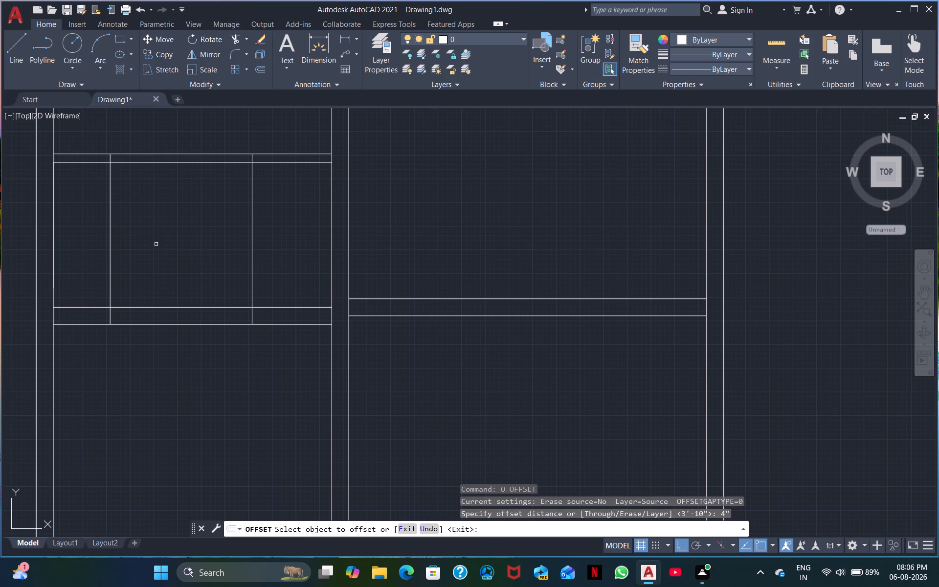
{"action": "left_click_drag", "start_coordinate": [109, 250], "coordinate": [113, 252]}
{"action": "left_click", "coordinate": [129, 257]}
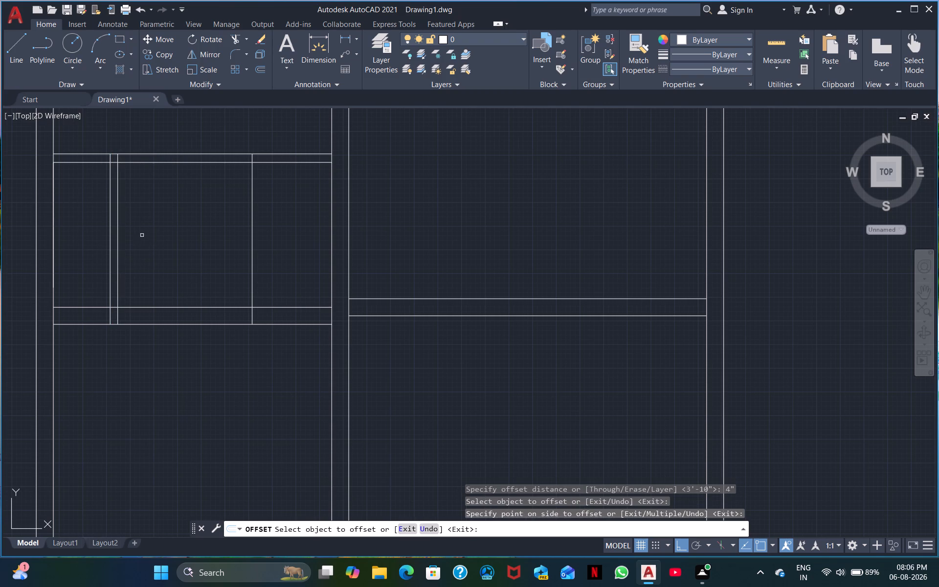
{"action": "scroll", "coordinate": [142, 235], "scroll_direction": "up", "scroll_amount": 2}
{"action": "middle_click_drag", "start_coordinate": [101, 247], "coordinate": [199, 262]}
{"action": "scroll", "coordinate": [196, 240], "scroll_direction": "down", "scroll_amount": 1}
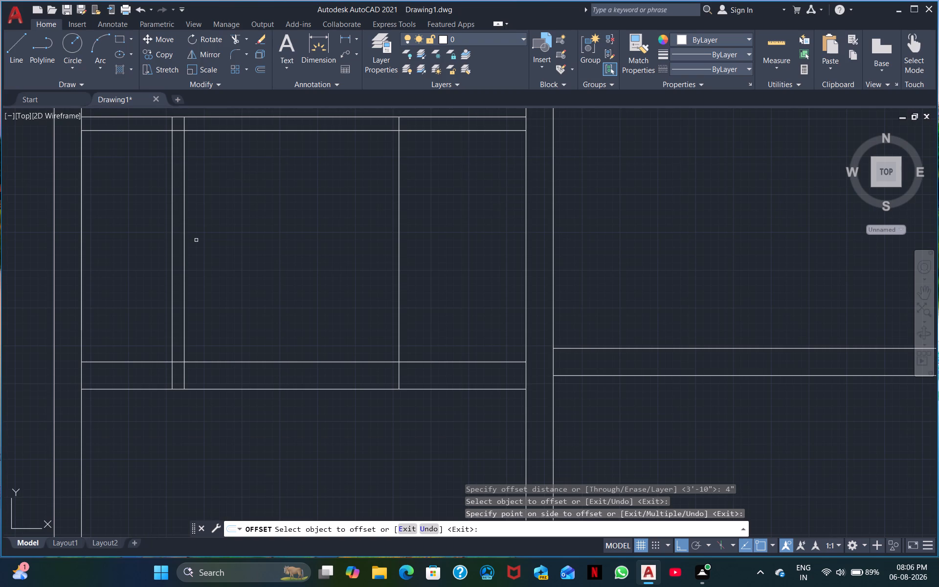
{"action": "key", "text": "space"}
Offset the dividing wall's right-hand line 1/2" to the right.
{"action": "key", "text": "space"}
{"action": "type", "text": "1/2\""}
{"action": "key", "text": "Return"}
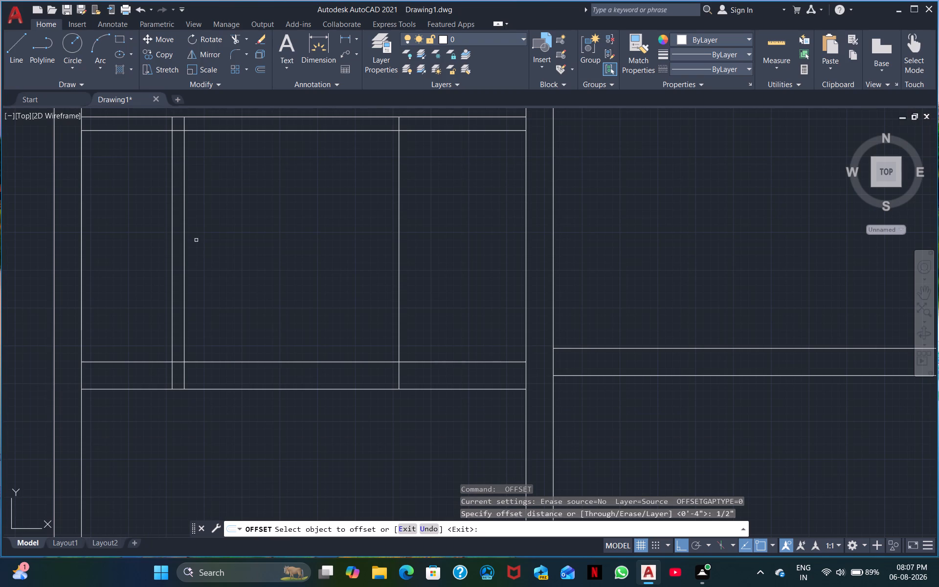
{"action": "left_click", "coordinate": [184, 273]}
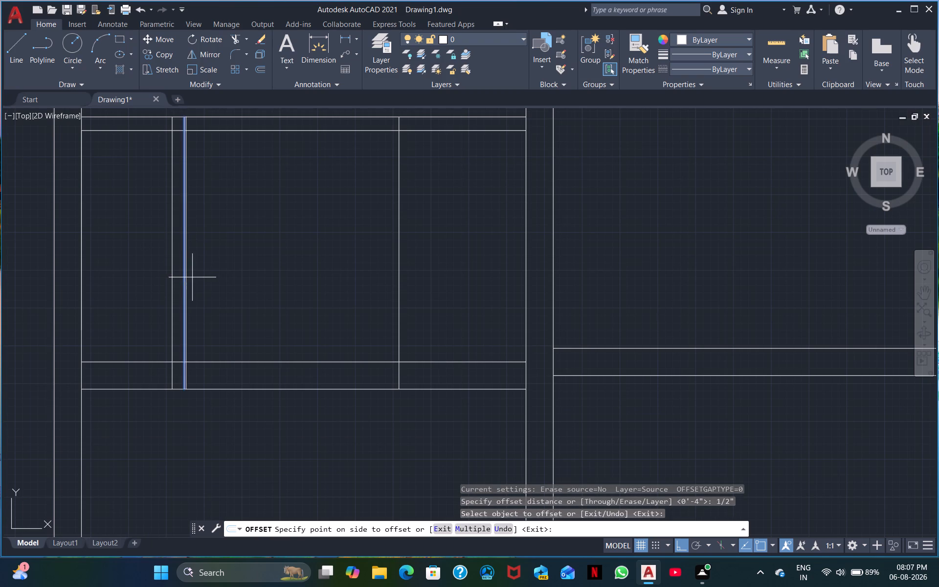
{"action": "left_click", "coordinate": [192, 277]}
{"action": "scroll", "coordinate": [194, 279], "scroll_direction": "up", "scroll_amount": 3}
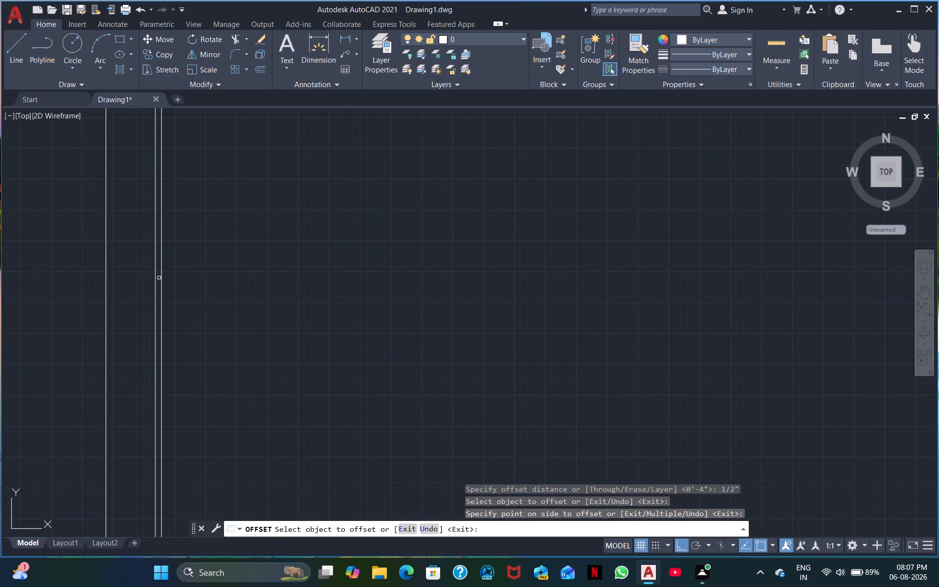
{"action": "key", "text": "Escape"}
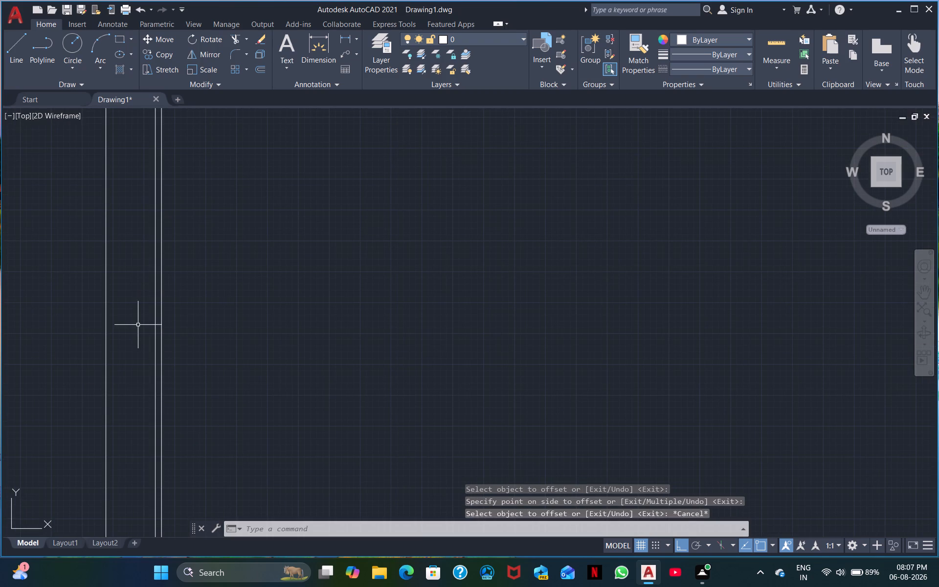
Erase the dividing wall's original right-hand line, keeping the 1/2" offset copy.
{"action": "left_click", "coordinate": [155, 334]}
{"action": "right_click", "coordinate": [151, 334]}
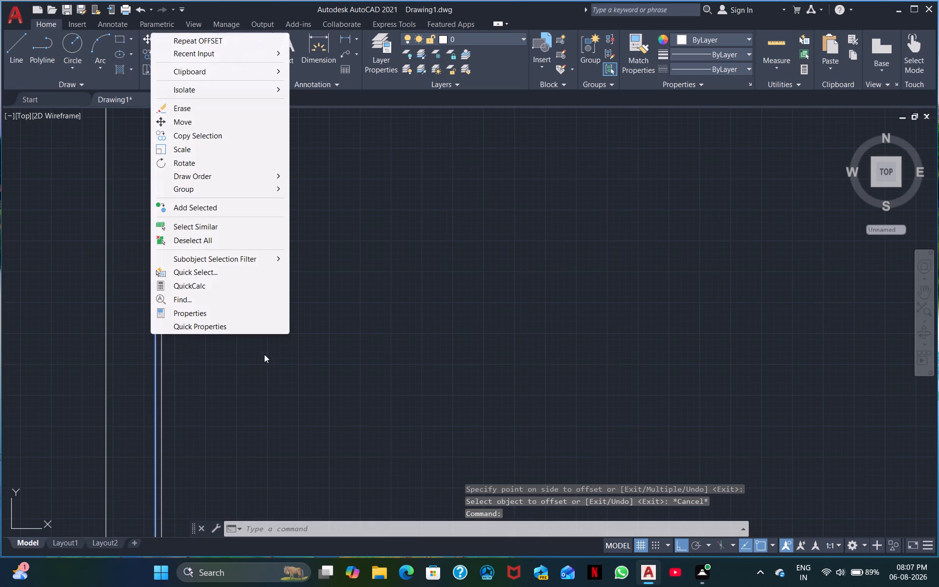
{"action": "left_click", "coordinate": [207, 109]}
Erase the single vertical line standing to the right of the dividing wall.
{"action": "scroll", "coordinate": [287, 331], "scroll_direction": "down", "scroll_amount": 1}
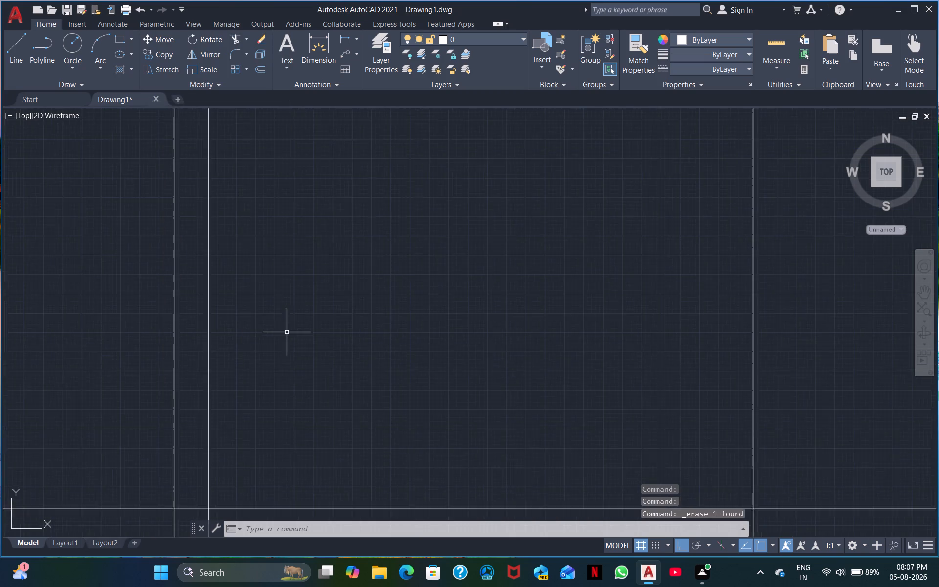
{"action": "scroll", "coordinate": [287, 332], "scroll_direction": "down", "scroll_amount": 2}
{"action": "left_click_drag", "start_coordinate": [531, 346], "coordinate": [469, 343]}
{"action": "left_click", "coordinate": [394, 301]}
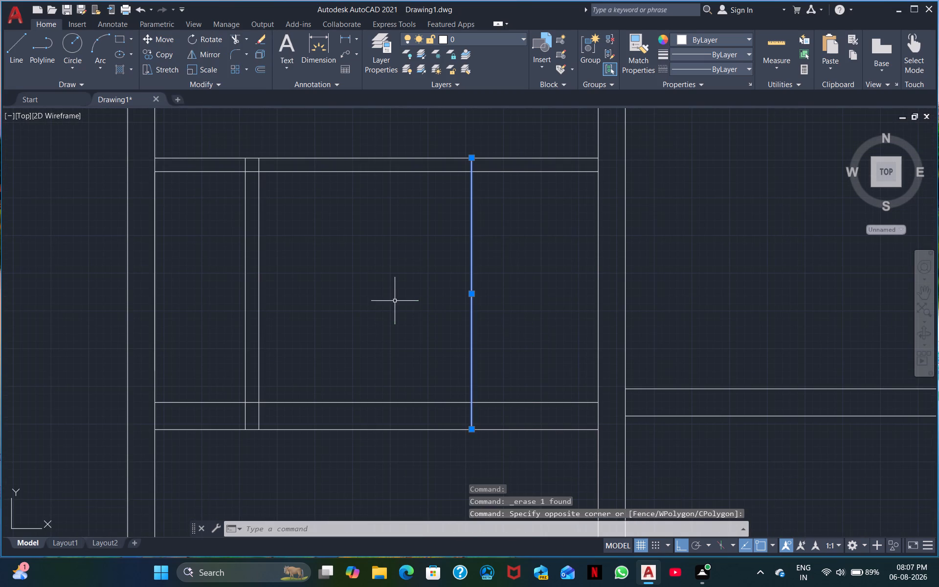
{"action": "right_click", "coordinate": [393, 300]}
{"action": "left_click", "coordinate": [430, 332]}
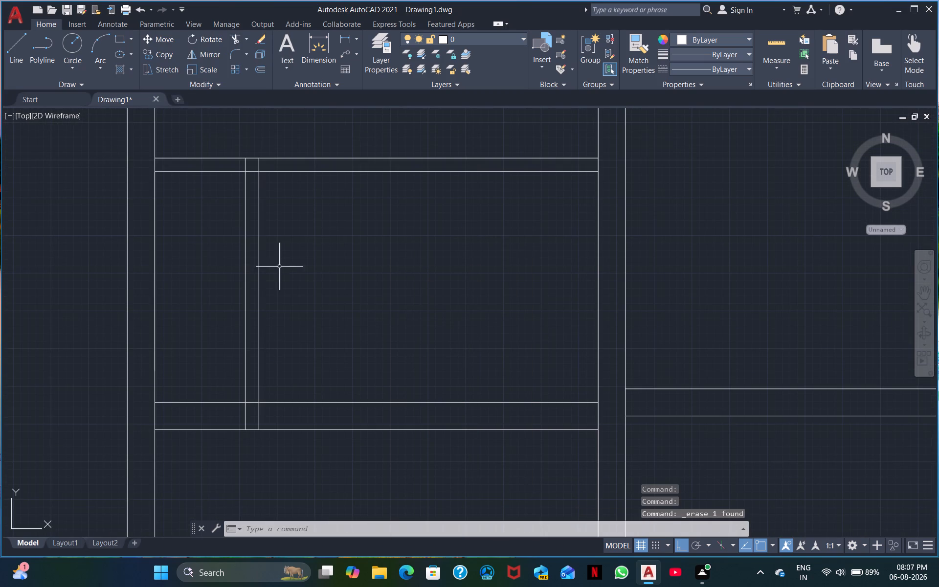
Offset the dividing wall's right-hand line 5'6" to the right.
{"action": "type", "text": "O"}
{"action": "key", "text": "space"}
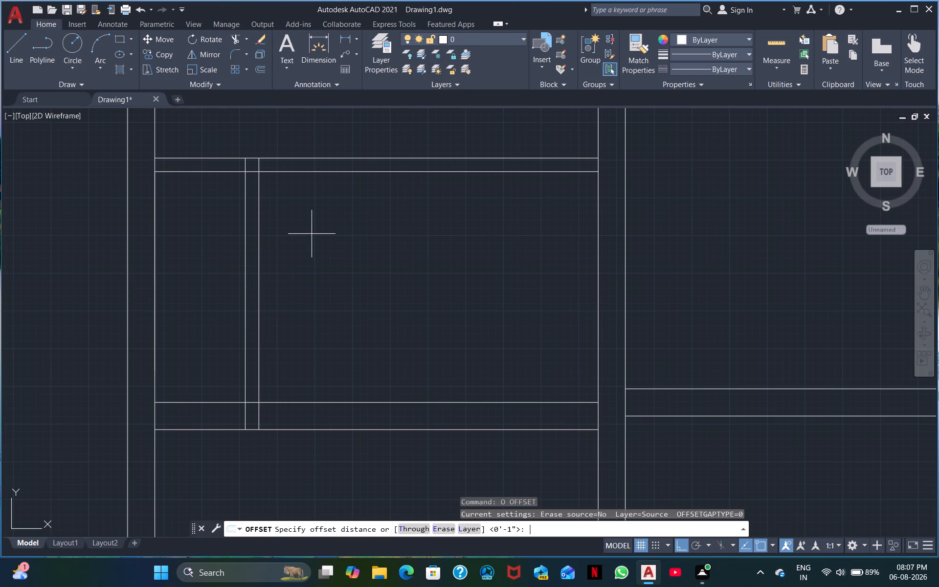
{"action": "key", "text": "5"}
{"action": "key", "text": "apostrophe"}
{"action": "type", "text": "6\""}
{"action": "key", "text": "Return"}
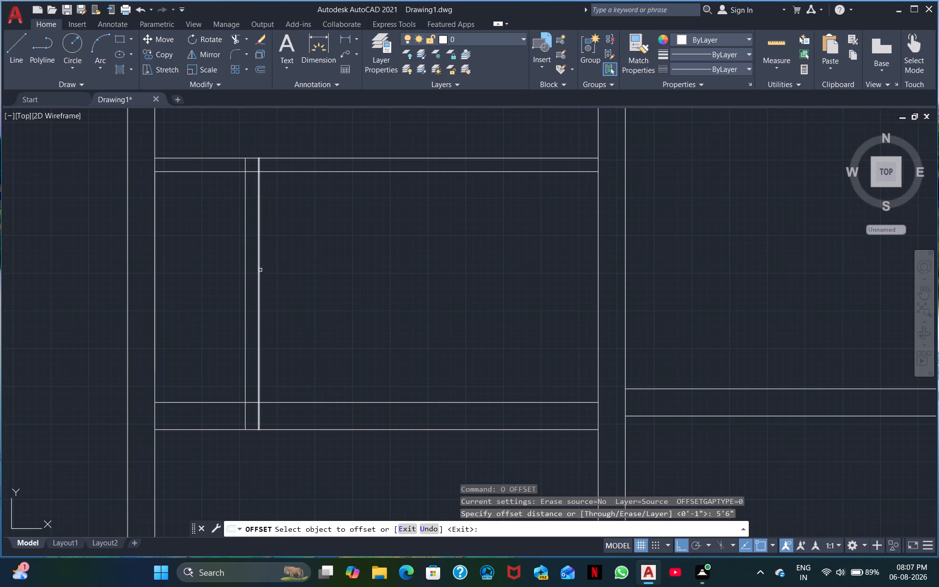
{"action": "left_click", "coordinate": [257, 274]}
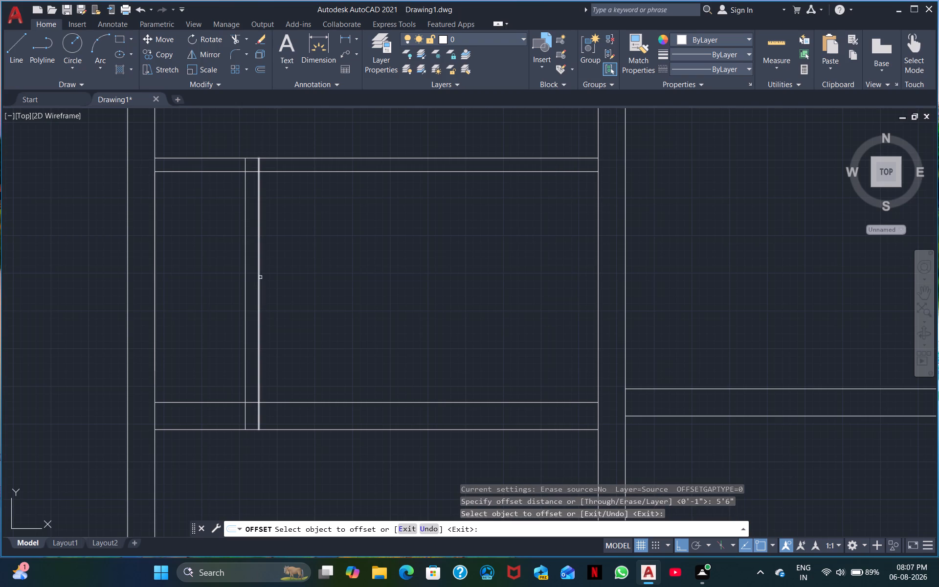
{"action": "left_click", "coordinate": [260, 277]}
{"action": "left_click", "coordinate": [281, 281]}
{"action": "scroll", "coordinate": [373, 312], "scroll_direction": "down", "scroll_amount": 2}
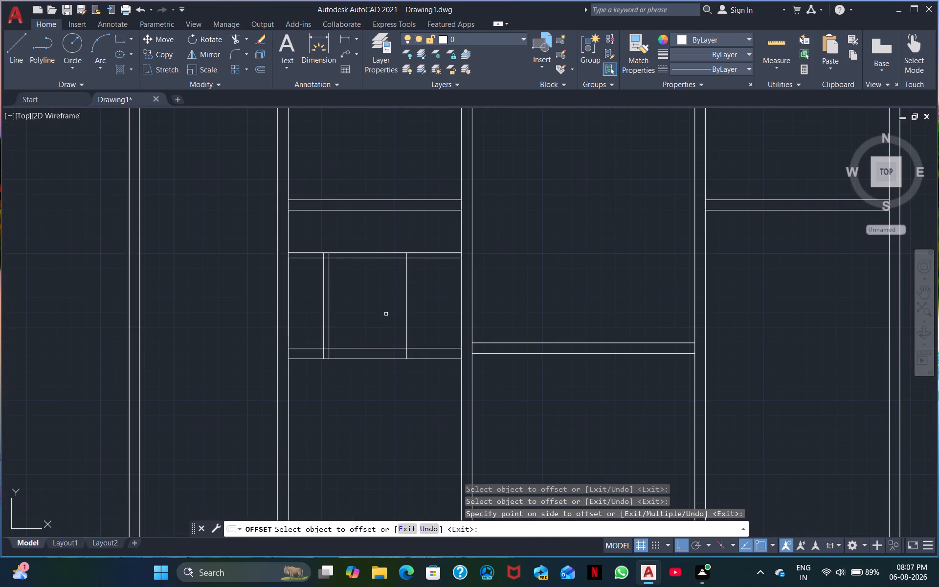
{"action": "middle_click_drag", "start_coordinate": [385, 317], "coordinate": [346, 328]}
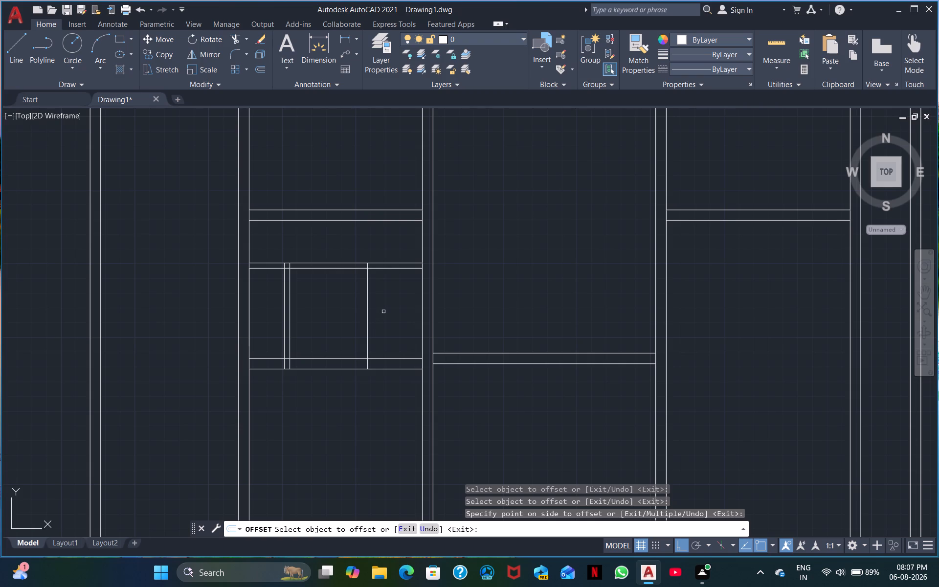
{"action": "key", "text": "space"}
Offset the new vertical line 4" to the right to form the second dividing wall.
{"action": "key", "text": "space"}
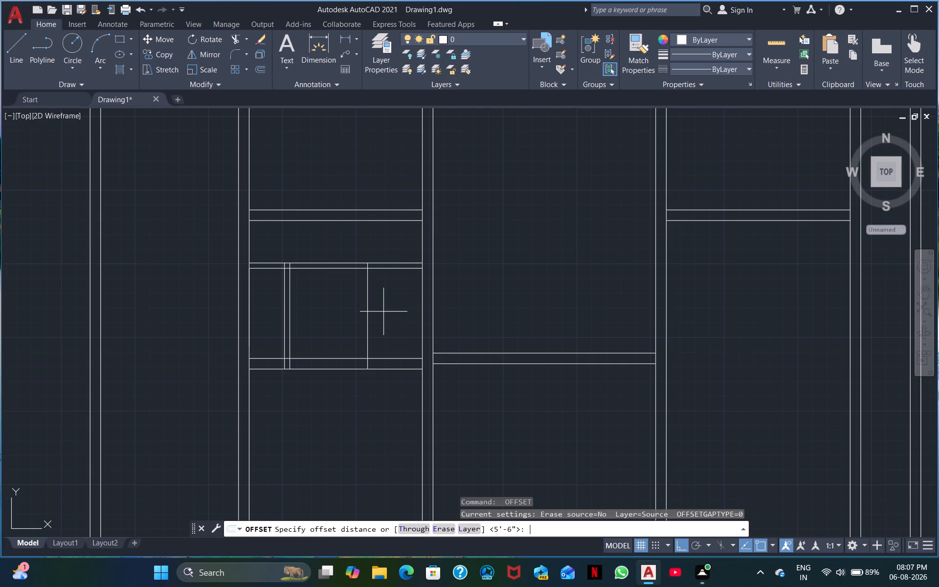
{"action": "key", "text": "4"}
{"action": "key", "text": "shift+quotedbl"}
{"action": "key", "text": "Return"}
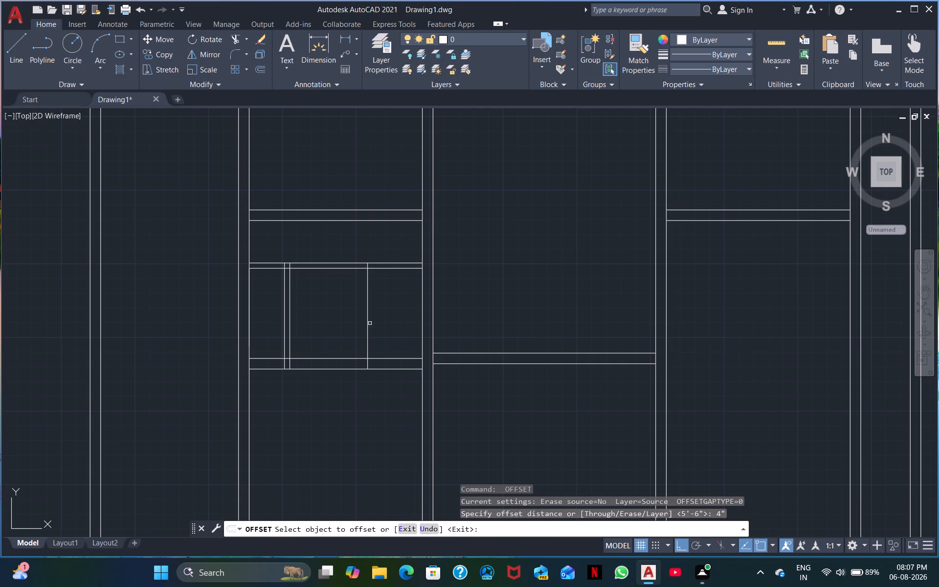
{"action": "left_click", "coordinate": [370, 323]}
{"action": "left_click", "coordinate": [367, 324]}
{"action": "left_click", "coordinate": [380, 325]}
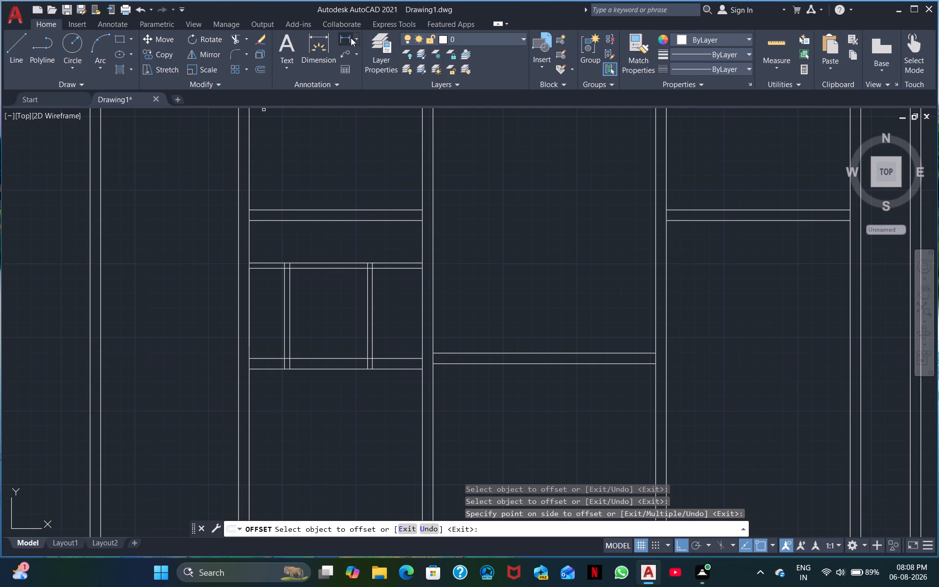
Measure the clear width between the second dividing wall and the room's right-hand wall with a linear dimension, without placing it.
{"action": "left_click", "coordinate": [346, 37]}
{"action": "left_click", "coordinate": [374, 328]}
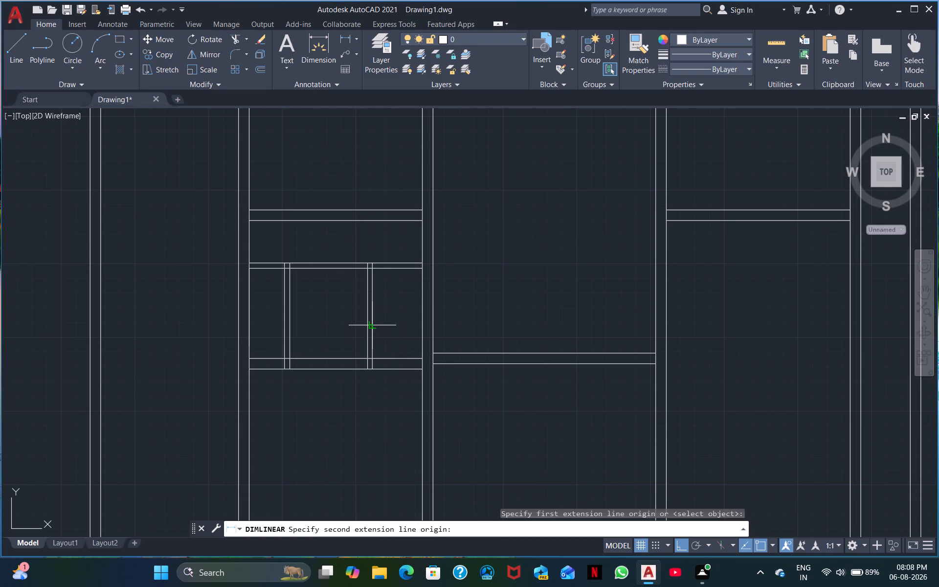
{"action": "left_click", "coordinate": [424, 325]}
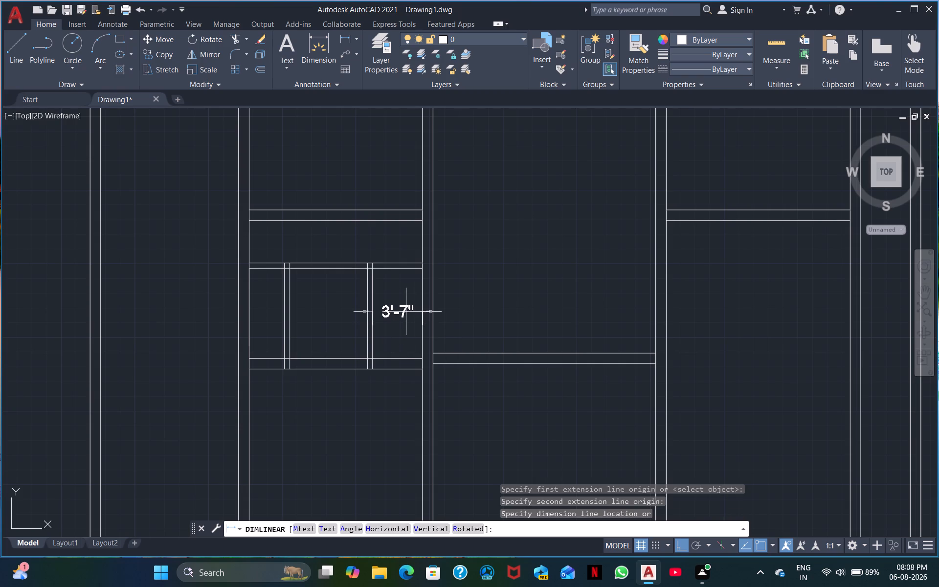
{"action": "scroll", "coordinate": [406, 312], "scroll_direction": "up", "scroll_amount": 3}
{"action": "scroll", "coordinate": [405, 312], "scroll_direction": "down", "scroll_amount": 4}
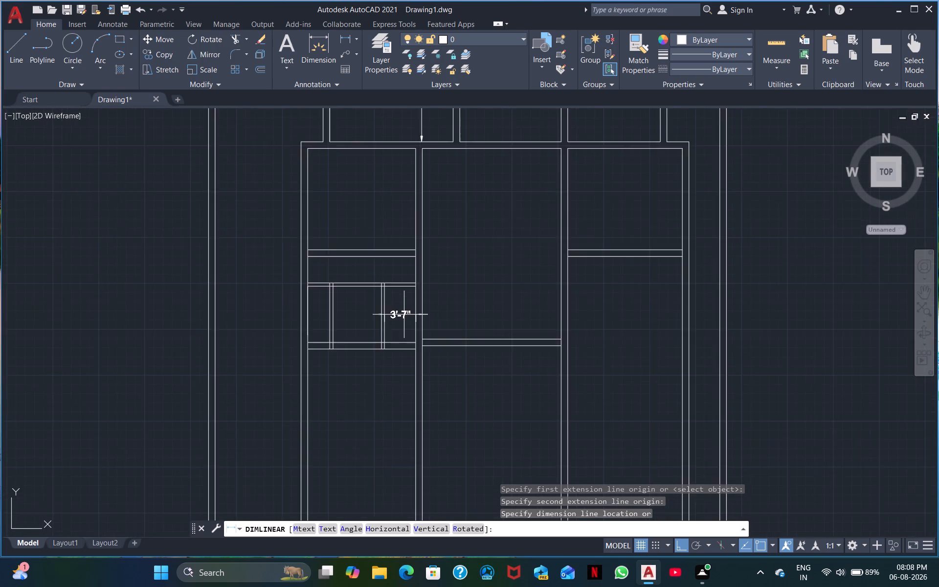
{"action": "scroll", "coordinate": [404, 315], "scroll_direction": "down", "scroll_amount": 1}
{"action": "scroll", "coordinate": [404, 315], "scroll_direction": "up", "scroll_amount": 1}
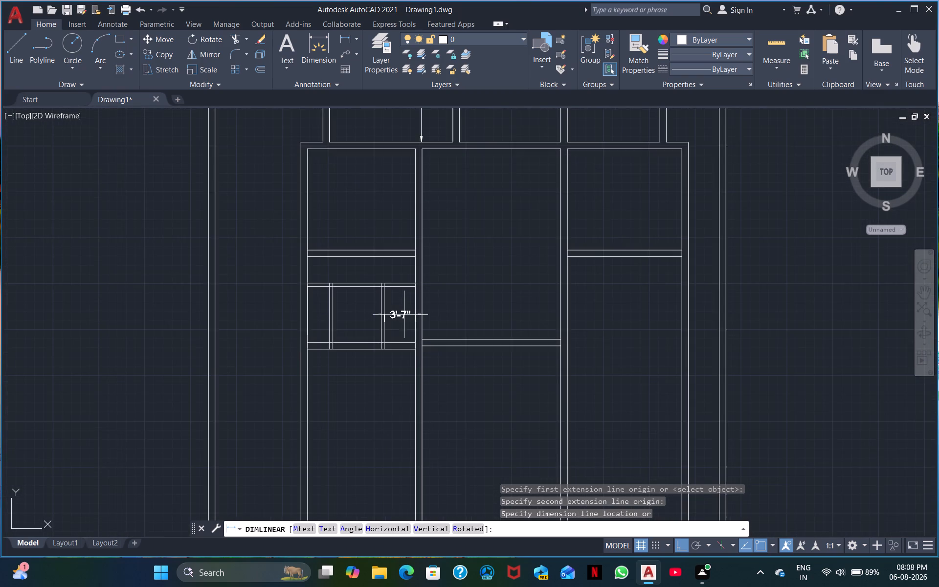
{"action": "scroll", "coordinate": [404, 315], "scroll_direction": "up", "scroll_amount": 1}
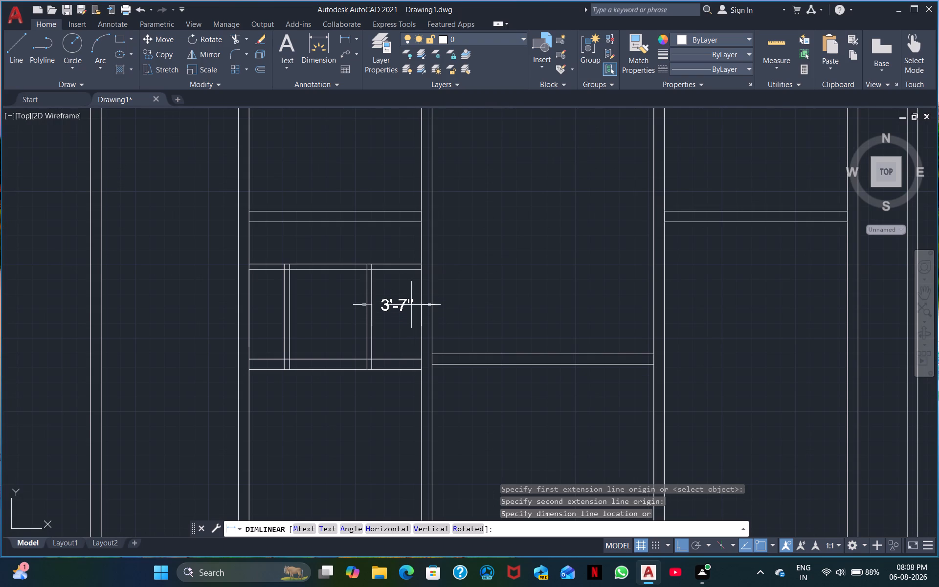
{"action": "right_click", "coordinate": [411, 305]}
{"action": "left_click", "coordinate": [442, 326]}
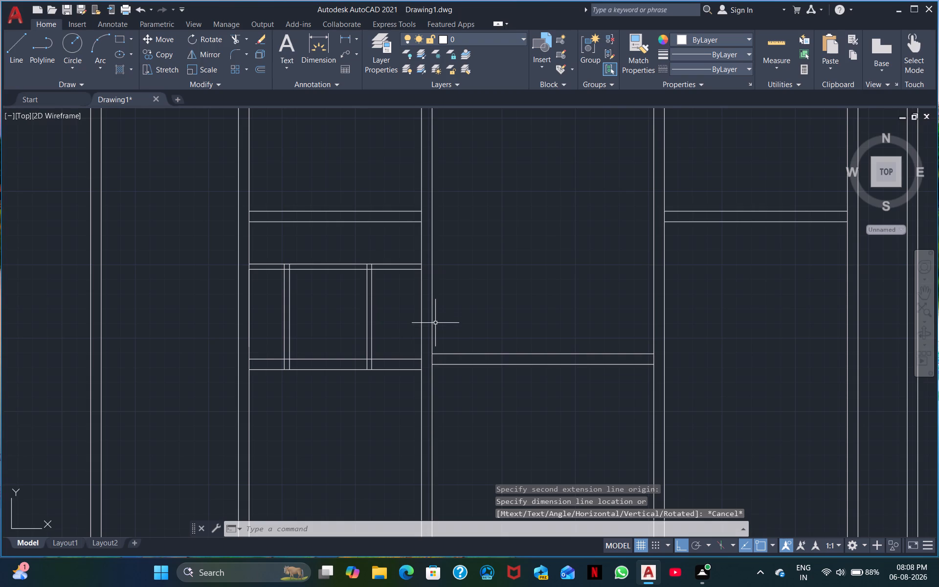
Trim both cross wall lines between the room's left-hand wall and the first dividing wall.
{"action": "middle_click", "coordinate": [431, 337]}
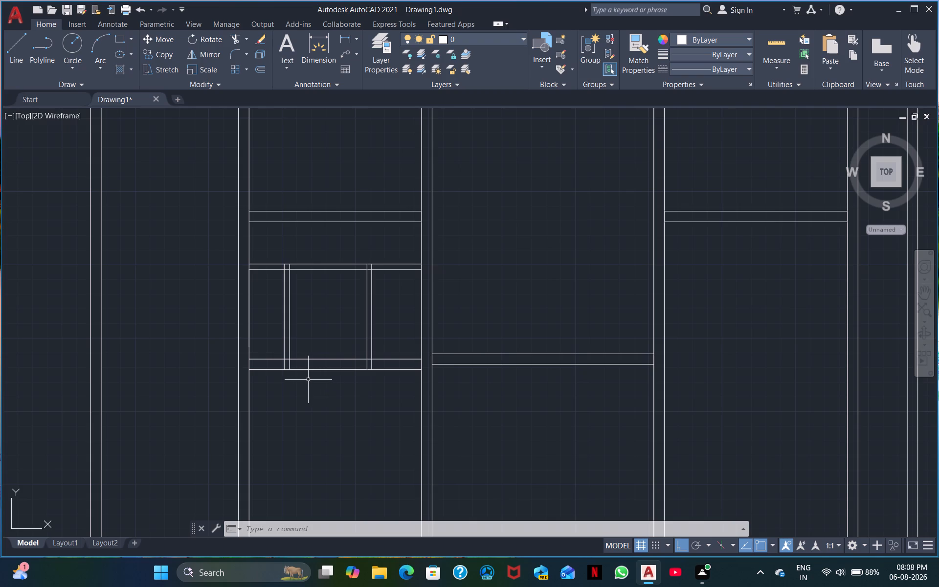
{"action": "middle_click_drag", "start_coordinate": [352, 434], "coordinate": [347, 369]}
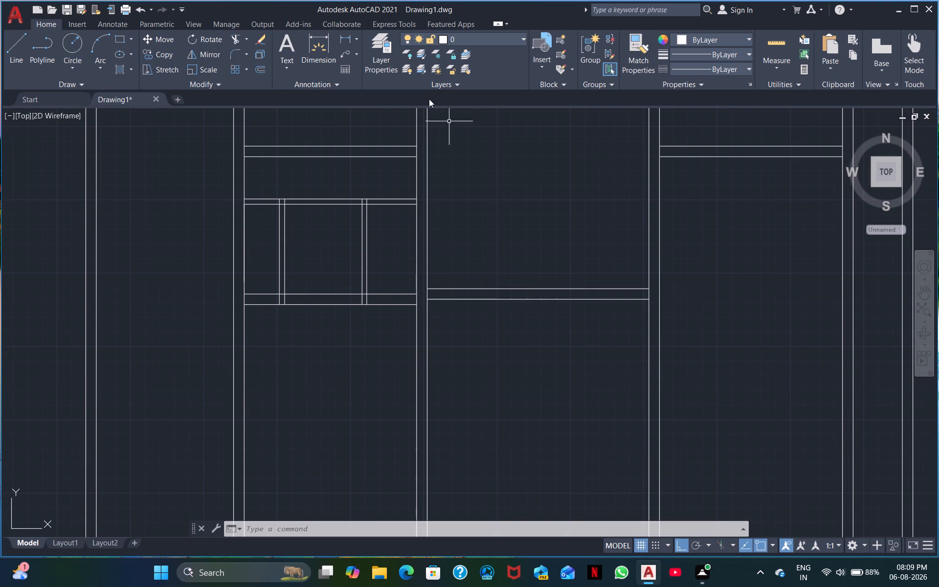
{"action": "left_click", "coordinate": [238, 37]}
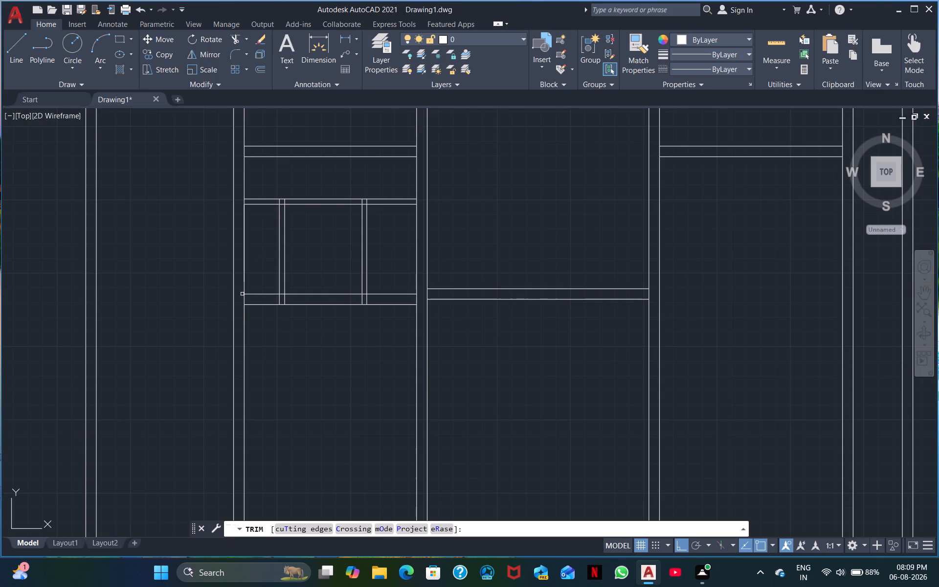
{"action": "left_click_drag", "start_coordinate": [261, 283], "coordinate": [258, 315]}
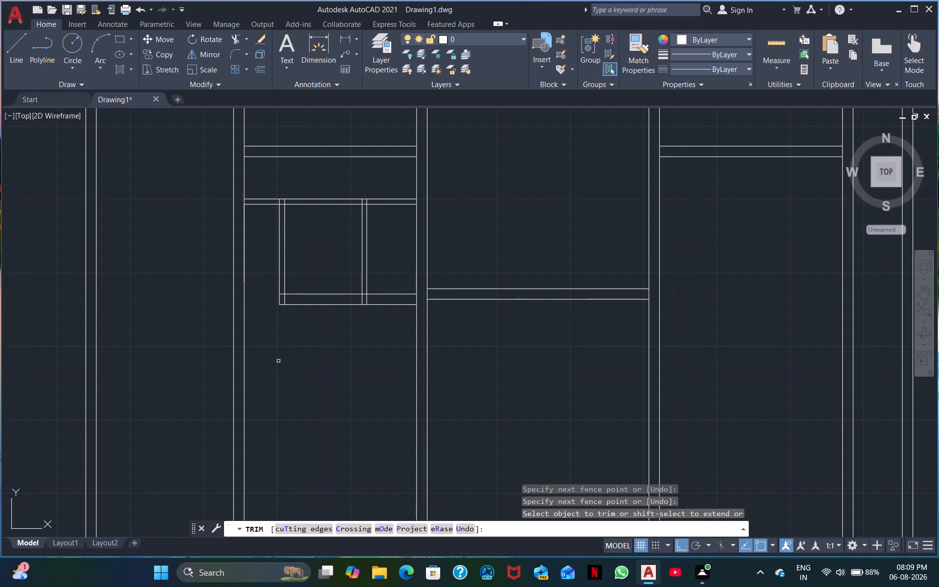
{"action": "middle_click_drag", "start_coordinate": [279, 397], "coordinate": [301, 370]}
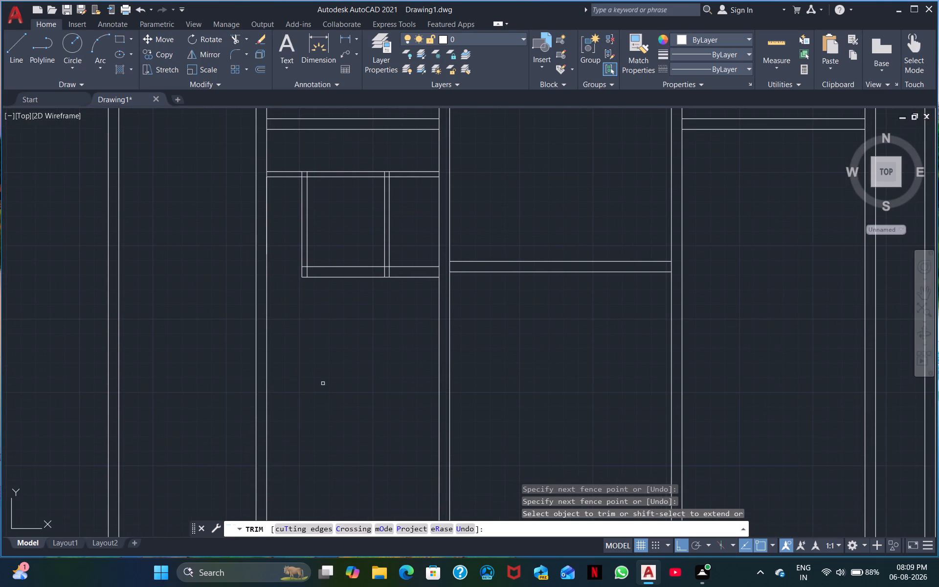
{"action": "middle_click_drag", "start_coordinate": [317, 348], "coordinate": [339, 301]}
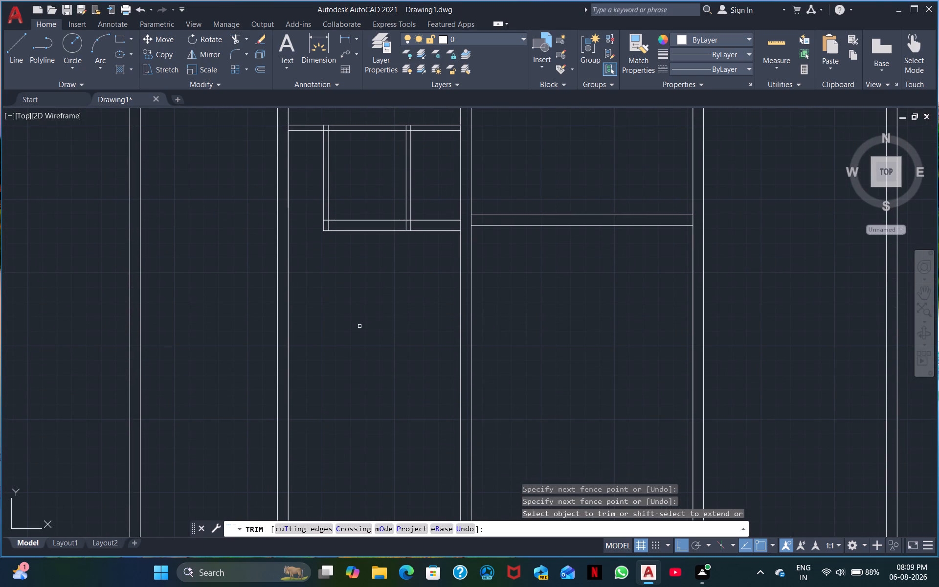
{"action": "middle_click_drag", "start_coordinate": [358, 334], "coordinate": [339, 418]}
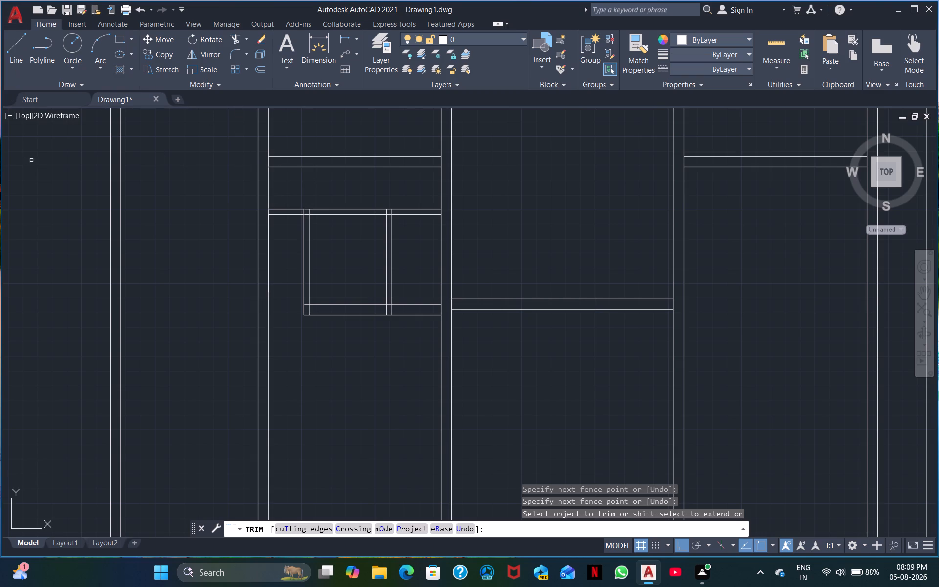
{"action": "key", "text": "Escape"}
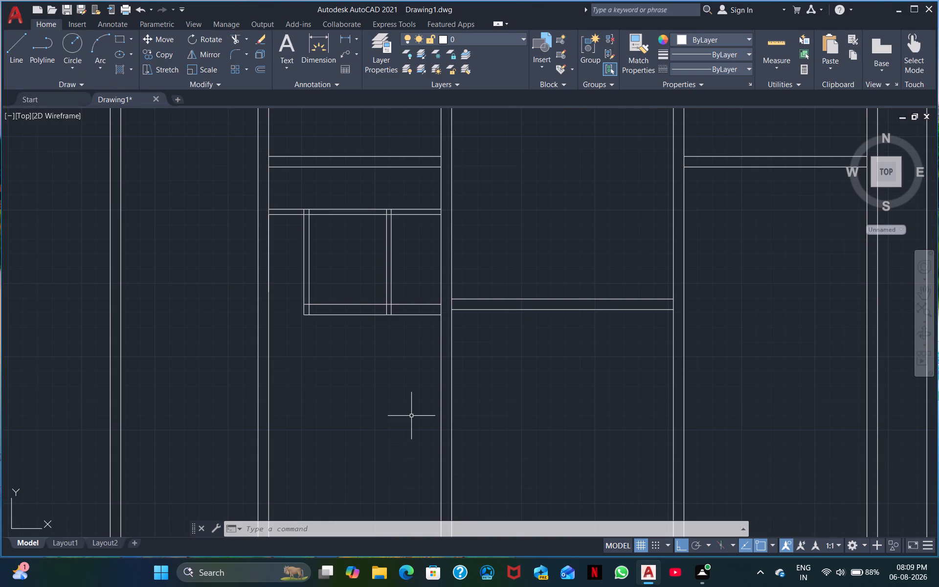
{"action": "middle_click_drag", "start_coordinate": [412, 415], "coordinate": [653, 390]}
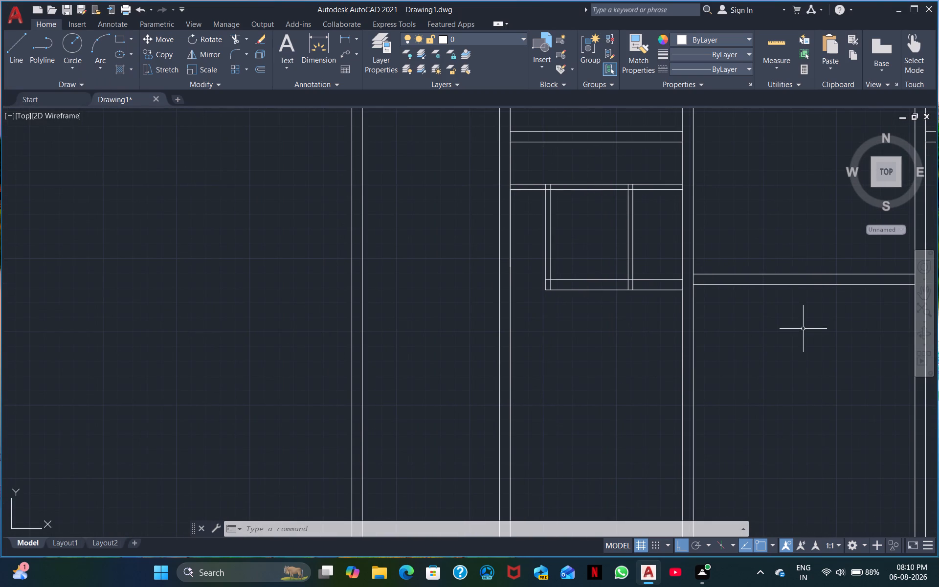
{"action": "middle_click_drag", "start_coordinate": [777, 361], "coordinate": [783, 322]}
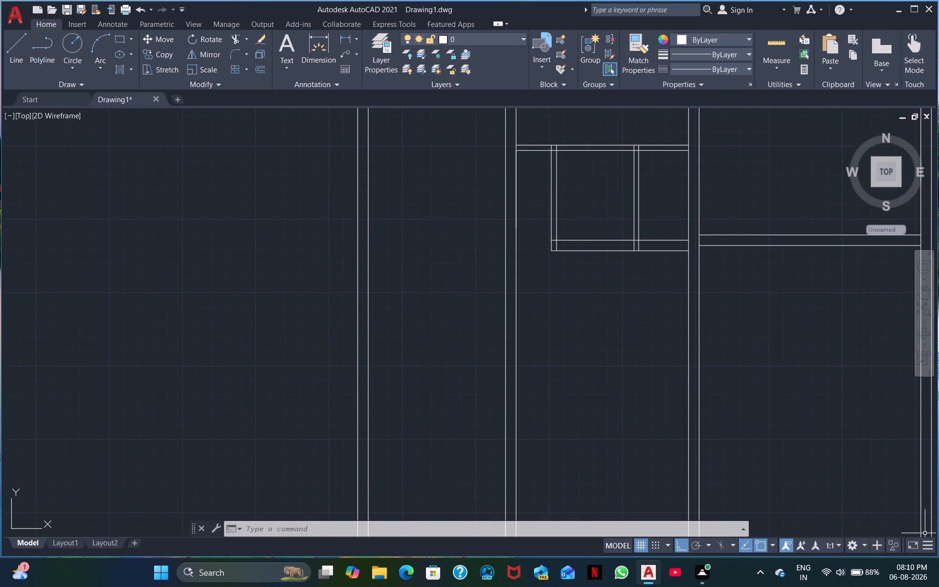
Draw a line from the first dividing wall's lower outer corner to the room's left-hand wall, continuing 12' down along that wall.
{"action": "left_click", "coordinate": [0, 45]}
{"action": "left_click", "coordinate": [12, 56]}
{"action": "left_click", "coordinate": [21, 64]}
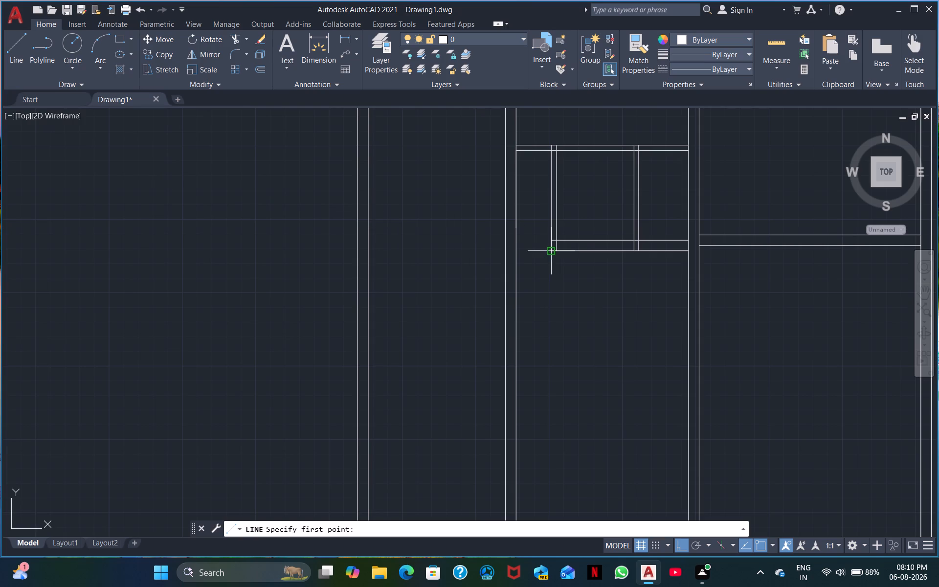
{"action": "left_click", "coordinate": [549, 251]}
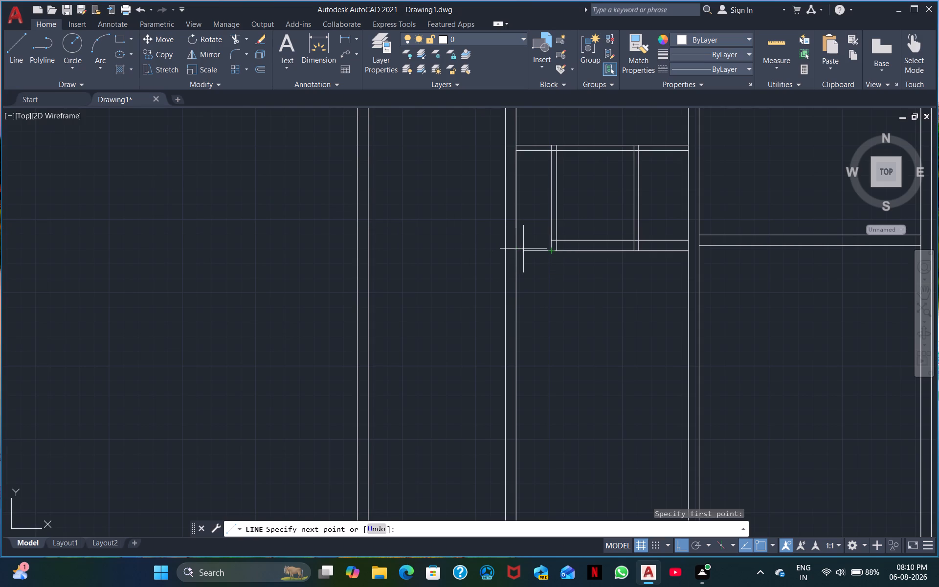
{"action": "left_click", "coordinate": [517, 250]}
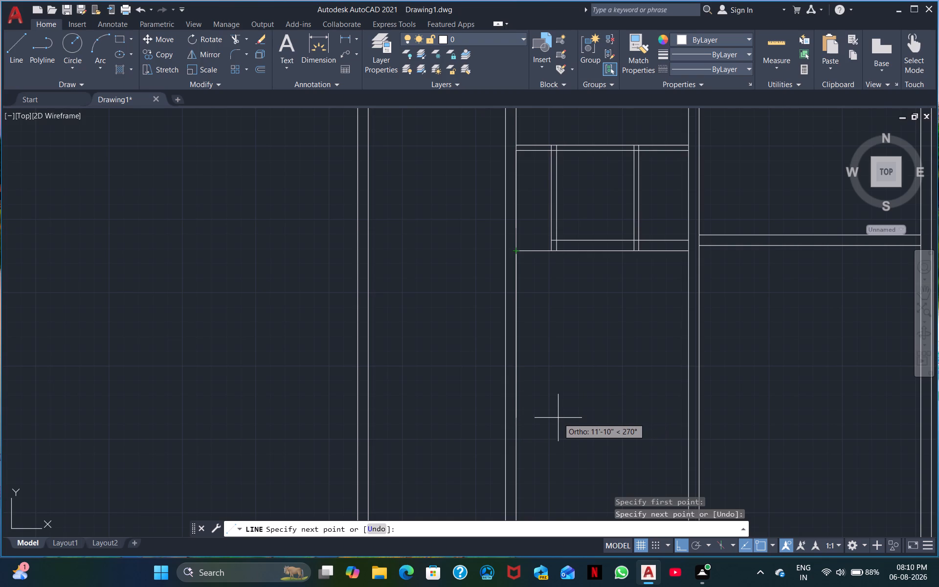
{"action": "type", "text": "12'"}
{"action": "key", "text": "Return"}
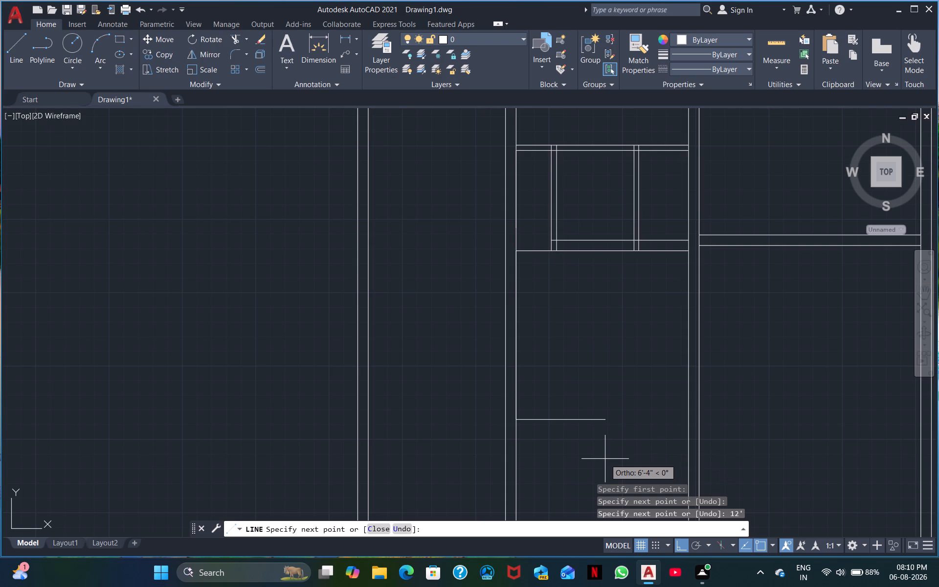
{"action": "key", "text": "Escape"}
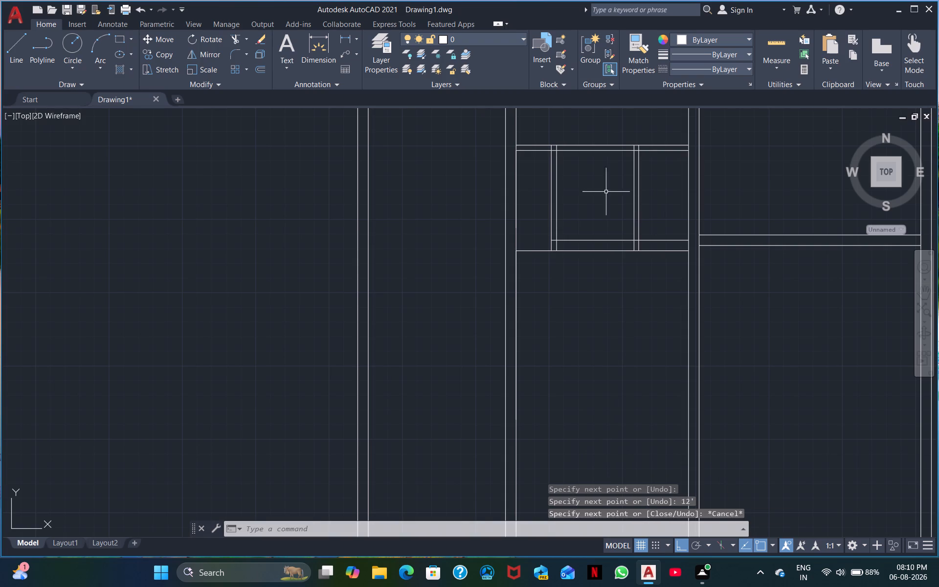
Erase the short horizontal line between the room's left-hand wall and the first dividing wall.
{"action": "left_click", "coordinate": [530, 249]}
{"action": "right_click", "coordinate": [530, 250]}
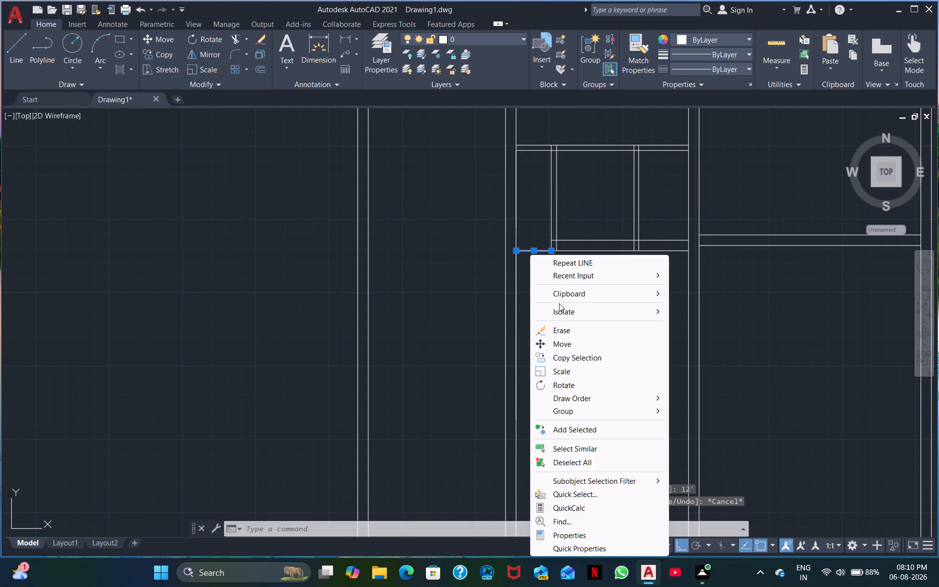
{"action": "left_click", "coordinate": [564, 331]}
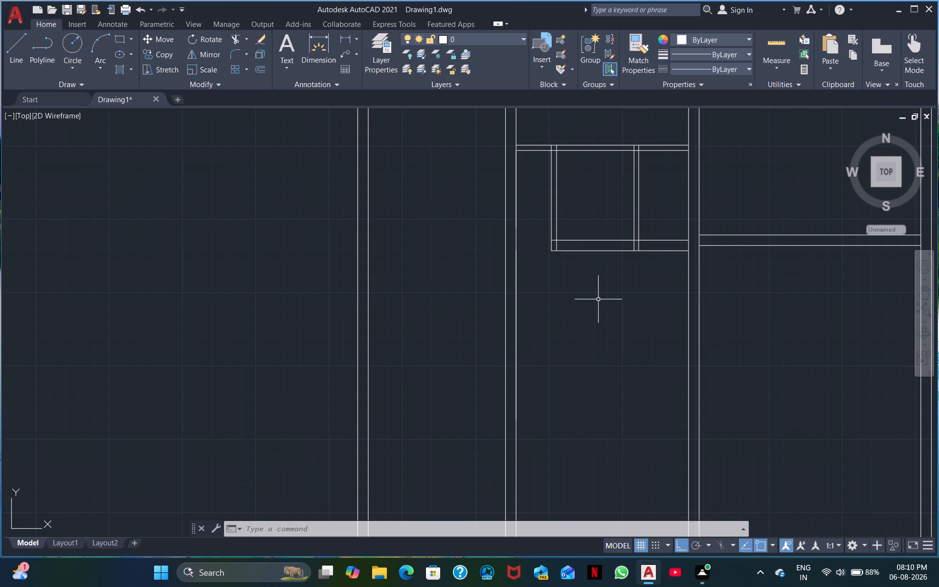
Offset the 12' vertical line on the room's left-hand wall 14' to the right.
{"action": "type", "text": "O"}
{"action": "key", "text": "space"}
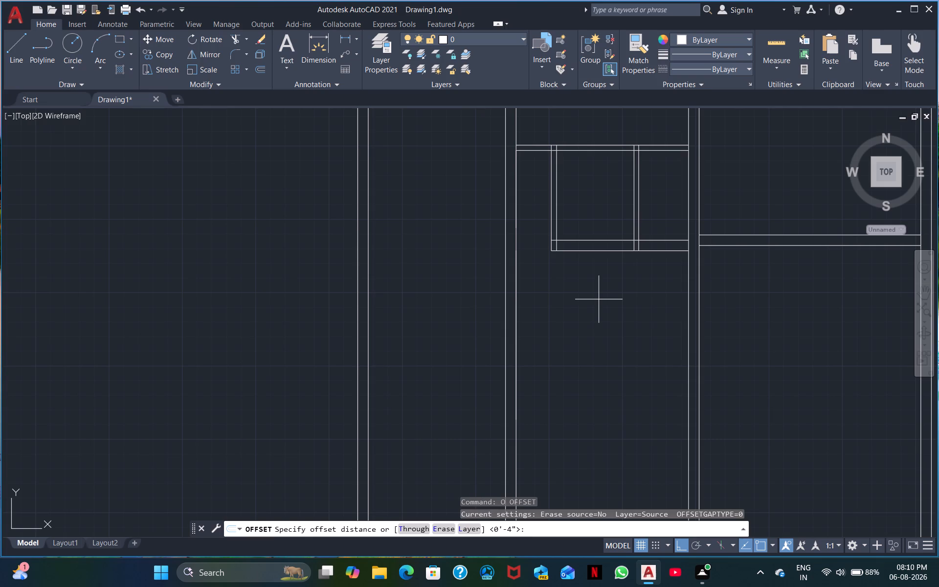
{"action": "type", "text": "14'"}
{"action": "key", "text": "Return"}
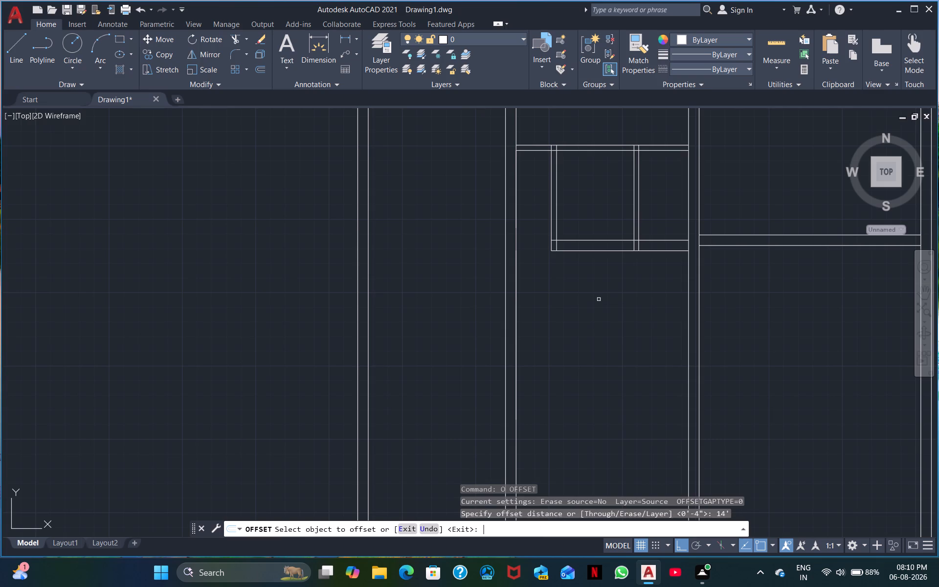
{"action": "left_click", "coordinate": [517, 352]}
{"action": "left_click", "coordinate": [571, 357]}
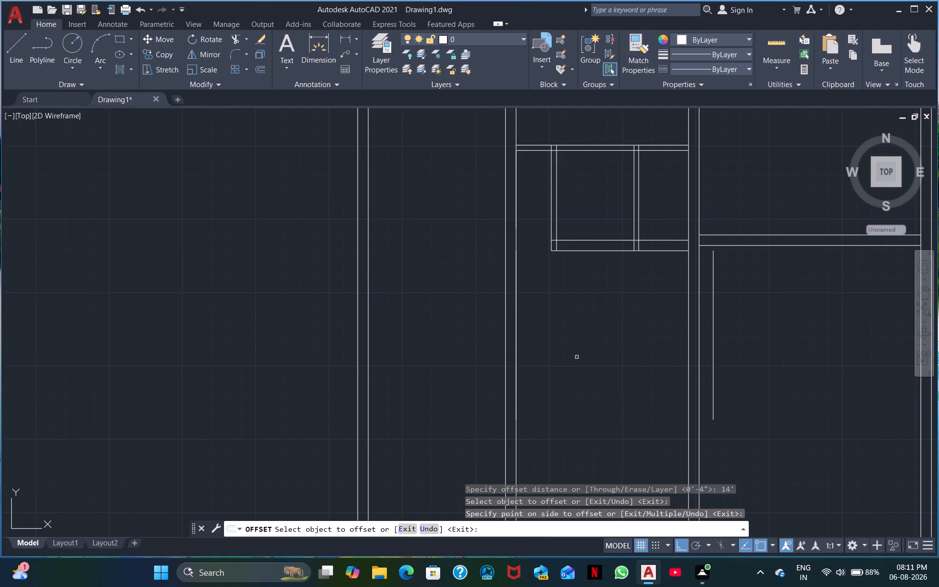
Place a vertical linear dimension across the gap between the upper 9" cross wall and the thin cross wall below it.
{"action": "middle_click_drag", "start_coordinate": [625, 340], "coordinate": [560, 417]}
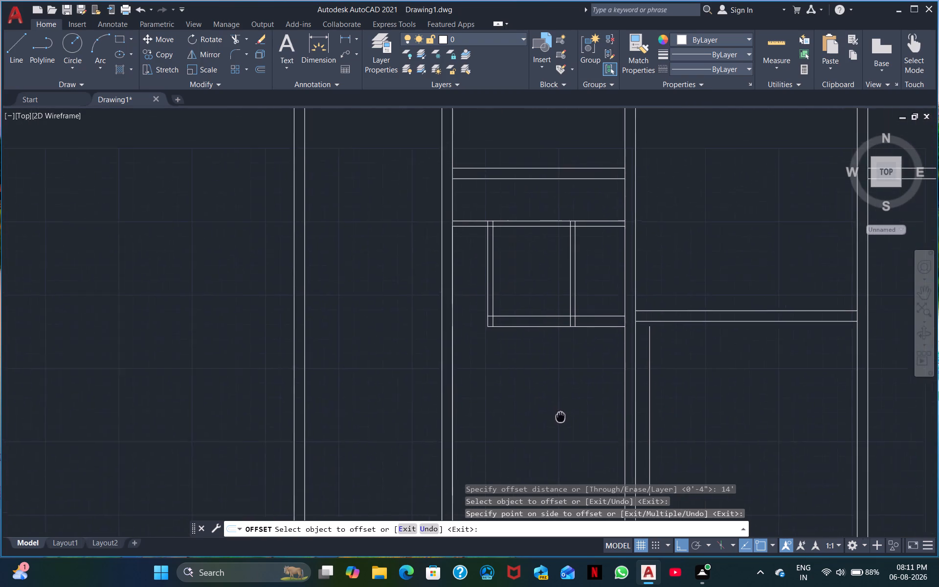
{"action": "middle_click_drag", "start_coordinate": [560, 417], "coordinate": [546, 418]}
{"action": "middle_click_drag", "start_coordinate": [513, 401], "coordinate": [439, 411]}
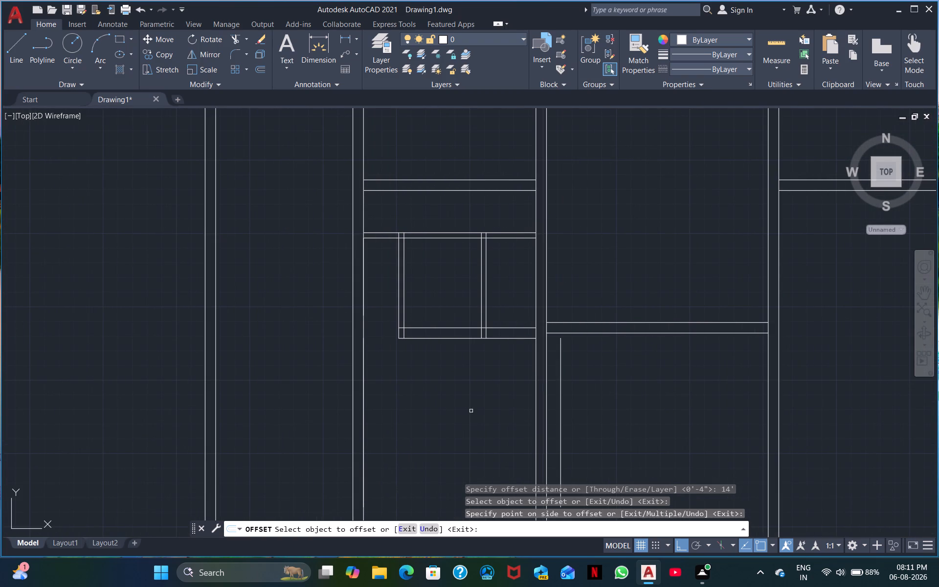
{"action": "middle_click_drag", "start_coordinate": [492, 409], "coordinate": [488, 439]}
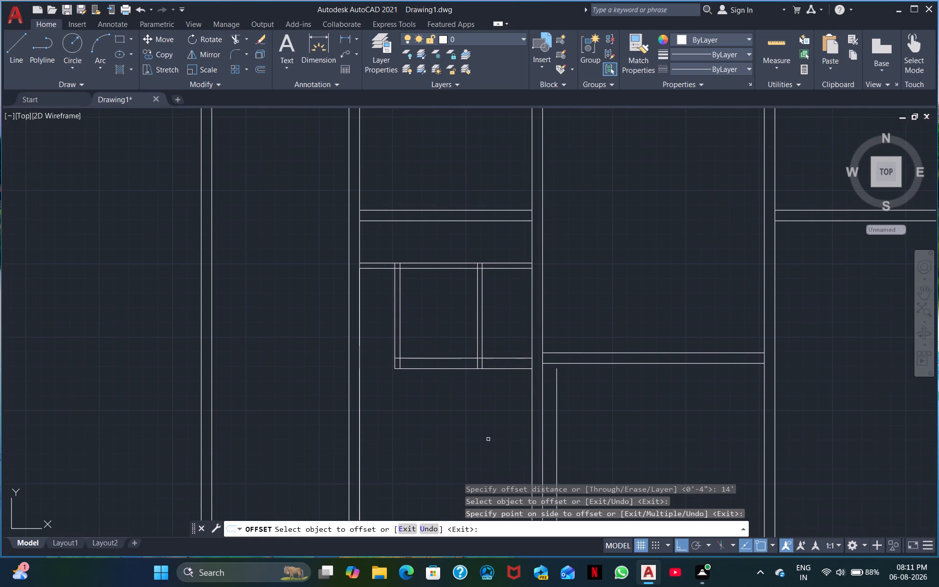
{"action": "middle_click_drag", "start_coordinate": [489, 430], "coordinate": [490, 434]}
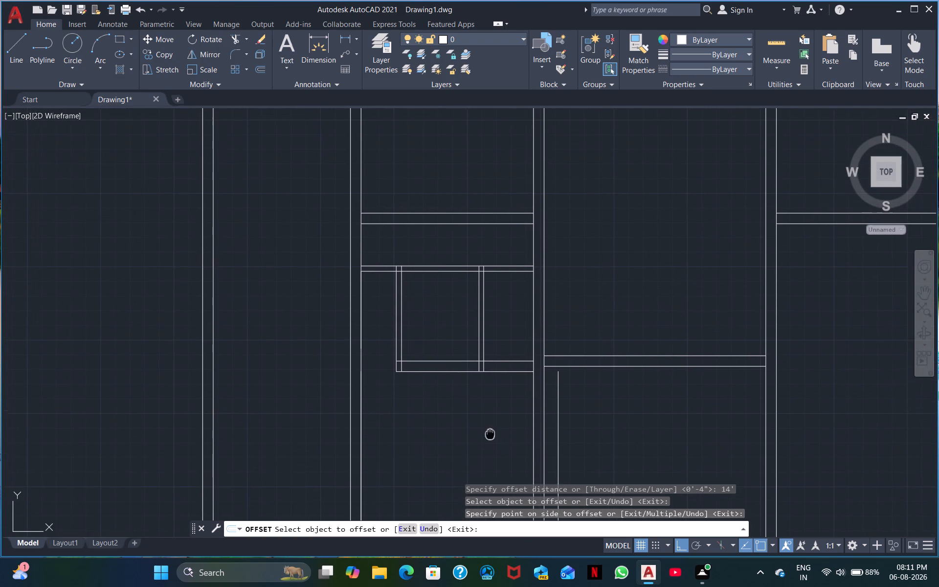
{"action": "middle_click_drag", "start_coordinate": [490, 434], "coordinate": [469, 454]}
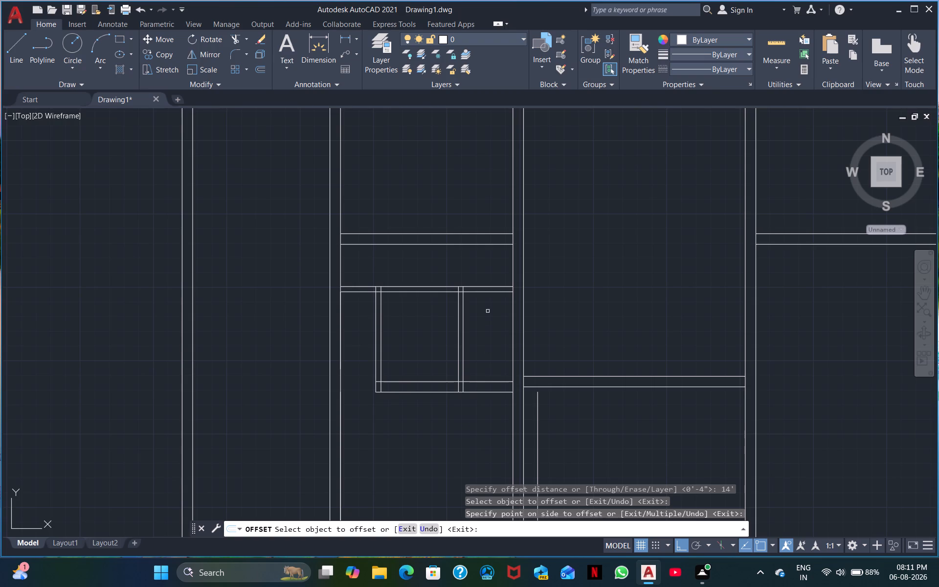
{"action": "middle_click_drag", "start_coordinate": [488, 313], "coordinate": [405, 291]}
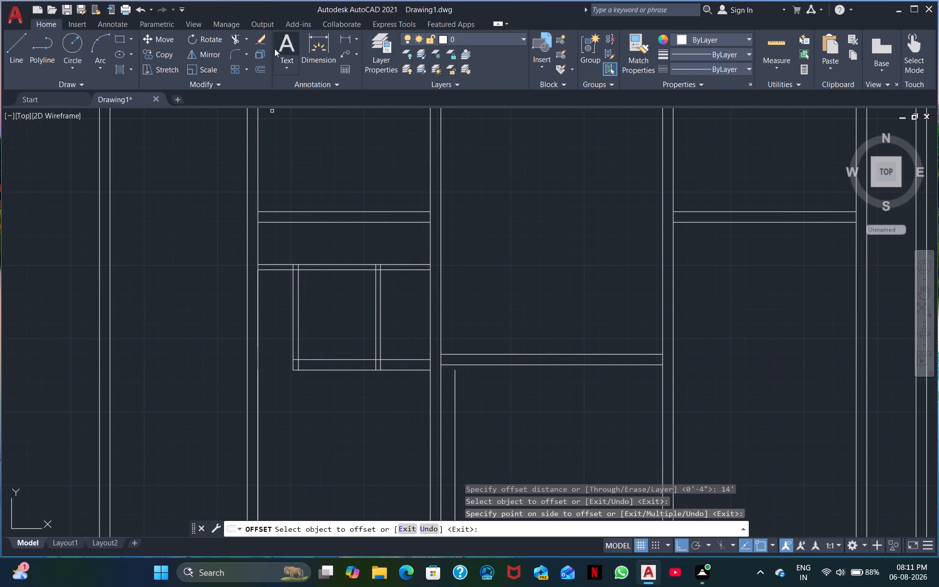
{"action": "left_click", "coordinate": [235, 36]}
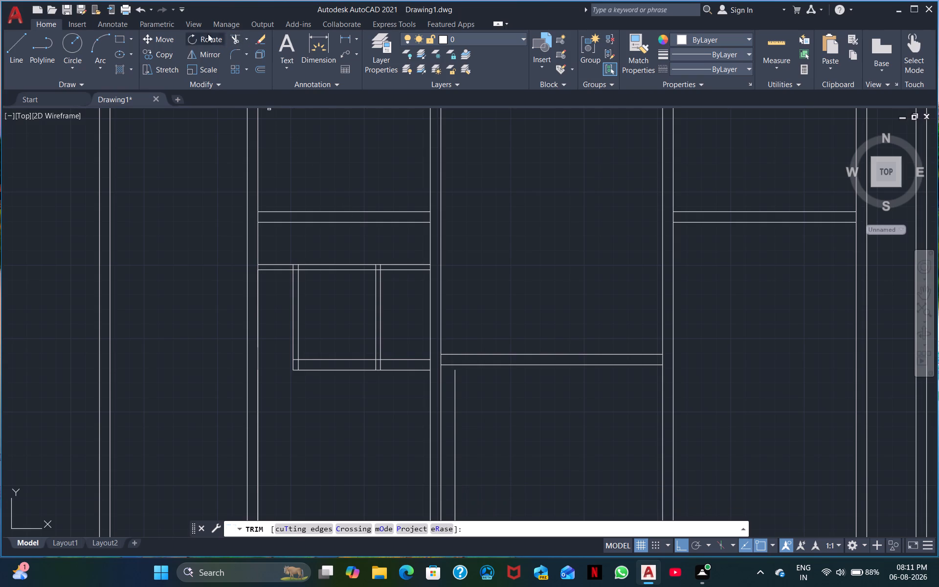
{"action": "left_click", "coordinate": [344, 38]}
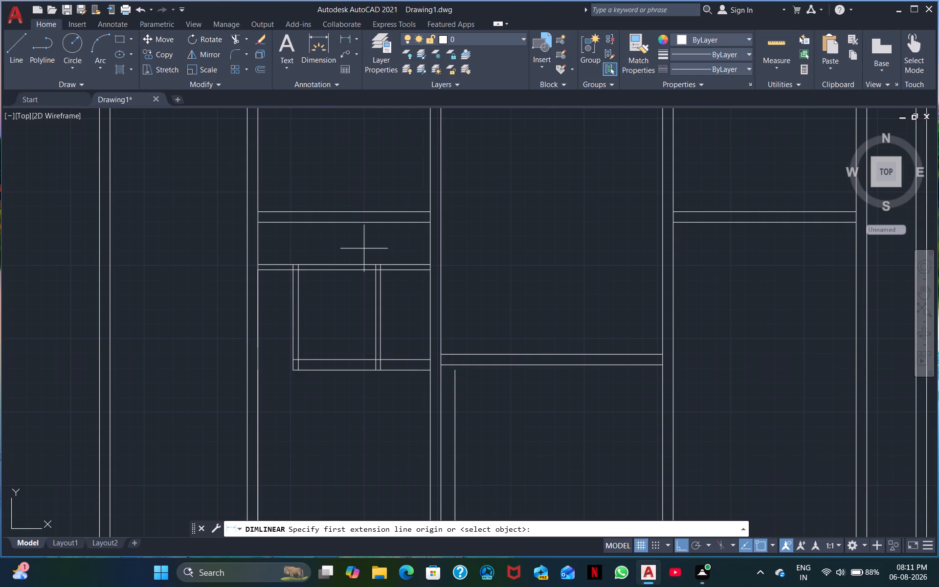
{"action": "left_click_drag", "start_coordinate": [347, 225], "coordinate": [347, 230]}
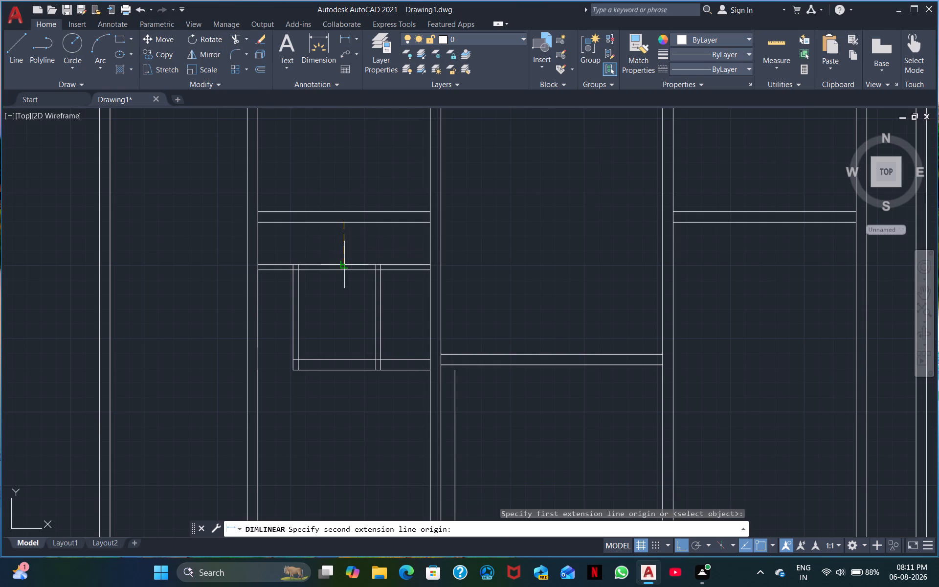
{"action": "left_click", "coordinate": [345, 262]}
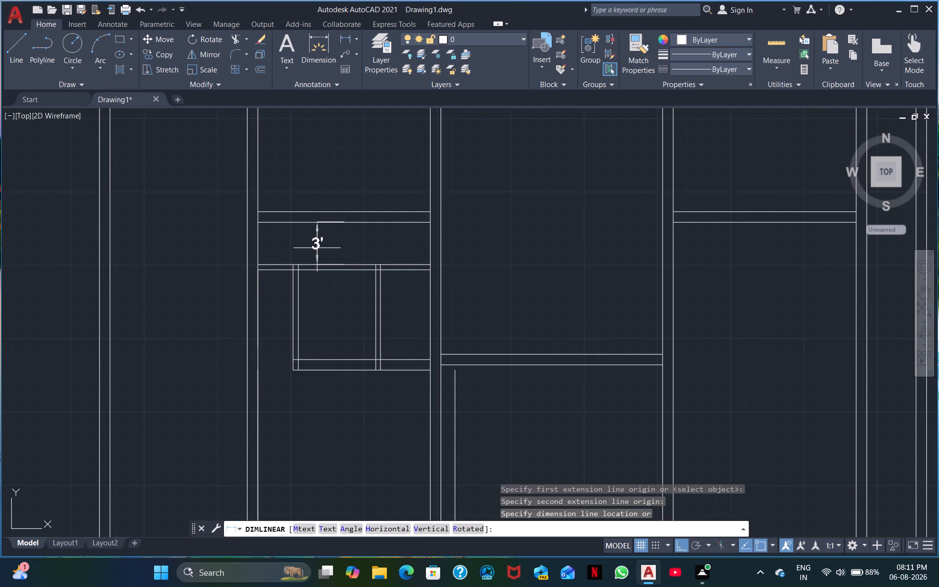
{"action": "left_click", "coordinate": [353, 248]}
Offset the bottom line of the small rooms' lower cross wall 12' downward.
{"action": "middle_click_drag", "start_coordinate": [310, 312], "coordinate": [324, 241]}
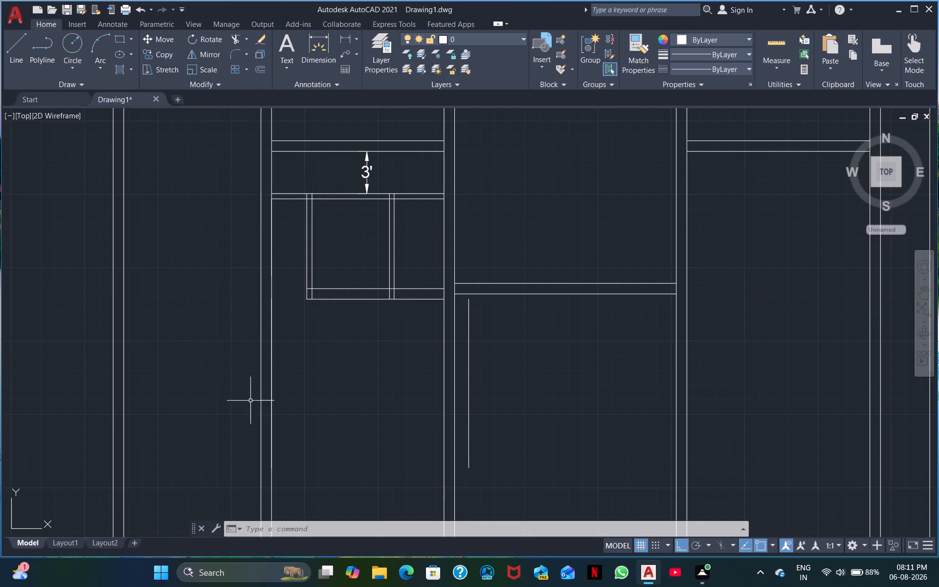
{"action": "scroll", "coordinate": [310, 451], "scroll_direction": "down", "scroll_amount": 1}
{"action": "middle_click_drag", "start_coordinate": [312, 451], "coordinate": [291, 353]}
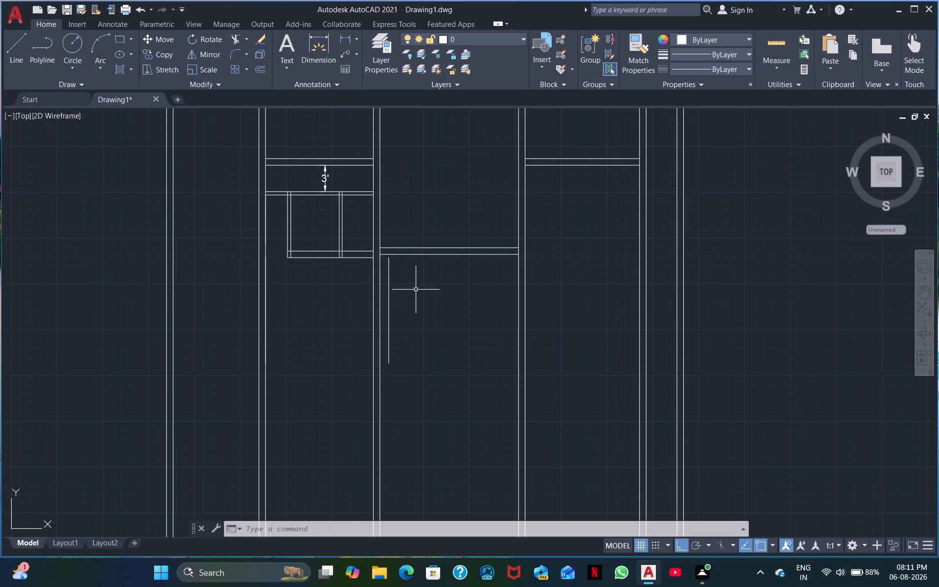
{"action": "middle_click_drag", "start_coordinate": [432, 311], "coordinate": [450, 281]}
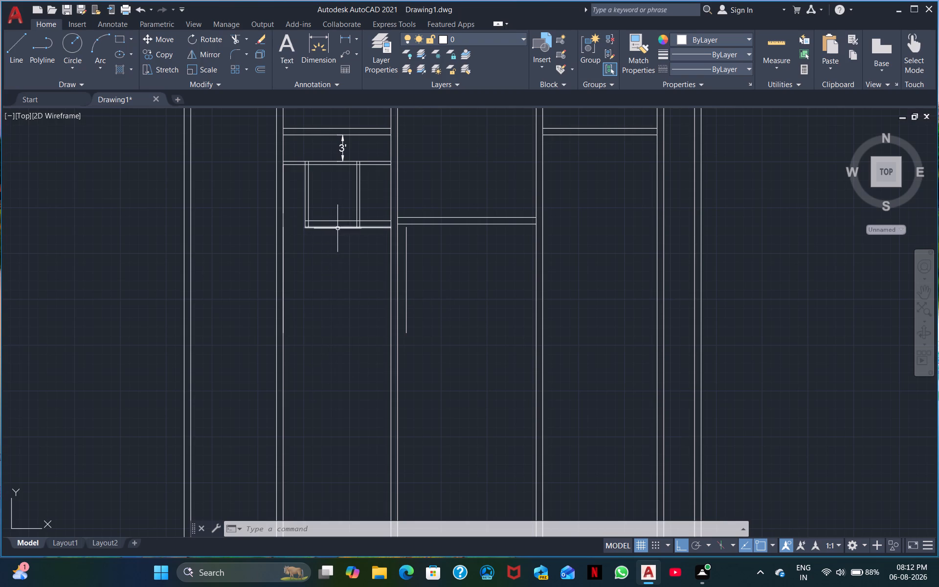
{"action": "type", "text": "O"}
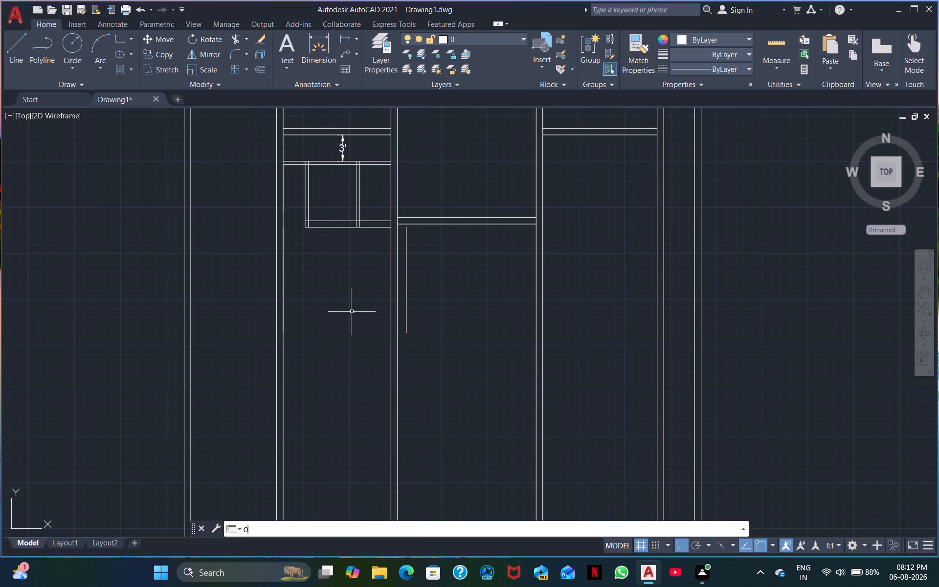
{"action": "key", "text": "space"}
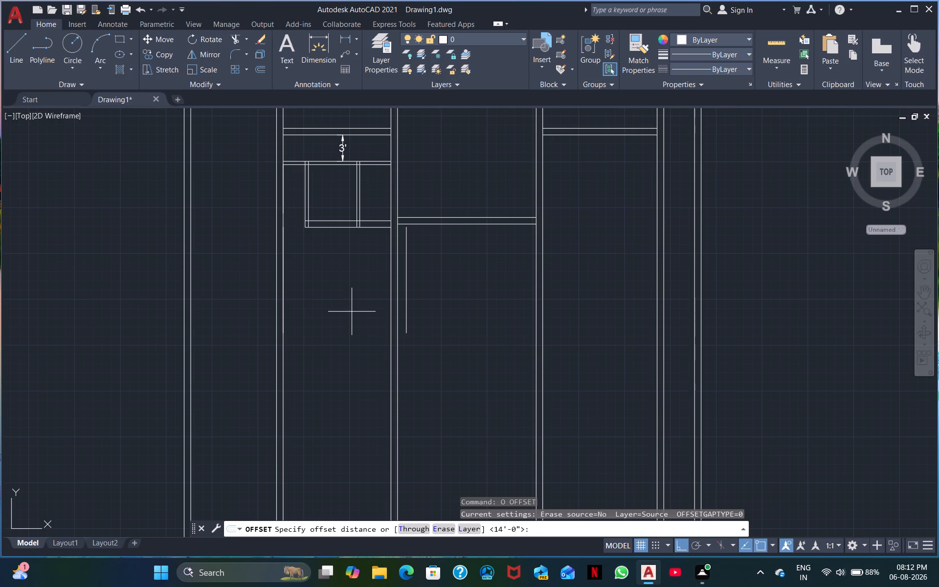
{"action": "type", "text": "12"}
{"action": "key", "text": "apostrophe"}
{"action": "key", "text": "Return"}
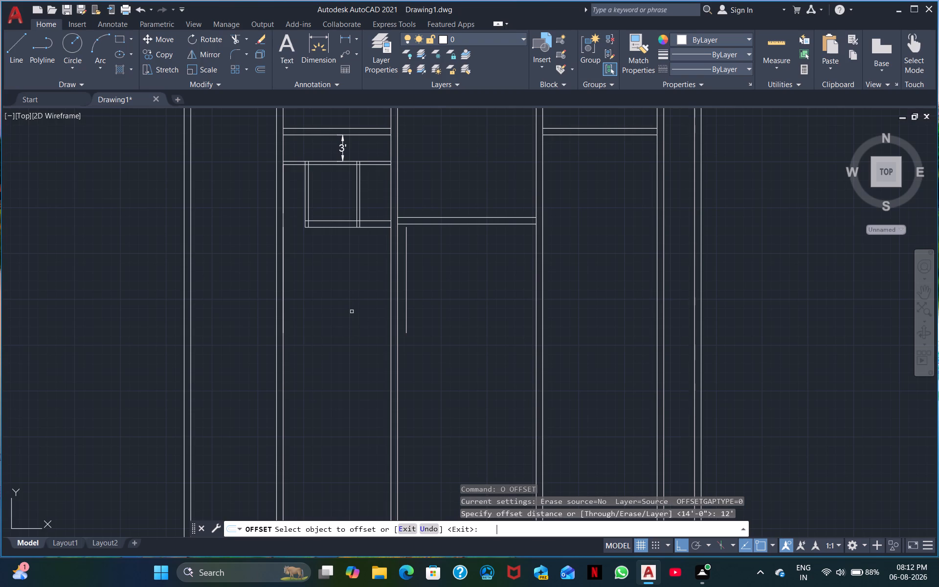
{"action": "left_click", "coordinate": [343, 228]}
{"action": "left_click", "coordinate": [350, 287]}
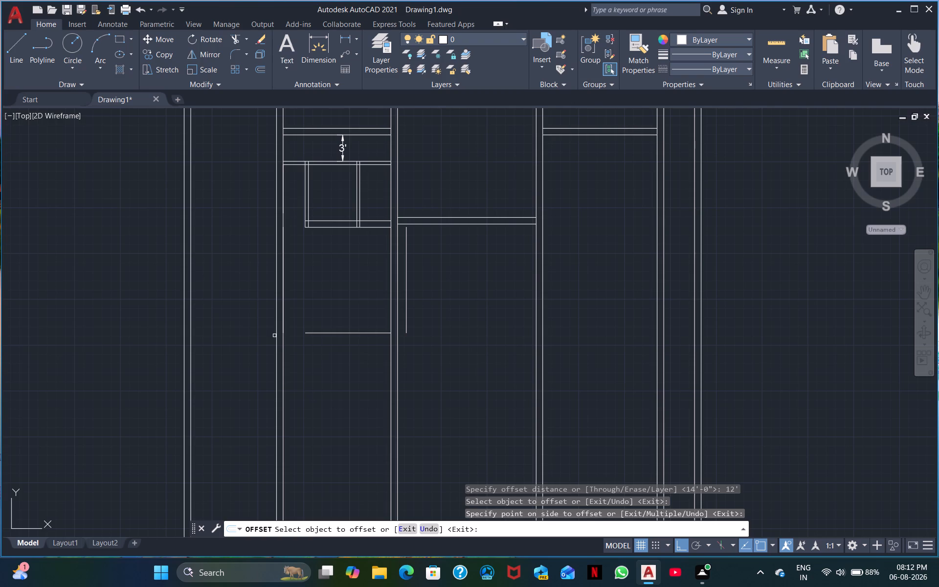
{"action": "key", "text": "Escape"}
Extend the new horizontal line to the left-hand wall's outer line and the offset vertical line, and extend that vertical up through the neighbouring cross wall.
{"action": "type", "text": "EX"}
{"action": "key", "text": "space"}
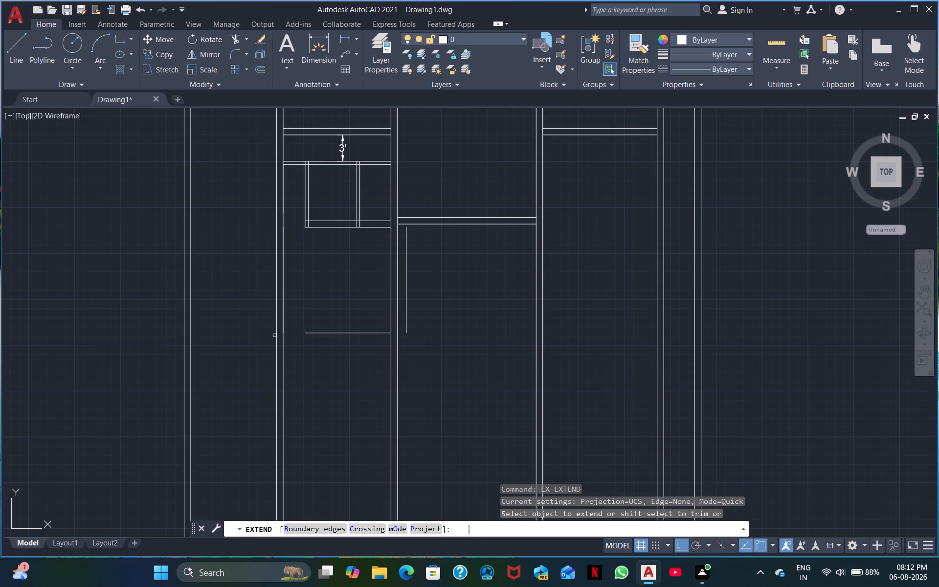
{"action": "left_click", "coordinate": [334, 333]}
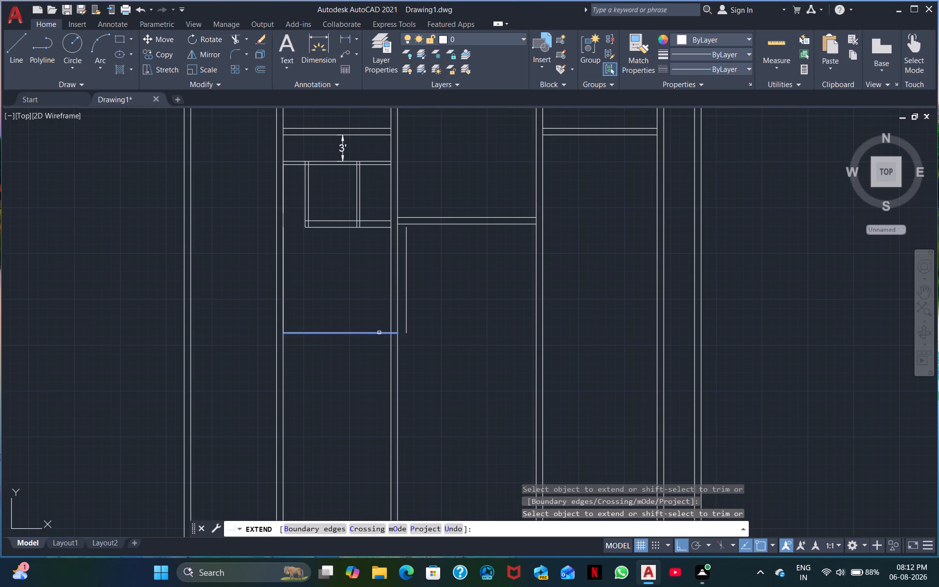
{"action": "left_click", "coordinate": [380, 333]}
{"action": "left_click", "coordinate": [385, 333]}
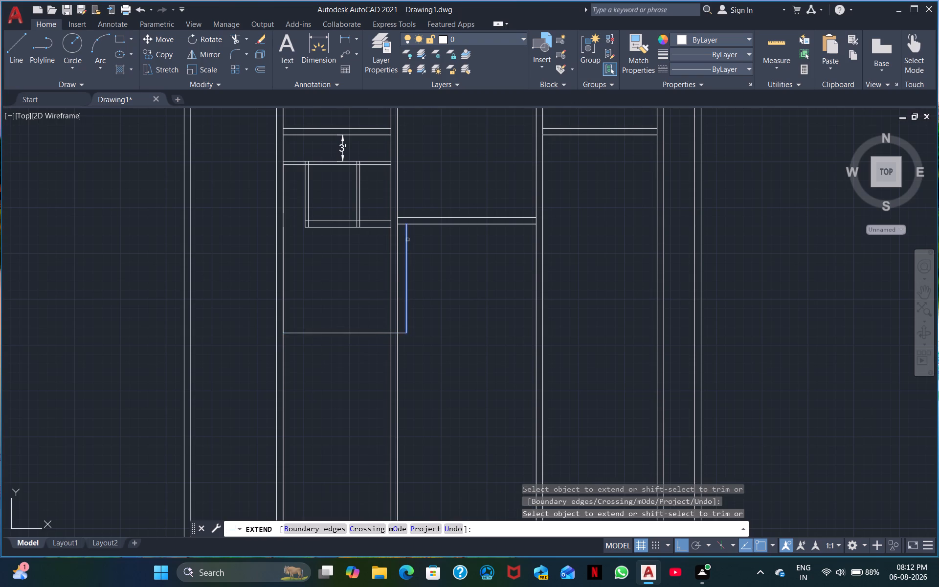
{"action": "left_click", "coordinate": [407, 240]}
{"action": "left_click", "coordinate": [406, 239]}
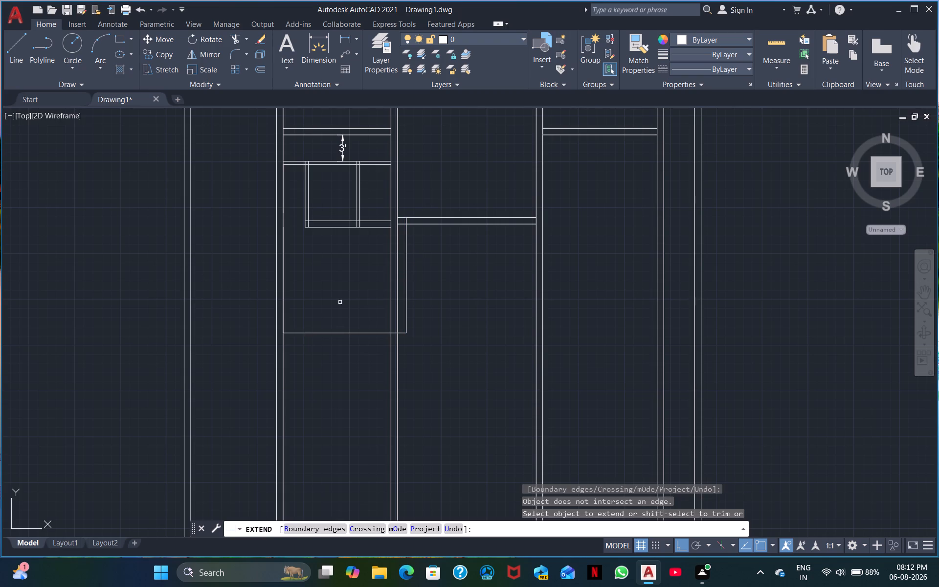
{"action": "left_click", "coordinate": [294, 333]}
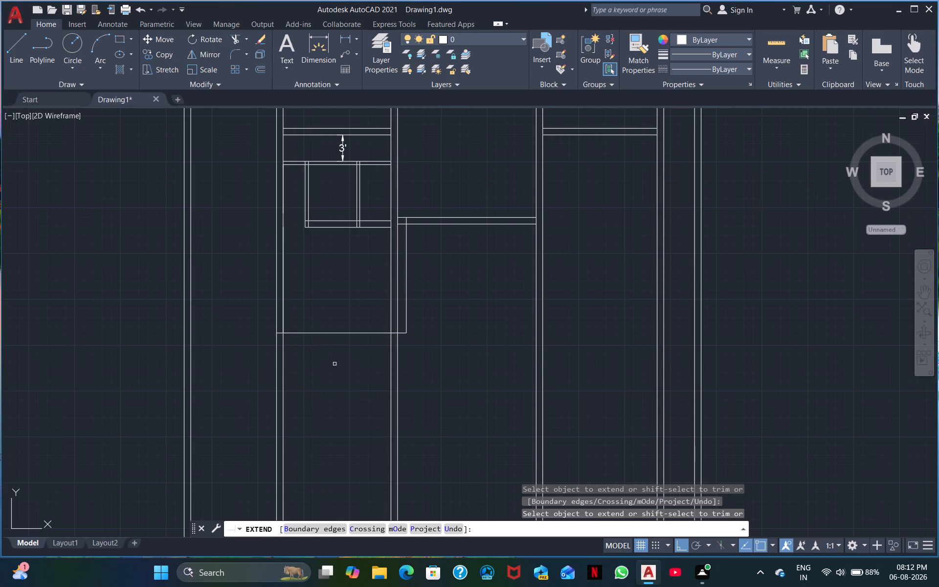
{"action": "key", "text": "Escape"}
Offset the new room's bottom line 9" downward to give the lower wall its thickness.
{"action": "type", "text": "O"}
{"action": "key", "text": "space"}
{"action": "key", "text": "9"}
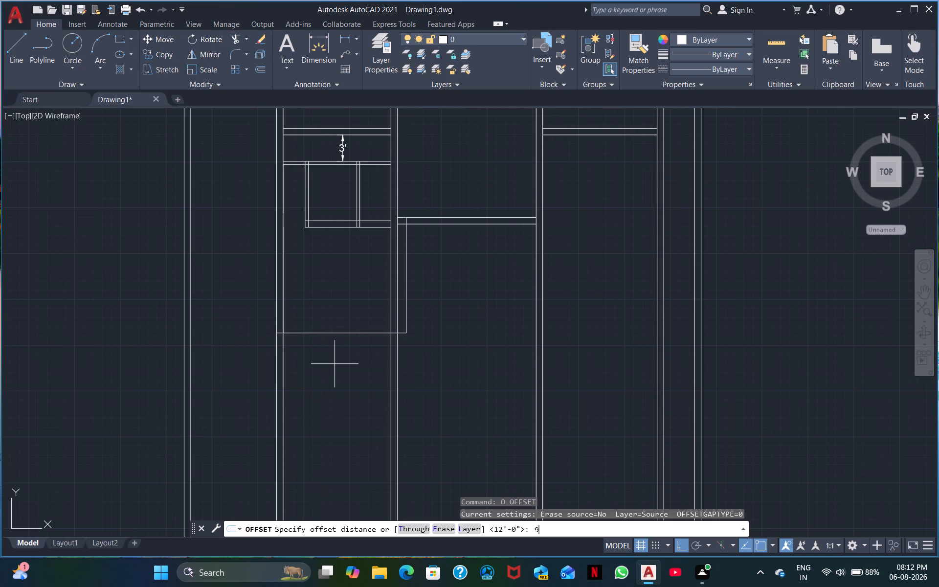
{"action": "key", "text": "shift+quotedbl"}
{"action": "key", "text": "Return"}
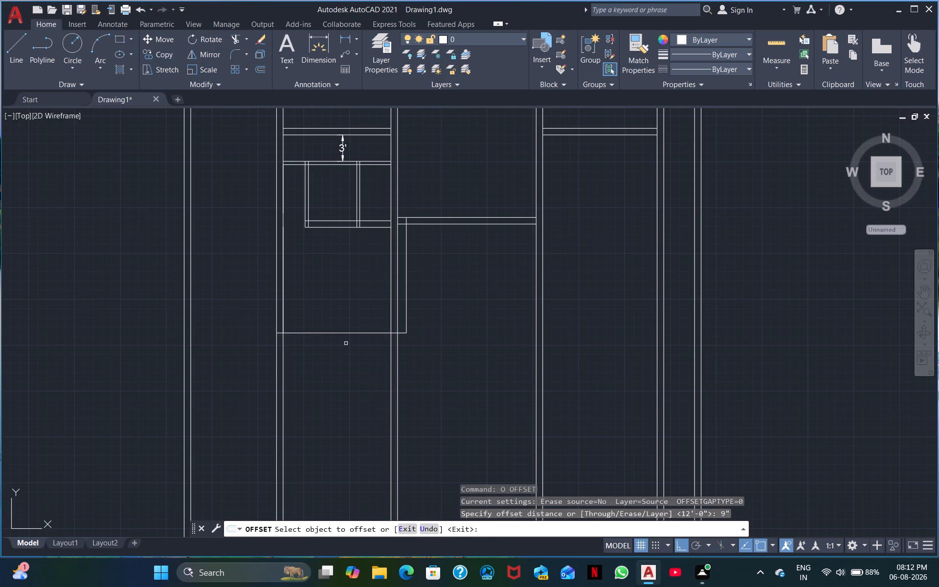
{"action": "left_click", "coordinate": [346, 333]}
{"action": "left_click", "coordinate": [349, 346]}
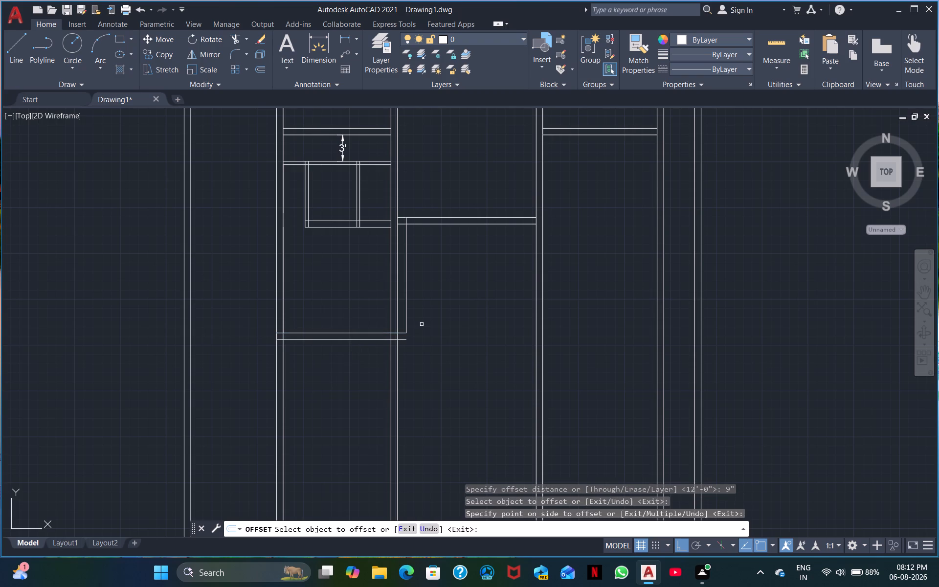
{"action": "key", "text": "9"}
{"action": "key", "text": "BackSpace"}
{"action": "key", "text": "space"}
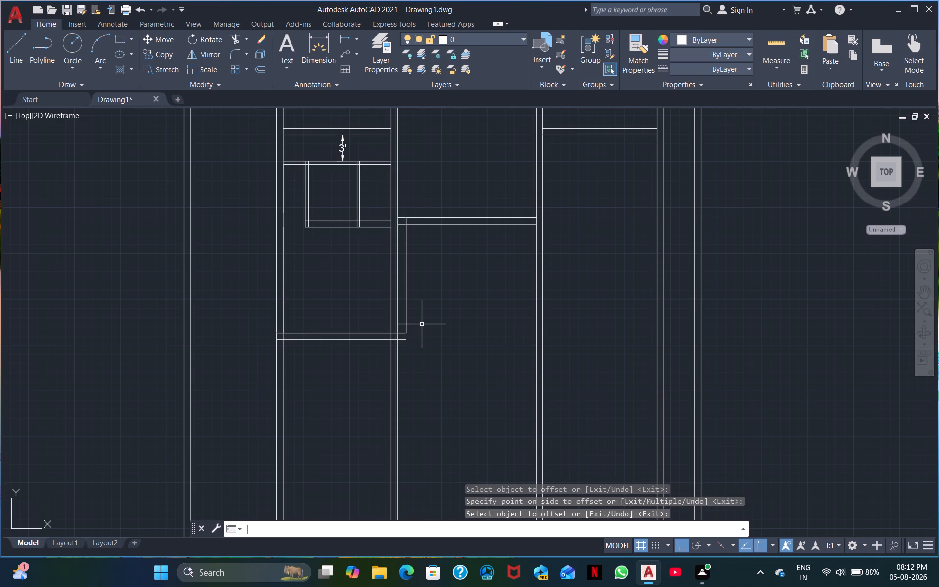
Offset the new room's right-hand vertical line 9" to the right to form the side wall.
{"action": "key", "text": "space"}
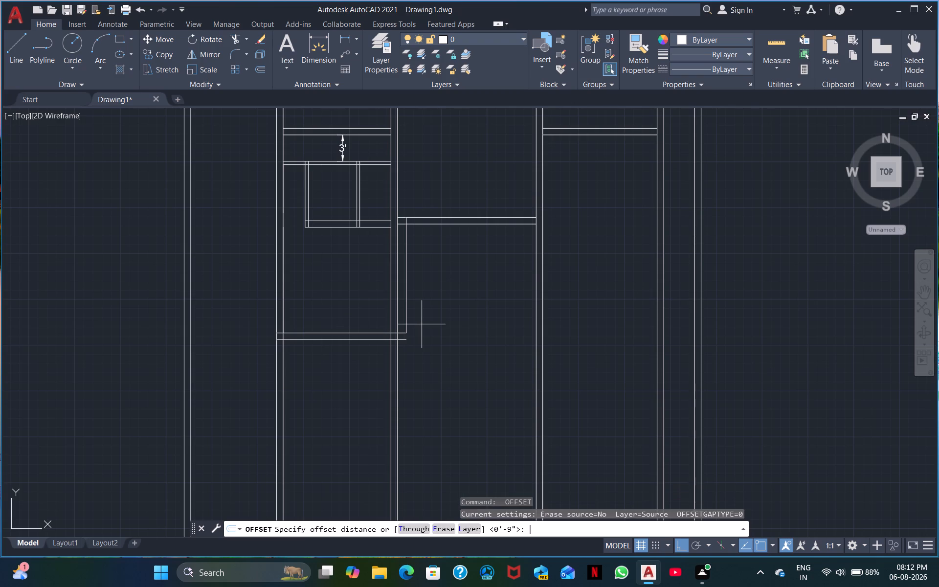
{"action": "type", "text": "9\""}
{"action": "key", "text": "Return"}
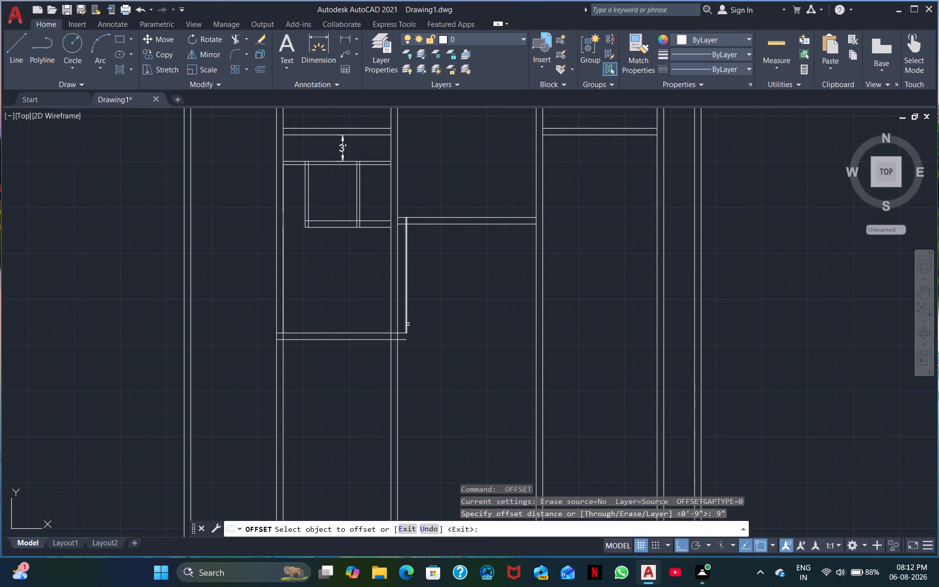
{"action": "left_click", "coordinate": [406, 325]}
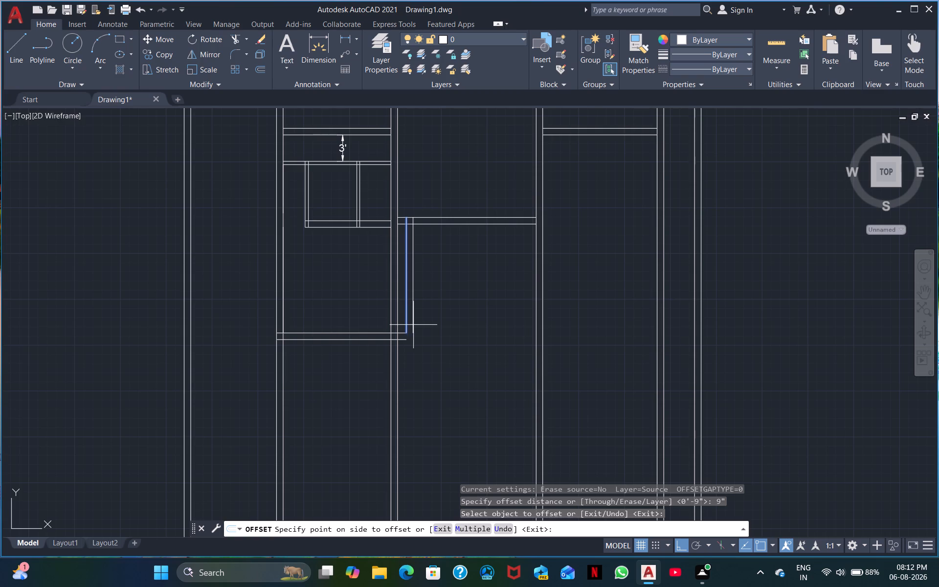
{"action": "left_click", "coordinate": [413, 325]}
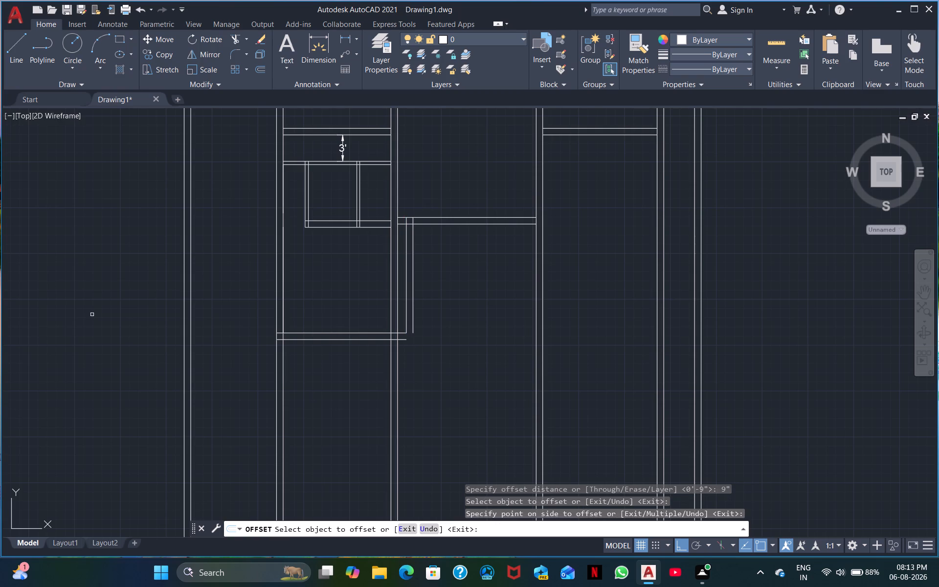
{"action": "key", "text": "Escape"}
Extend the new room's outer bottom line and outer right-hand line so that they meet at the lower-right corner.
{"action": "type", "text": "EX"}
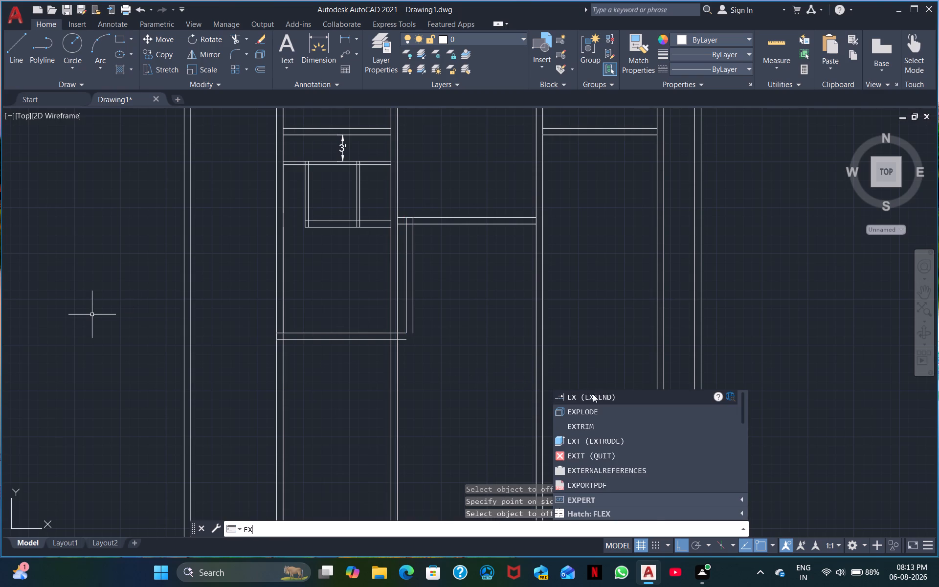
{"action": "left_click", "coordinate": [591, 392]}
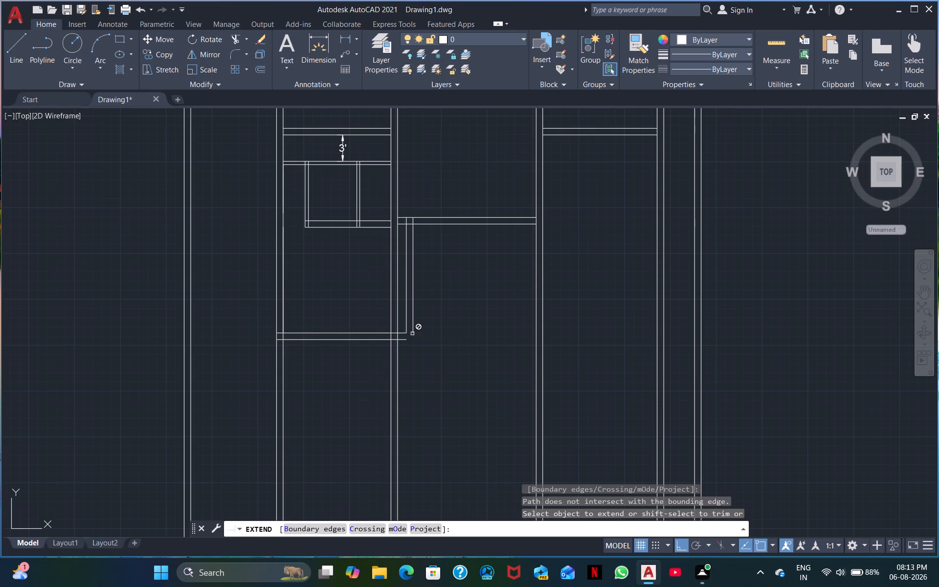
{"action": "left_click", "coordinate": [412, 332]}
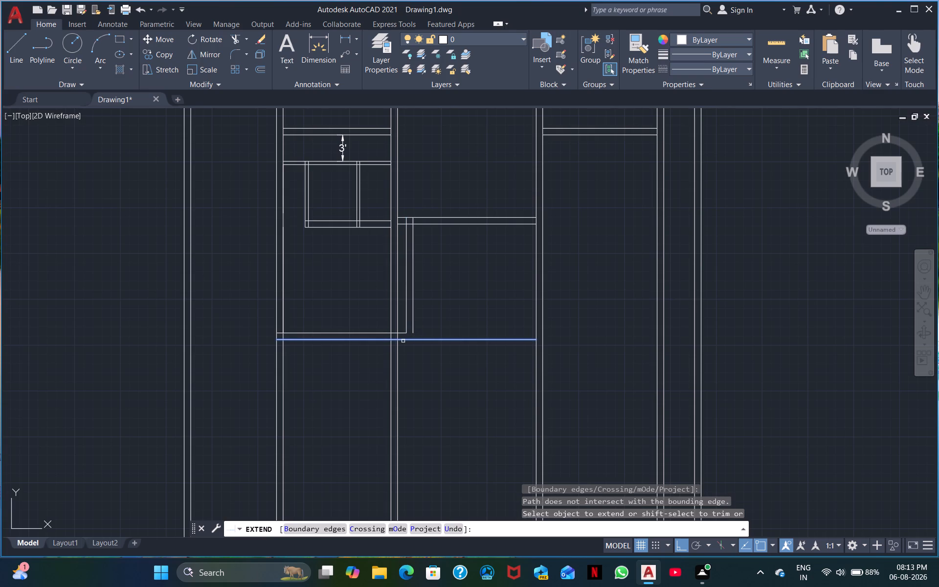
{"action": "left_click", "coordinate": [404, 341]}
{"action": "left_click", "coordinate": [413, 331]}
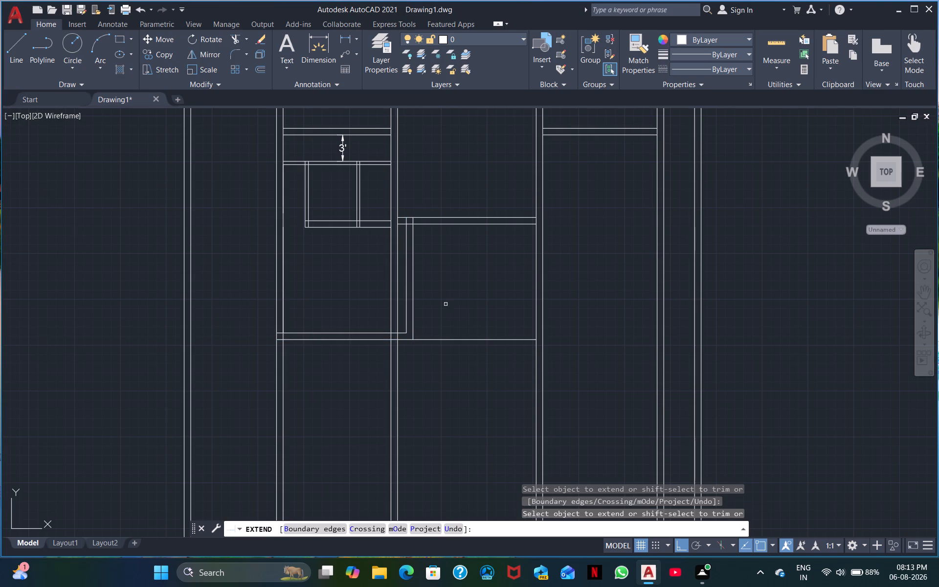
{"action": "key", "text": "Escape"}
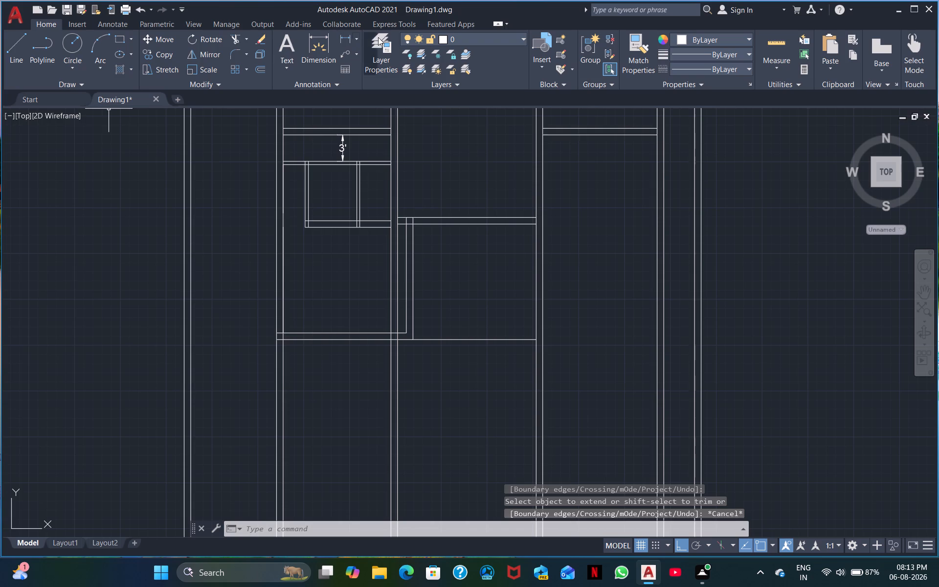
Trim the outer bottom line beyond the new room's lower-right corner and the two vertical wall lines crossing the room's interior.
{"action": "left_click", "coordinate": [233, 35]}
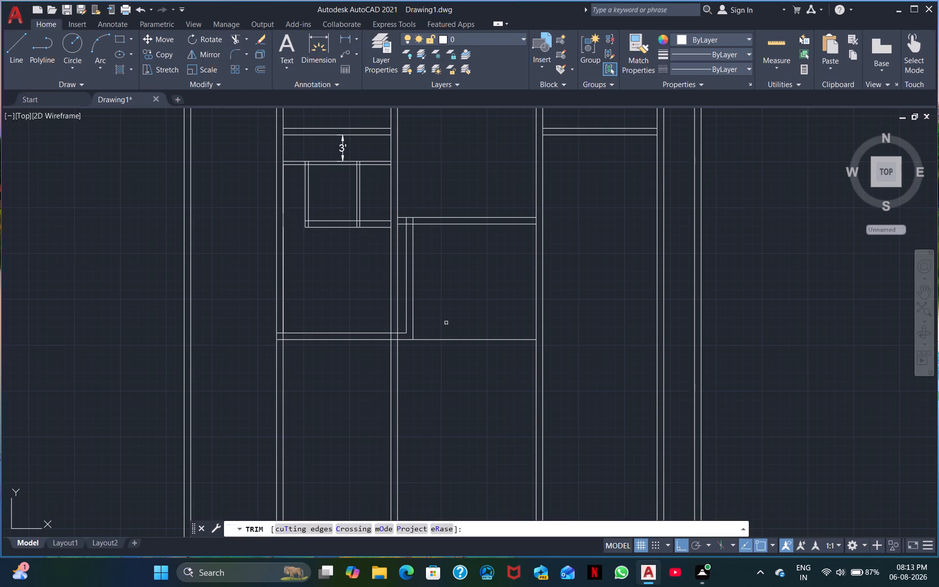
{"action": "left_click_drag", "start_coordinate": [450, 325], "coordinate": [460, 353]}
{"action": "left_click_drag", "start_coordinate": [382, 318], "coordinate": [388, 318]}
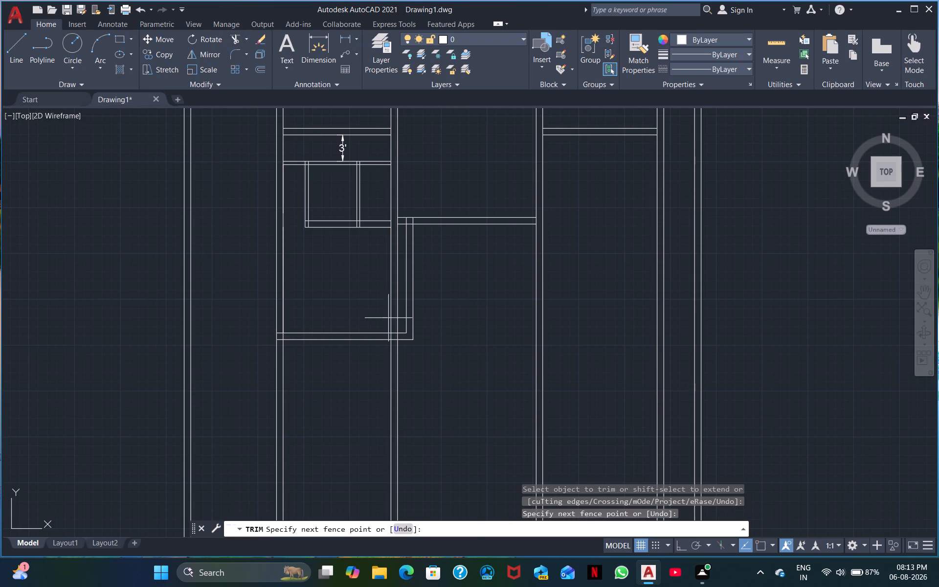
{"action": "left_click_drag", "start_coordinate": [388, 318], "coordinate": [398, 318]}
{"action": "left_click", "coordinate": [398, 318]}
{"action": "left_click", "coordinate": [358, 295]}
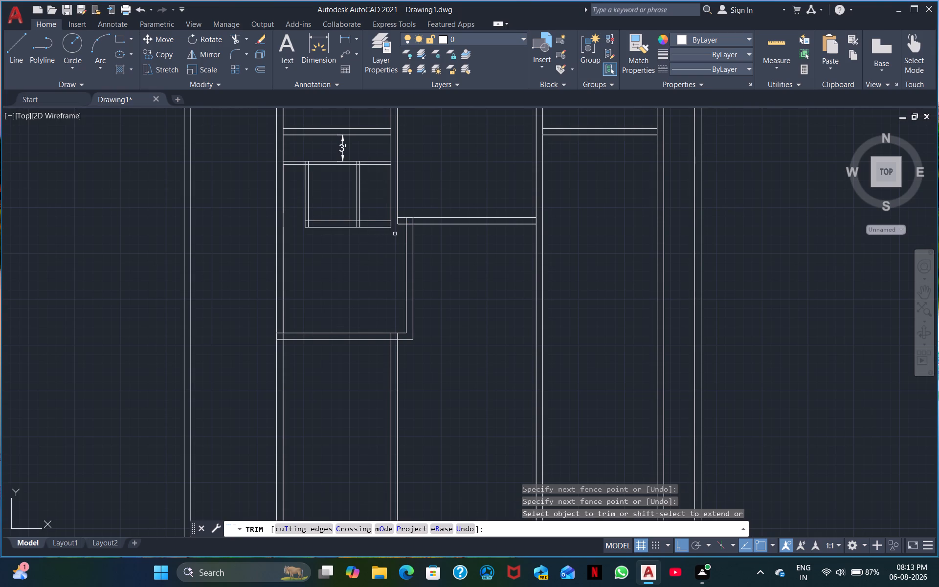
Draw lines closing the open wall end between the small rooms' lower-right corner and the neighbouring cross wall.
{"action": "middle_click_drag", "start_coordinate": [380, 269], "coordinate": [370, 288]}
{"action": "scroll", "coordinate": [370, 288], "scroll_direction": "down", "scroll_amount": 2}
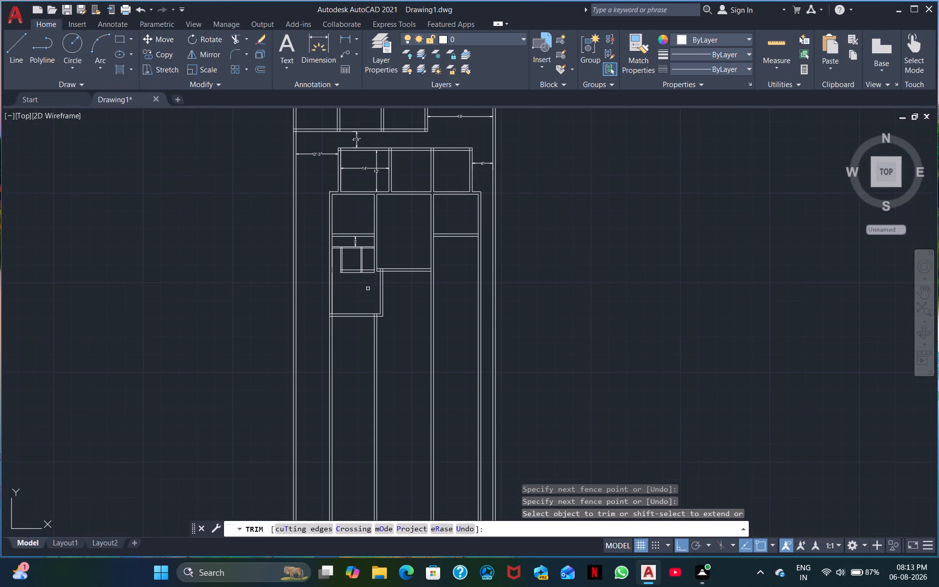
{"action": "scroll", "coordinate": [367, 288], "scroll_direction": "up", "scroll_amount": 1}
{"action": "middle_click_drag", "start_coordinate": [367, 289], "coordinate": [318, 334]}
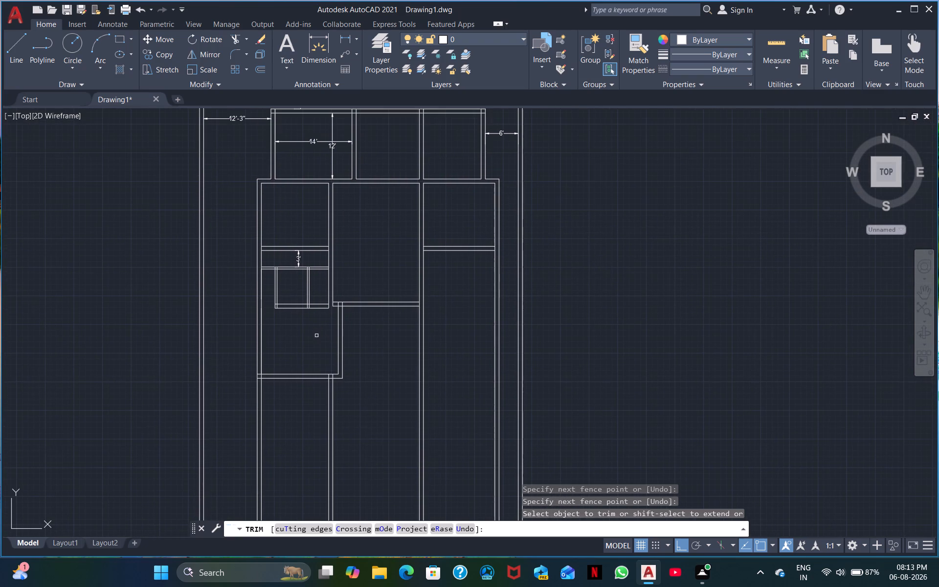
{"action": "scroll", "coordinate": [313, 322], "scroll_direction": "up", "scroll_amount": 3}
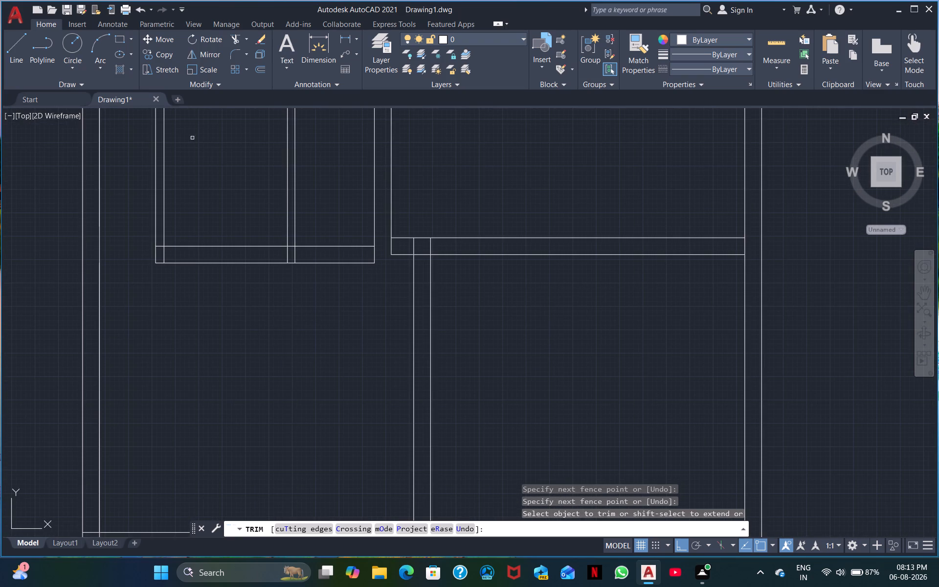
{"action": "left_click", "coordinate": [15, 56]}
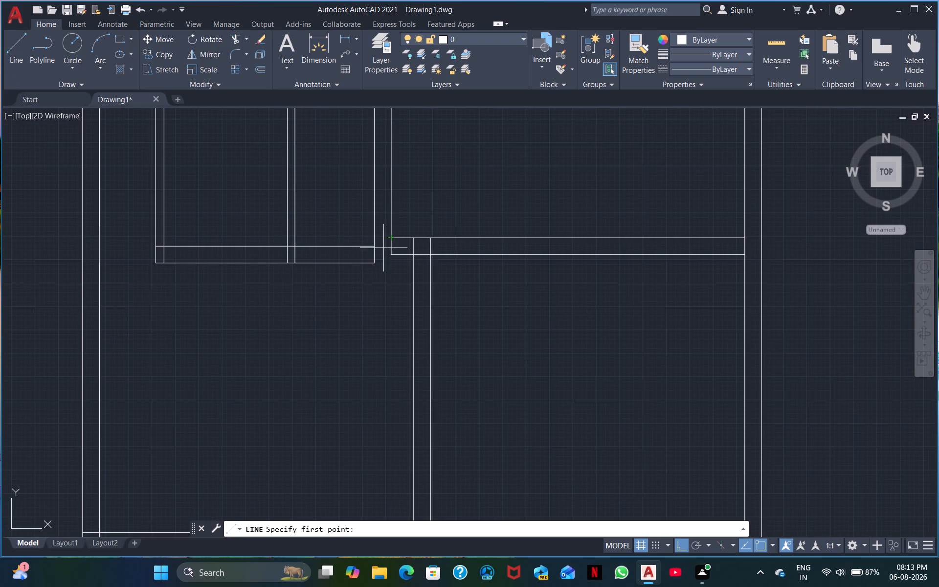
{"action": "left_click", "coordinate": [392, 252]}
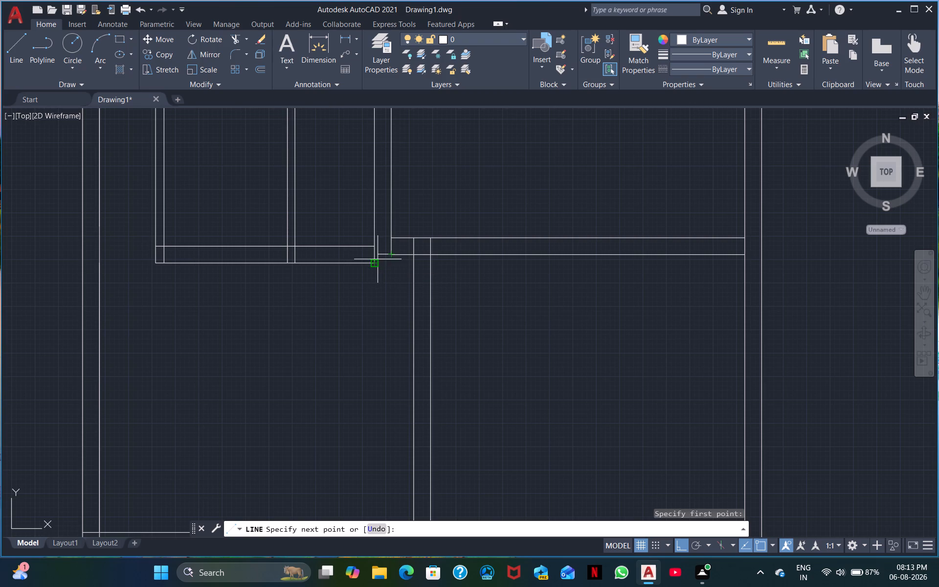
{"action": "left_click", "coordinate": [377, 255]}
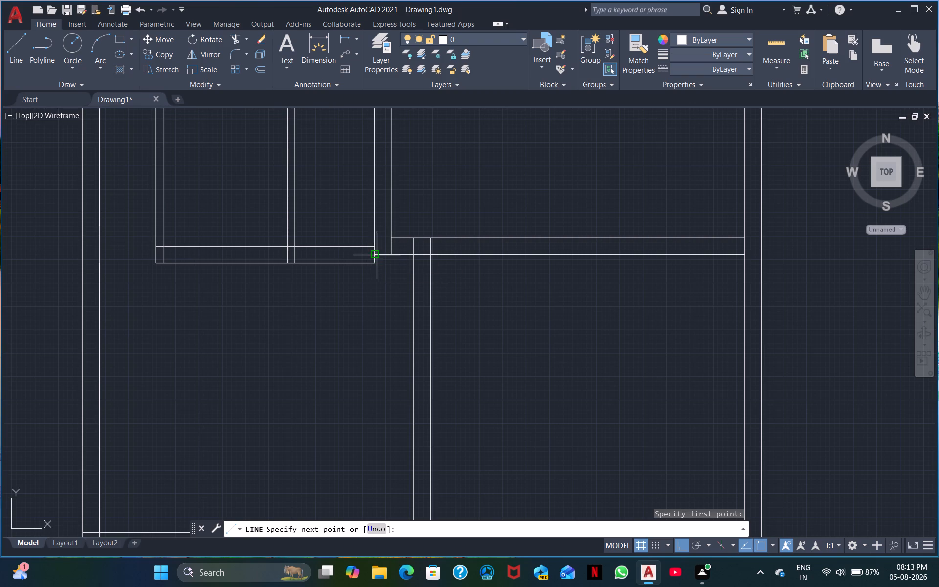
{"action": "left_click", "coordinate": [377, 266]}
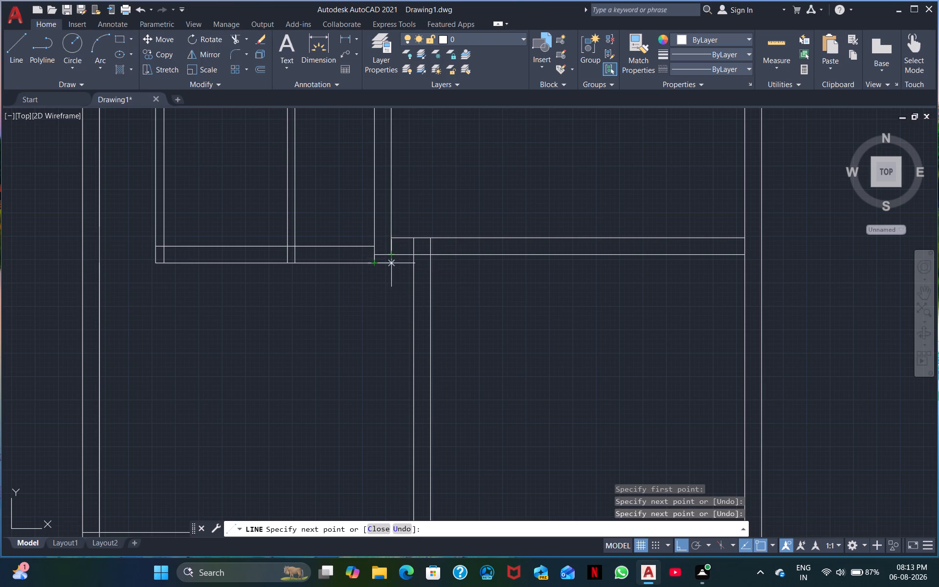
{"action": "left_click", "coordinate": [391, 263]}
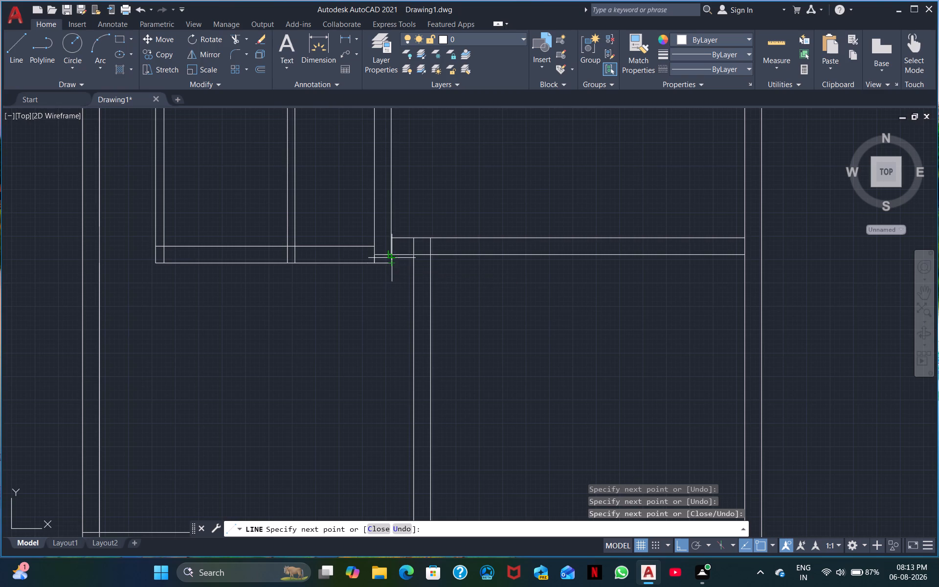
{"action": "left_click", "coordinate": [391, 257]}
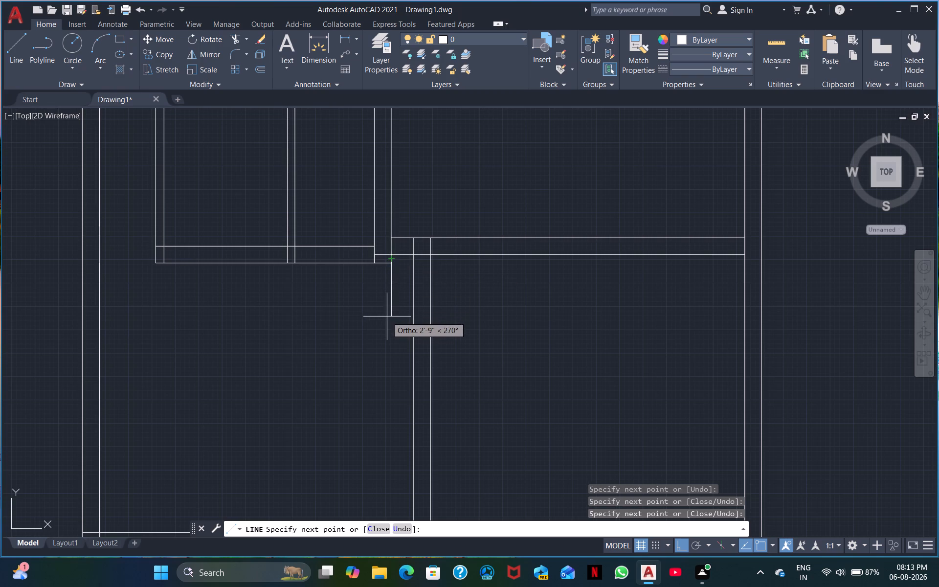
{"action": "key", "text": "Escape"}
Trim the two vertical wall line stubs inside the new room's 9" bottom wall.
{"action": "scroll", "coordinate": [391, 351], "scroll_direction": "down", "scroll_amount": 2}
{"action": "middle_click_drag", "start_coordinate": [438, 369], "coordinate": [419, 363]}
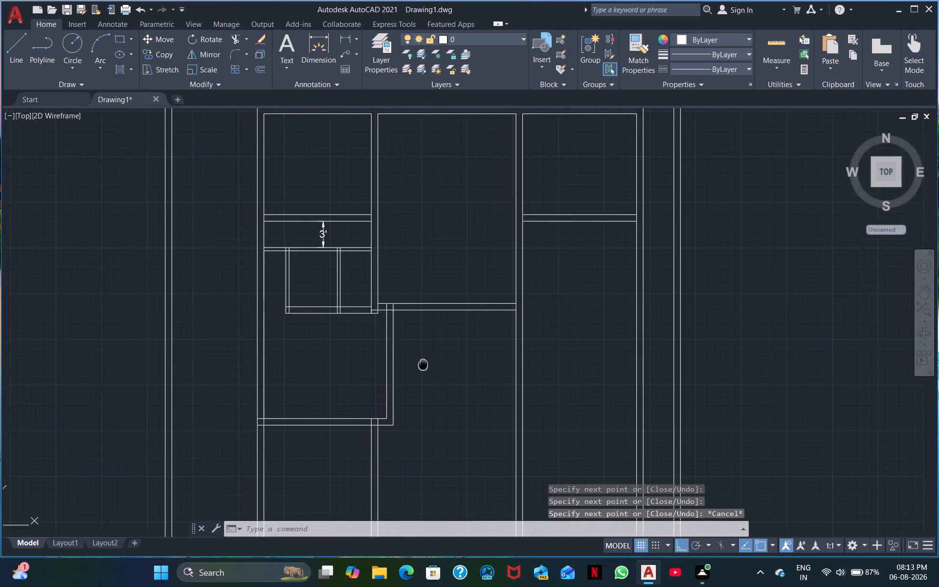
{"action": "middle_click_drag", "start_coordinate": [419, 363], "coordinate": [402, 356]}
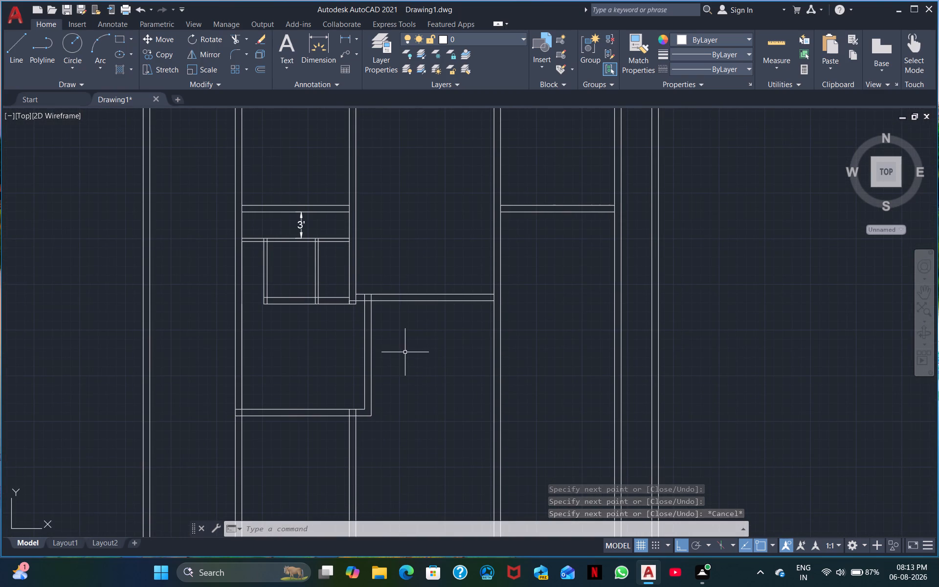
{"action": "middle_click_drag", "start_coordinate": [422, 391], "coordinate": [417, 333]}
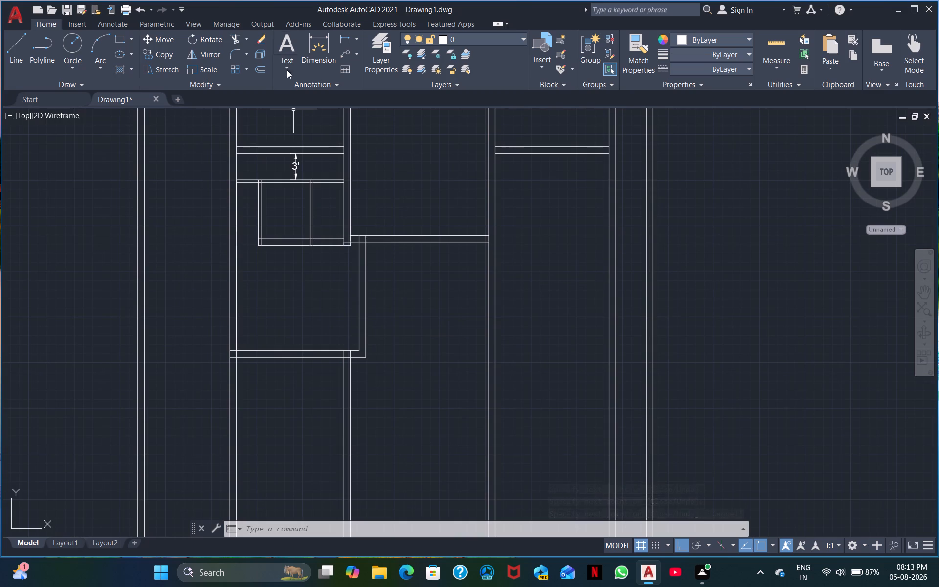
{"action": "left_click", "coordinate": [233, 34]}
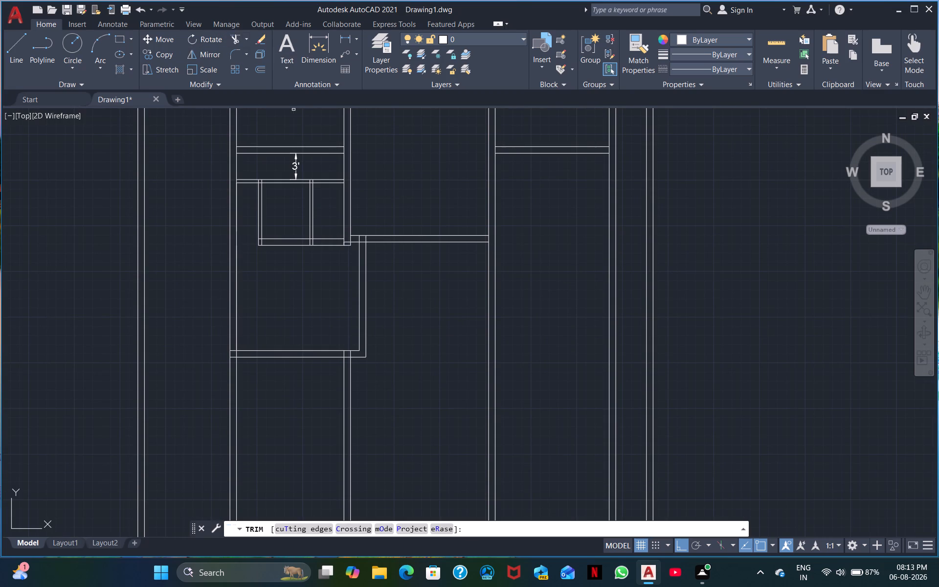
{"action": "scroll", "coordinate": [344, 353], "scroll_direction": "up", "scroll_amount": 2}
{"action": "left_click_drag", "start_coordinate": [346, 359], "coordinate": [360, 356]}
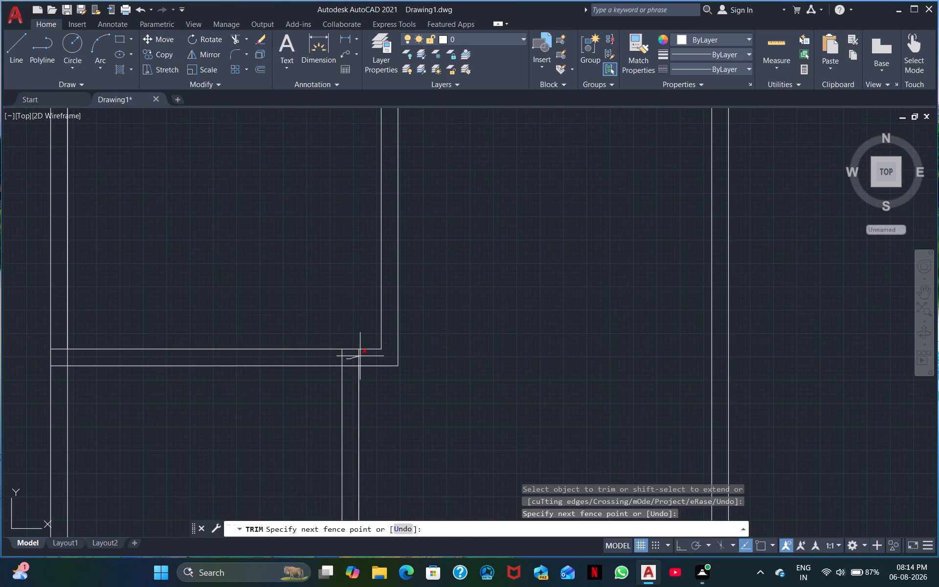
{"action": "left_click_drag", "start_coordinate": [360, 356], "coordinate": [362, 356]}
{"action": "left_click_drag", "start_coordinate": [358, 355], "coordinate": [338, 352]}
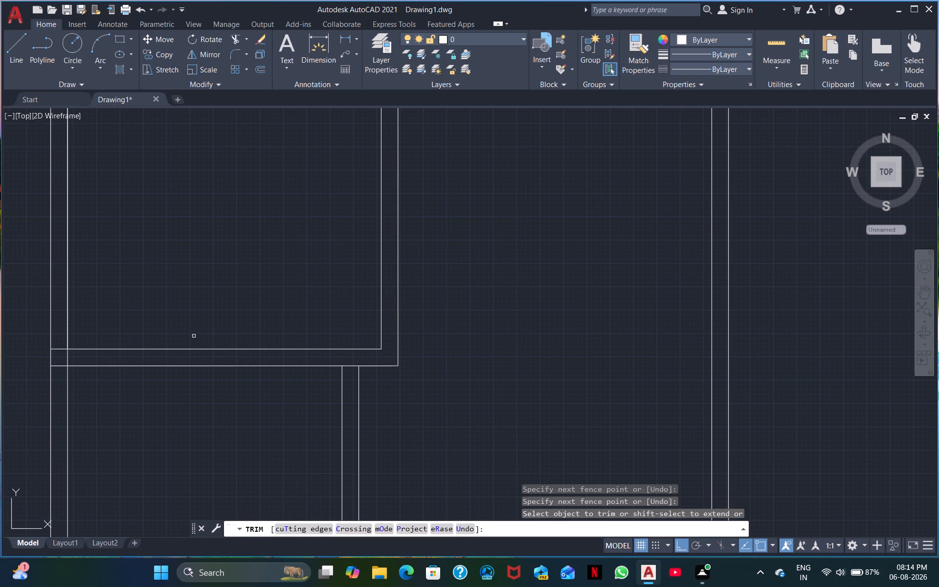
{"action": "key", "text": "Escape"}
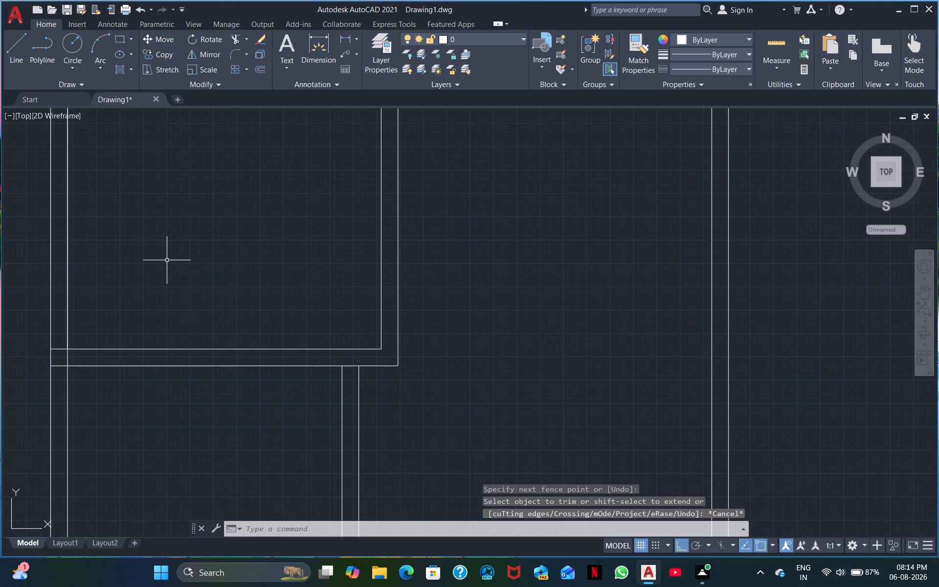
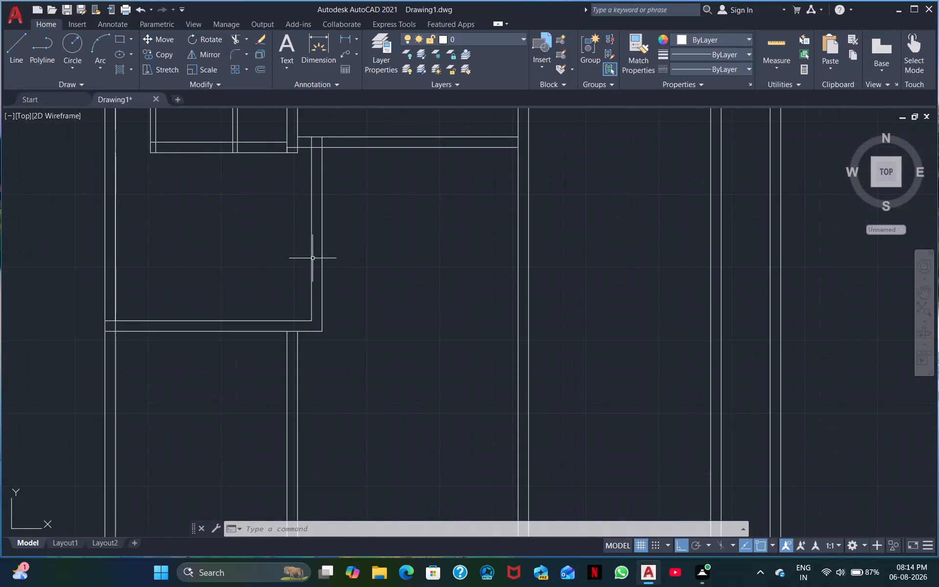
Trim the two vertical wall lines where they cross between the upper horizontal wall's double lines.
{"action": "scroll", "coordinate": [421, 258], "scroll_direction": "down", "scroll_amount": 1}
{"action": "scroll", "coordinate": [421, 256], "scroll_direction": "up", "scroll_amount": 1}
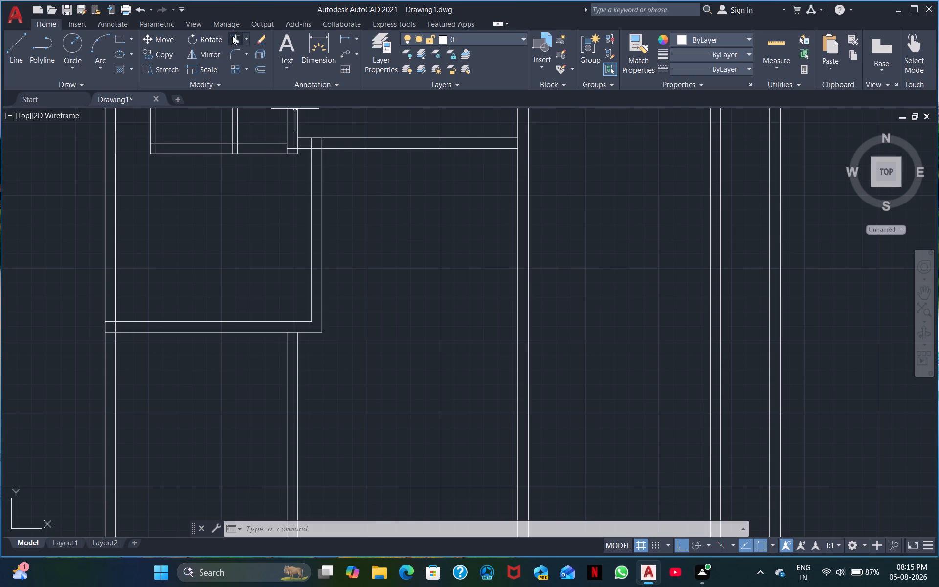
{"action": "left_click", "coordinate": [232, 36]}
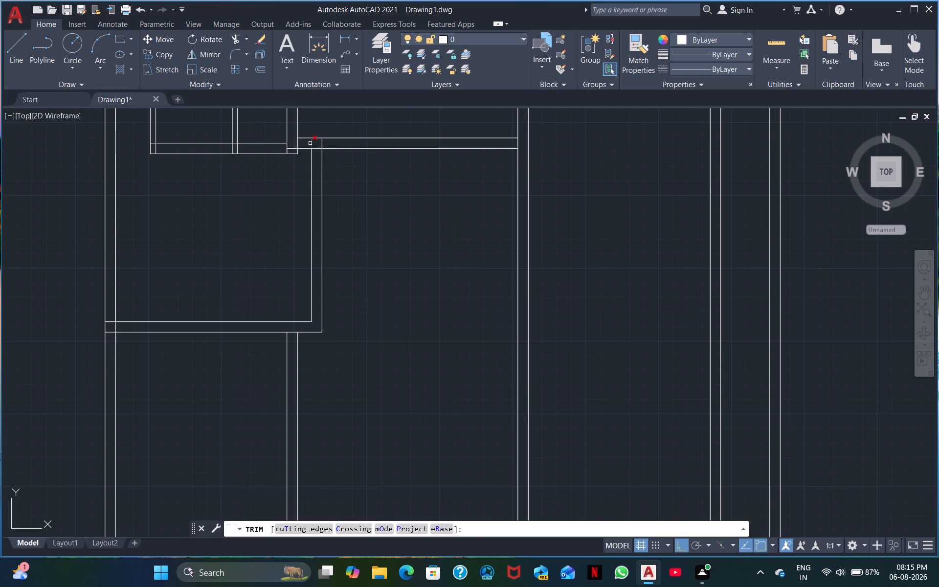
{"action": "left_click", "coordinate": [311, 143]}
{"action": "left_click", "coordinate": [323, 143]}
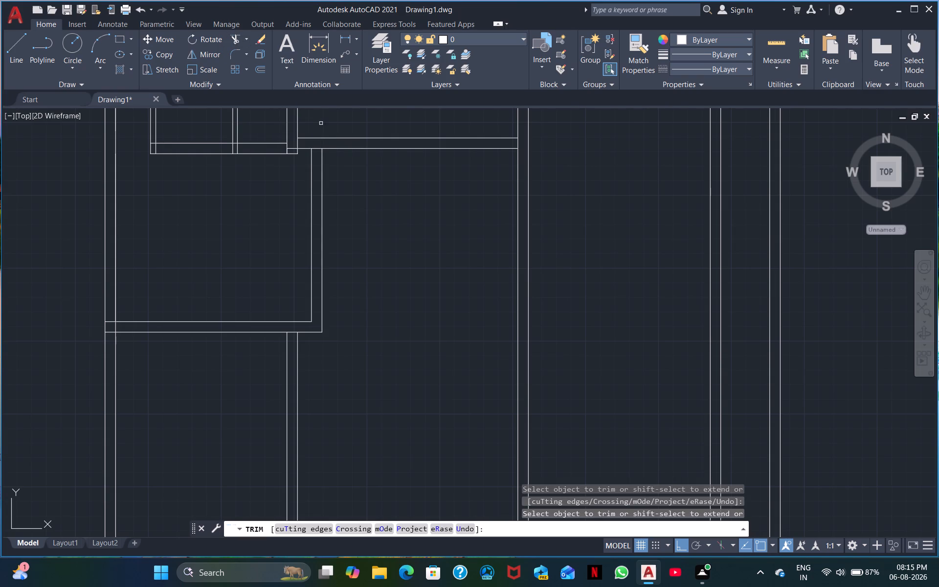
{"action": "key", "text": "Escape"}
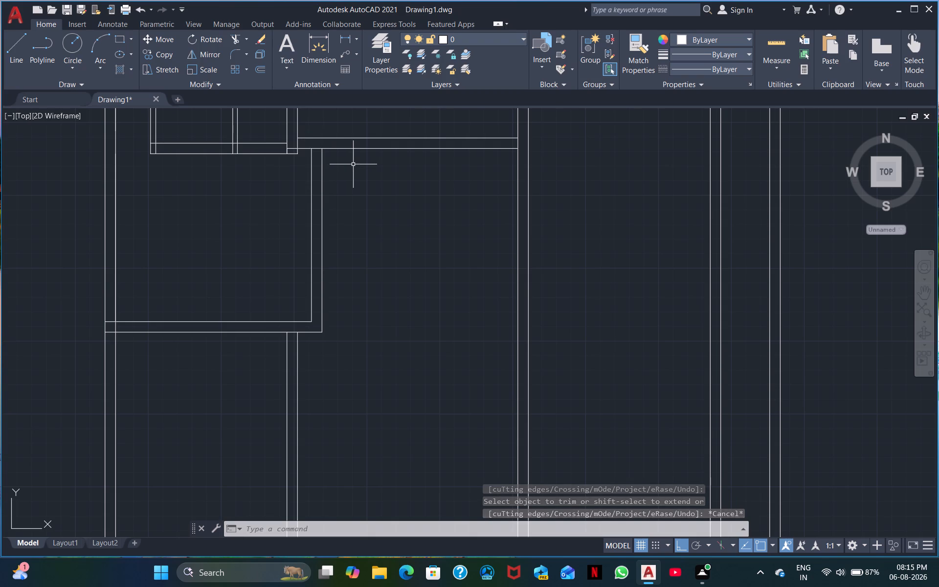
Offset the outer right line of the middle vertical wall 11'6" to its right.
{"action": "type", "text": "O"}
{"action": "key", "text": "space"}
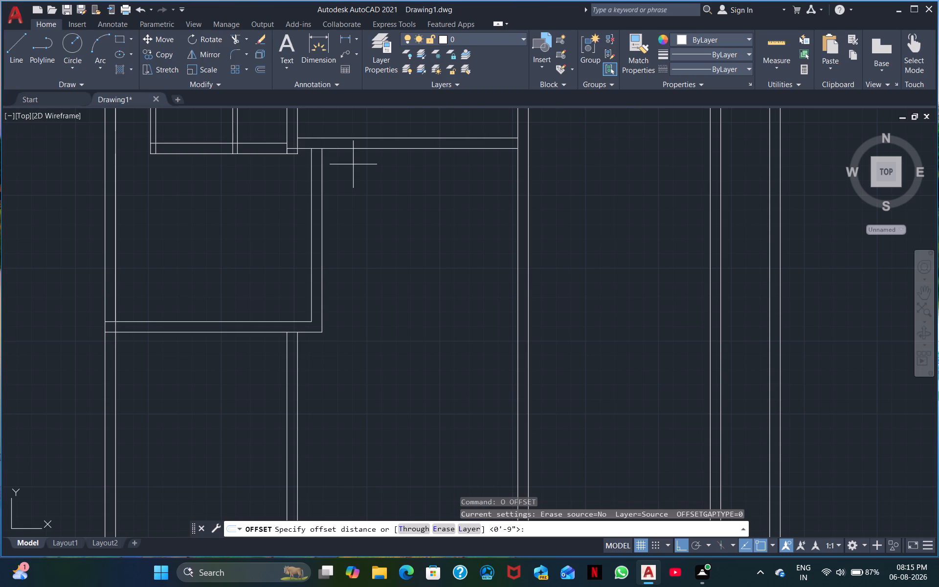
{"action": "type", "text": "11'6\""}
{"action": "key", "text": "Return"}
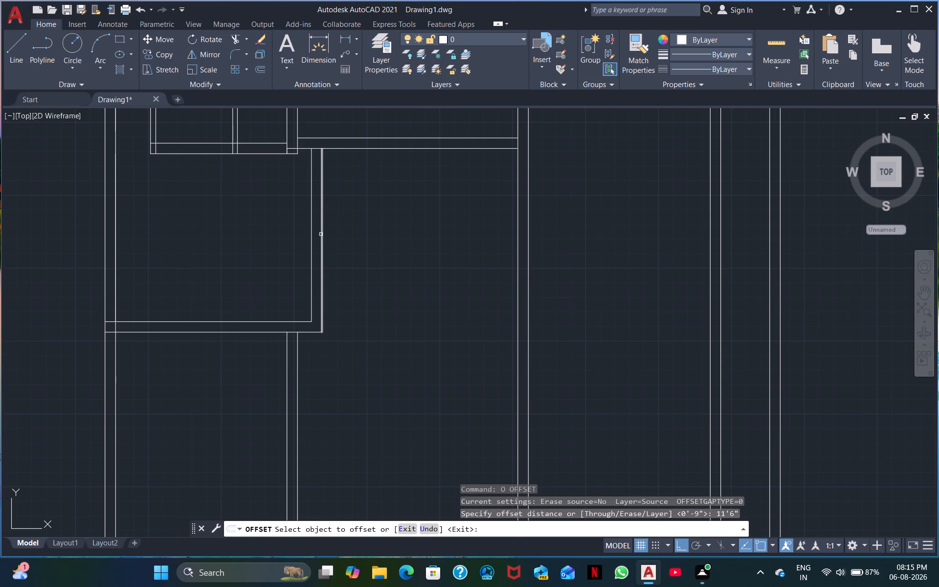
{"action": "left_click", "coordinate": [323, 235]}
{"action": "left_click", "coordinate": [370, 243]}
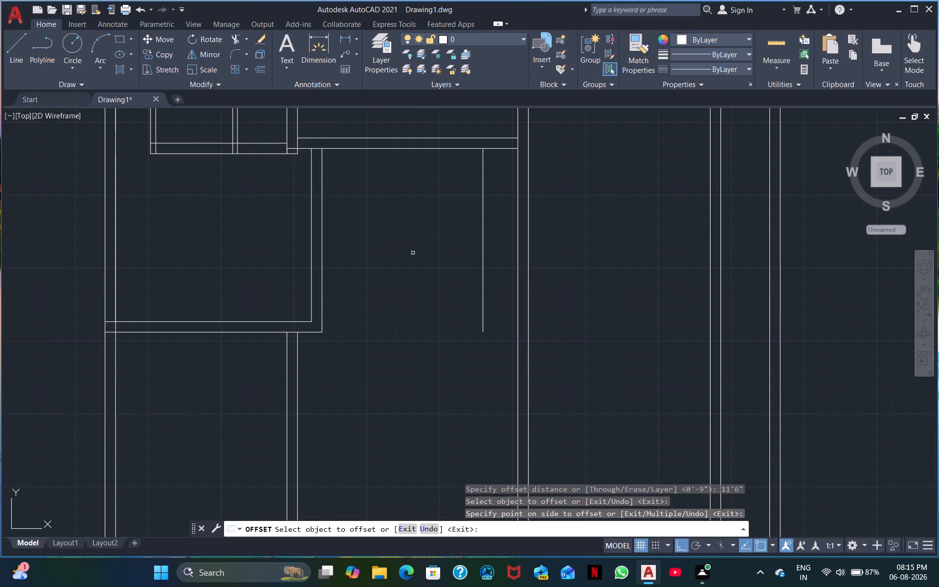
{"action": "key", "text": "space"}
Offset the new vertical line 9" to its right to give the room's right wall its thickness.
{"action": "key", "text": "space"}
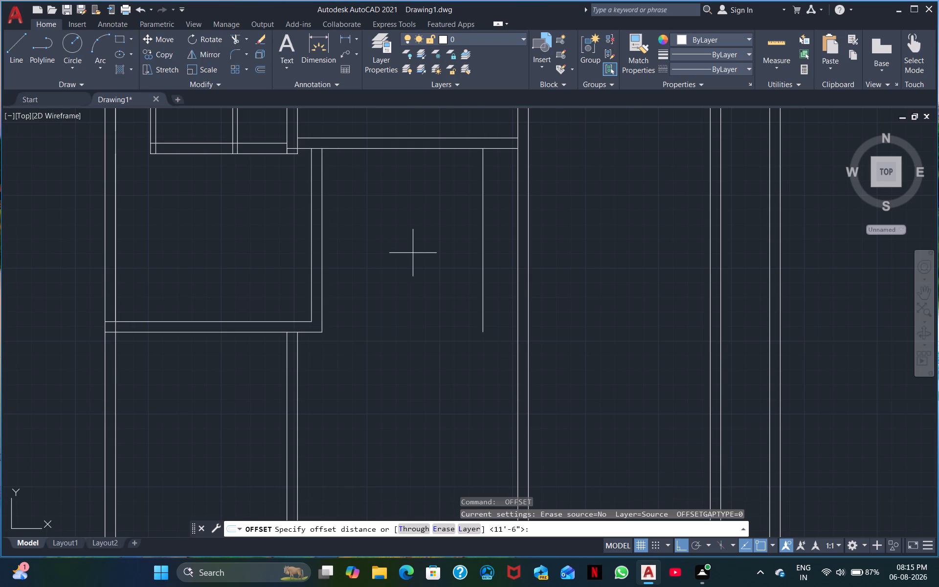
{"action": "type", "text": "9\""}
{"action": "key", "text": "Return"}
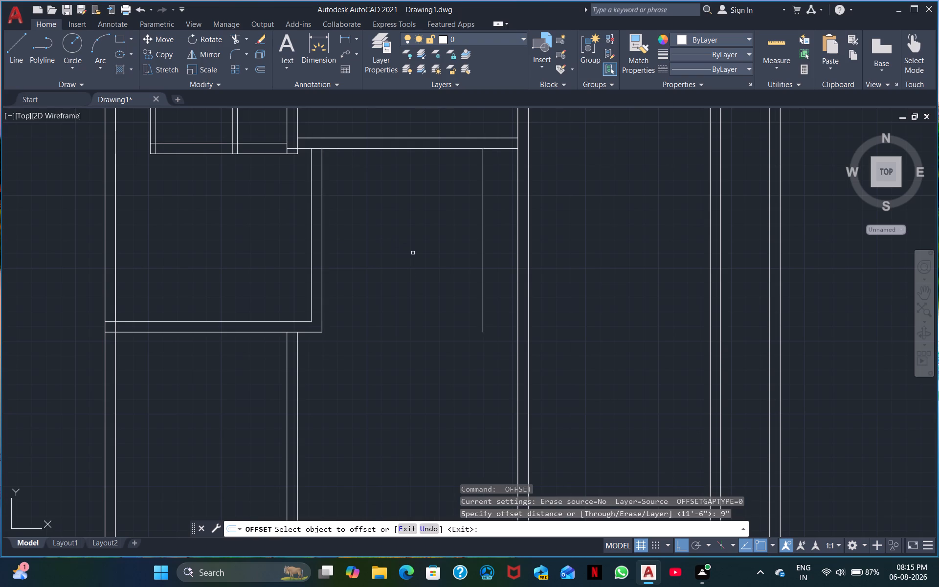
{"action": "left_click", "coordinate": [482, 275]}
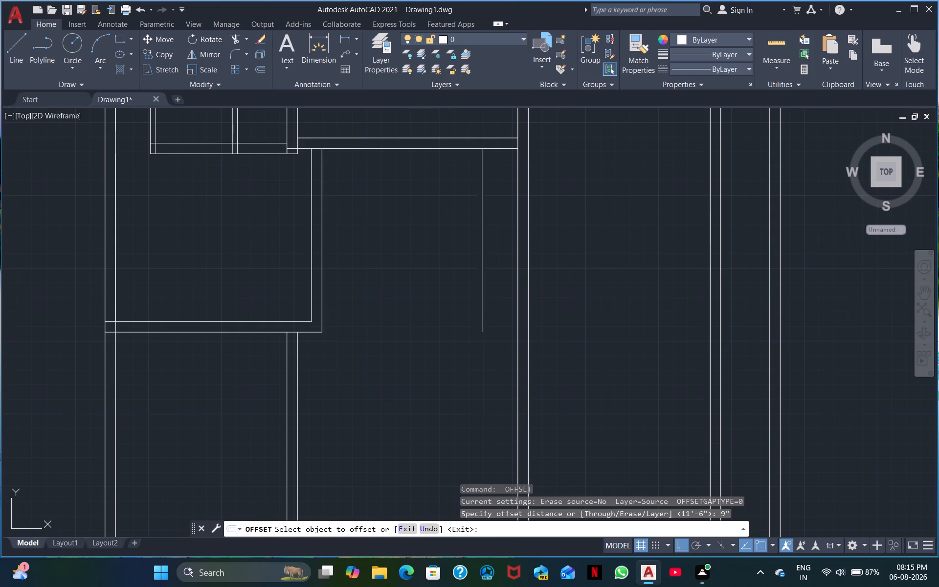
{"action": "left_click", "coordinate": [492, 271]}
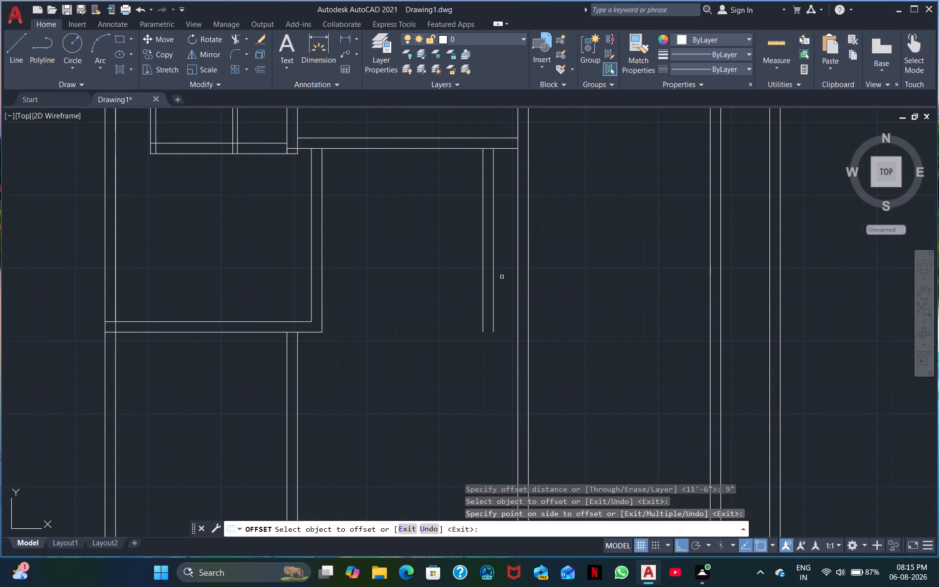
{"action": "key", "text": "space"}
Offset the lower line of the room's upper horizontal wall 12'9" downward.
{"action": "key", "text": "space"}
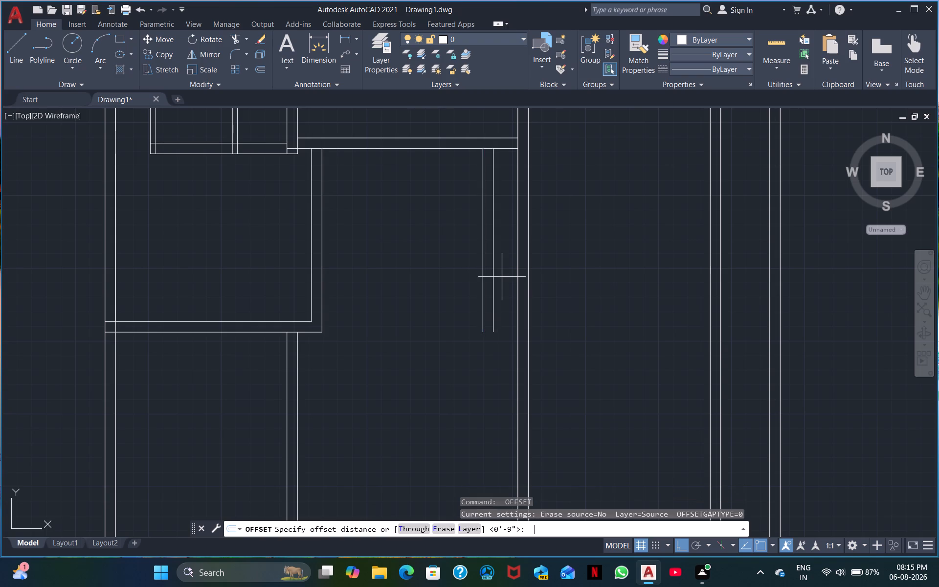
{"action": "type", "text": "12"}
{"action": "key", "text": "apostrophe"}
{"action": "type", "text": "9\""}
{"action": "key", "text": "Return"}
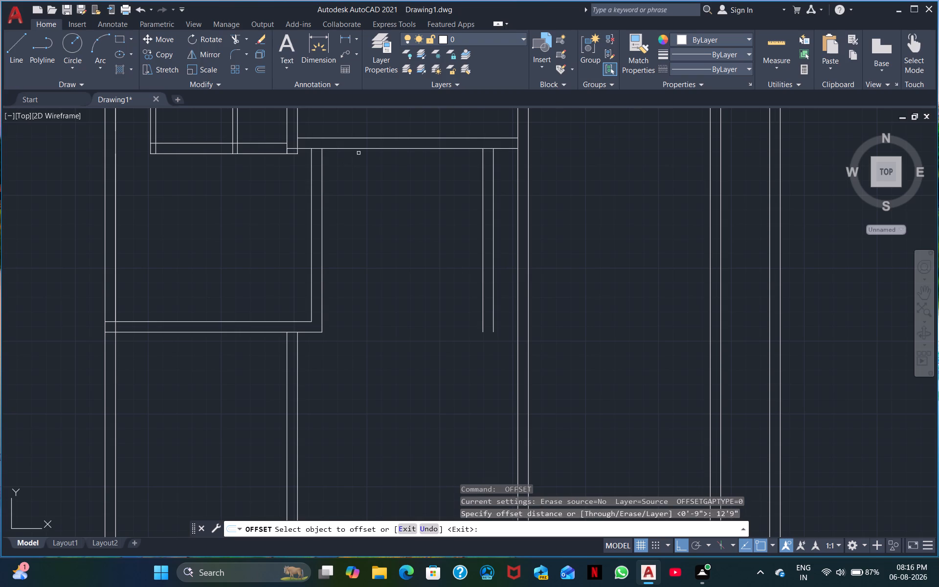
{"action": "left_click", "coordinate": [363, 149]}
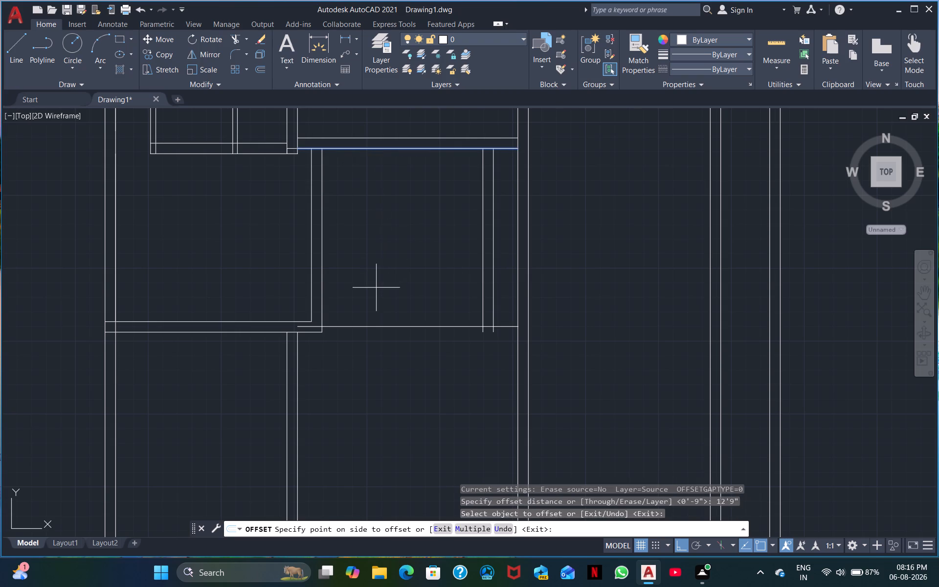
{"action": "left_click", "coordinate": [376, 289]}
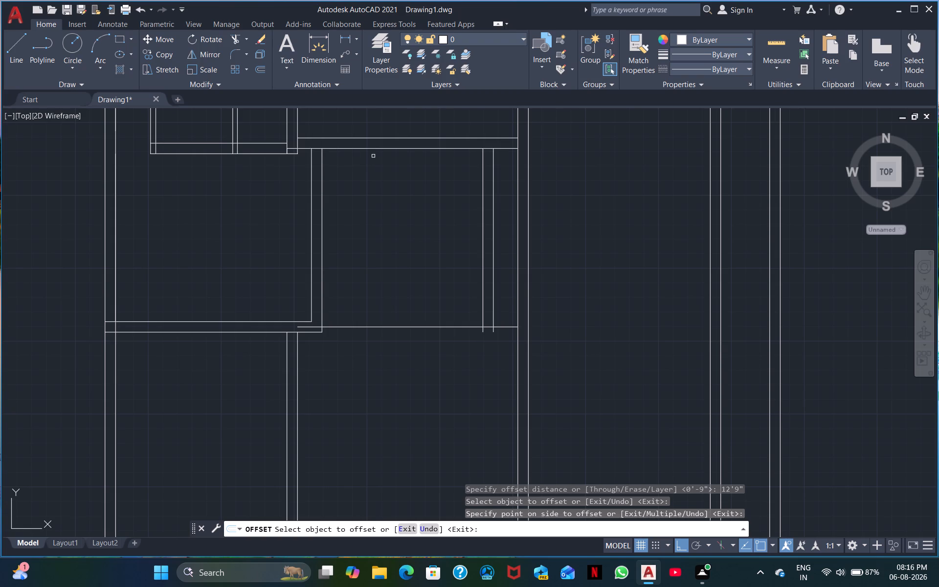
{"action": "key", "text": "space"}
Offset the new lower horizontal line 9" downward to give the room's bottom wall its thickness.
{"action": "key", "text": "space"}
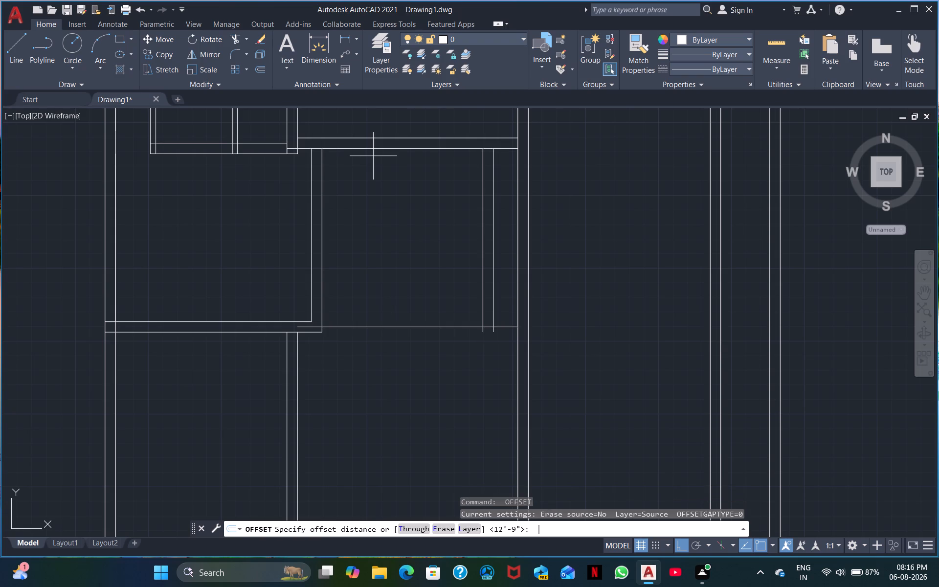
{"action": "type", "text": "9\""}
{"action": "key", "text": "Return"}
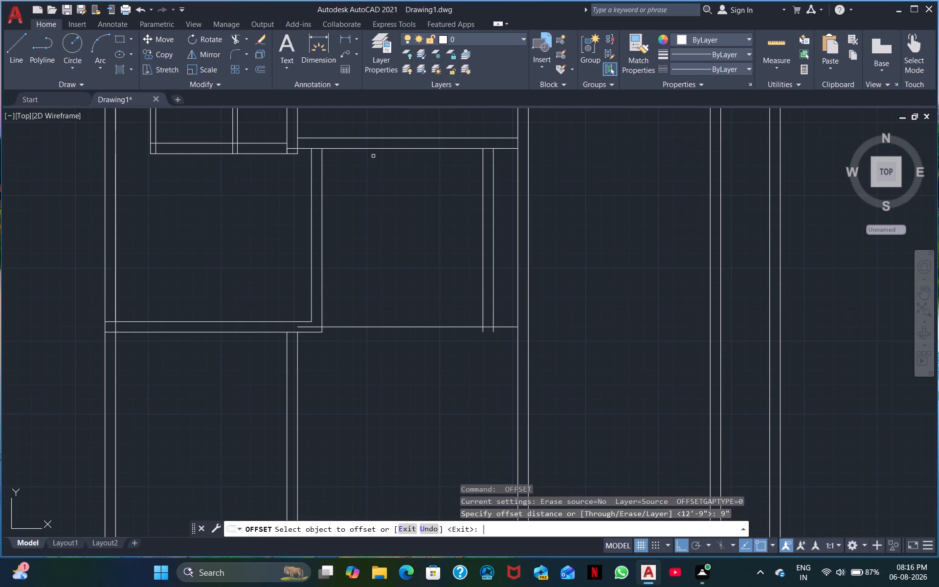
{"action": "left_click", "coordinate": [370, 328]}
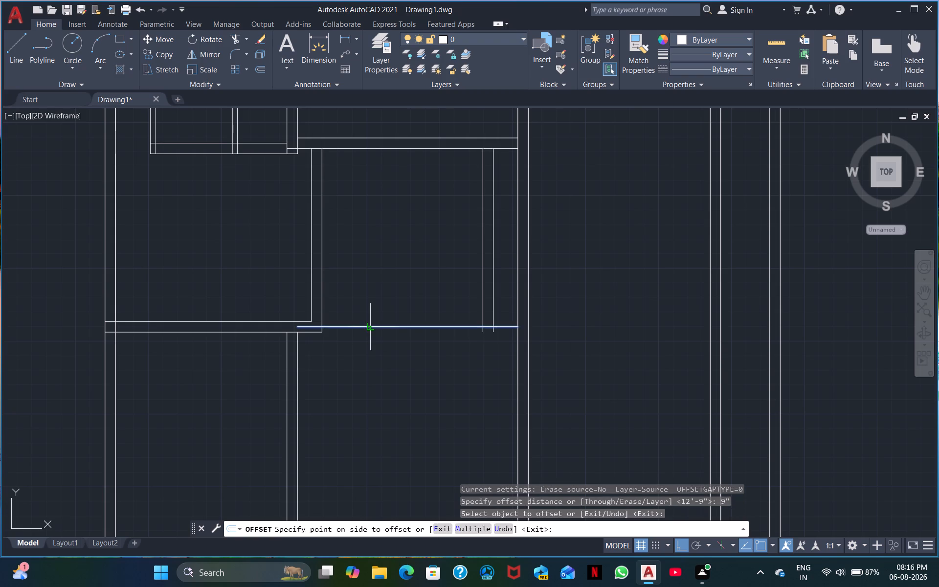
{"action": "left_click", "coordinate": [371, 350]}
{"action": "middle_click_drag", "start_coordinate": [347, 406], "coordinate": [332, 411]}
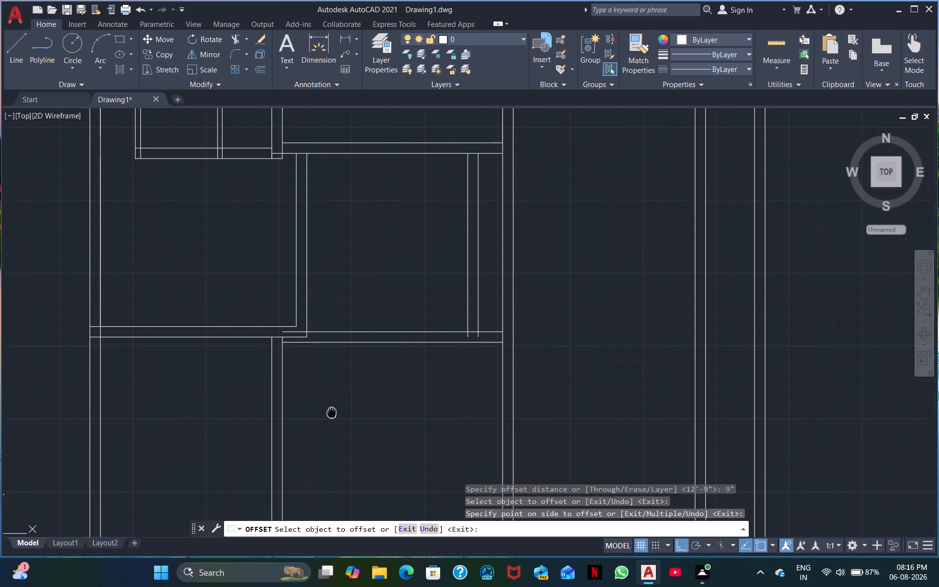
{"action": "middle_click_drag", "start_coordinate": [332, 411], "coordinate": [325, 413]}
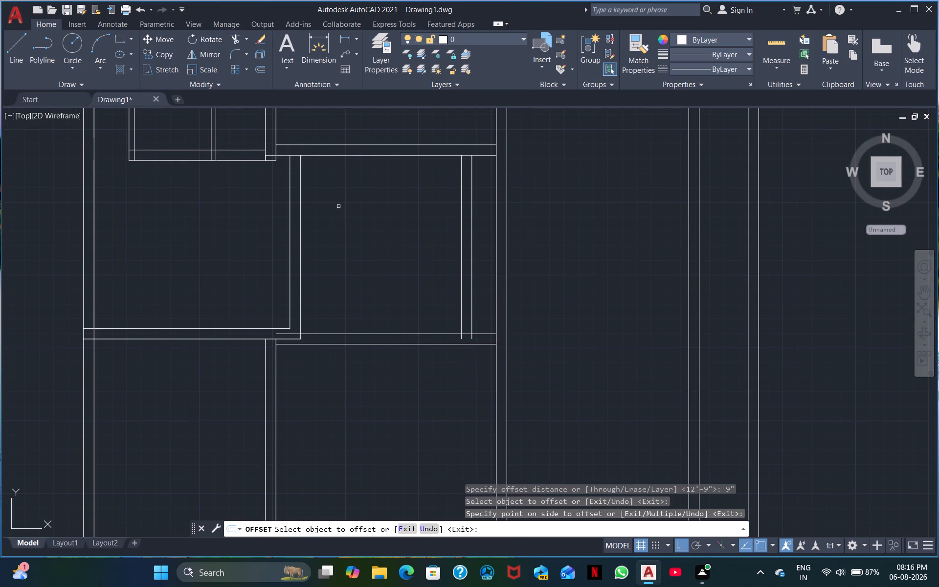
{"action": "middle_click_drag", "start_coordinate": [340, 215], "coordinate": [338, 257]}
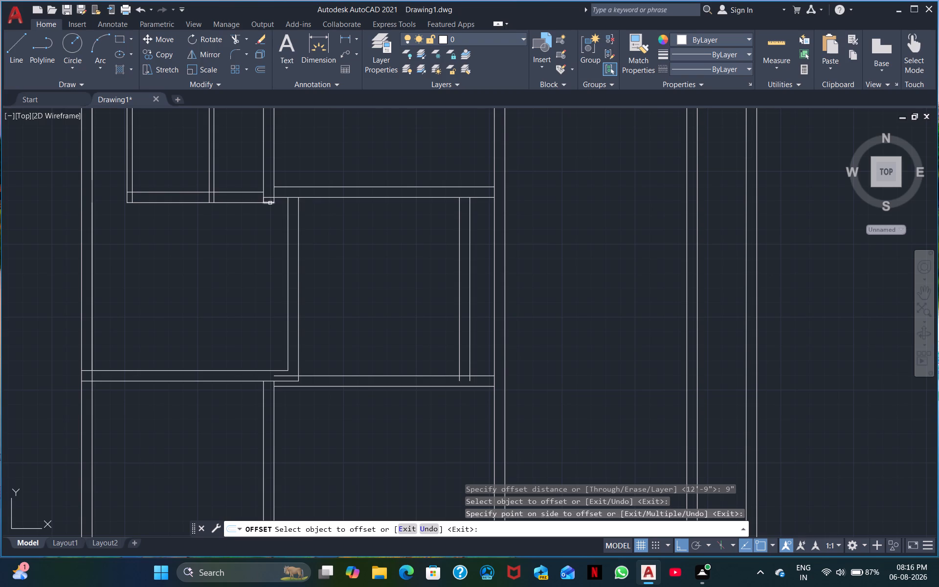
{"action": "middle_click_drag", "start_coordinate": [345, 271], "coordinate": [289, 271]}
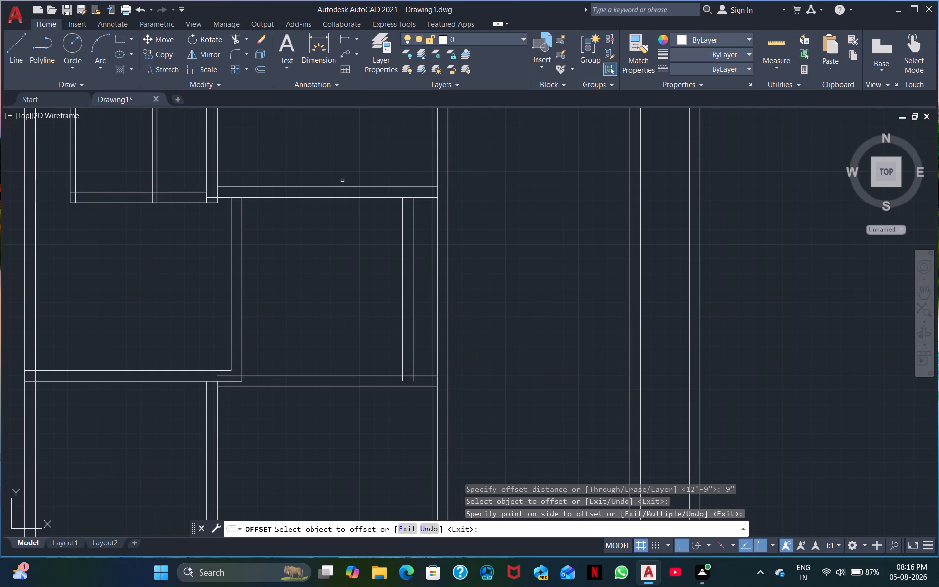
{"action": "key", "text": "e"}
{"action": "type", "text": "X"}
{"action": "key", "text": "space"}
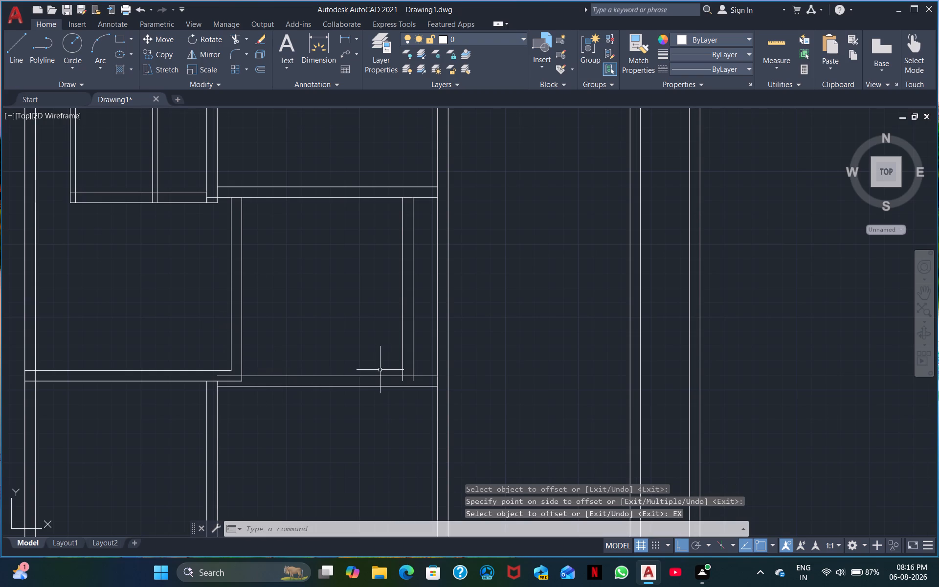
Extend both lines of the room's left and right vertical walls down to the bottom wall's lower line.
{"action": "left_click", "coordinate": [402, 373]}
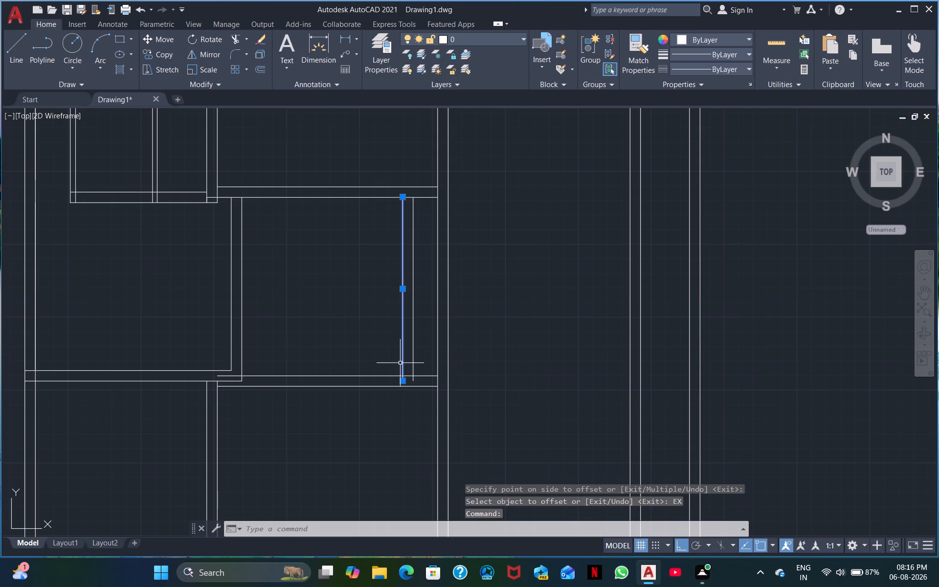
{"action": "key", "text": "Escape"}
{"action": "type", "text": "EX"}
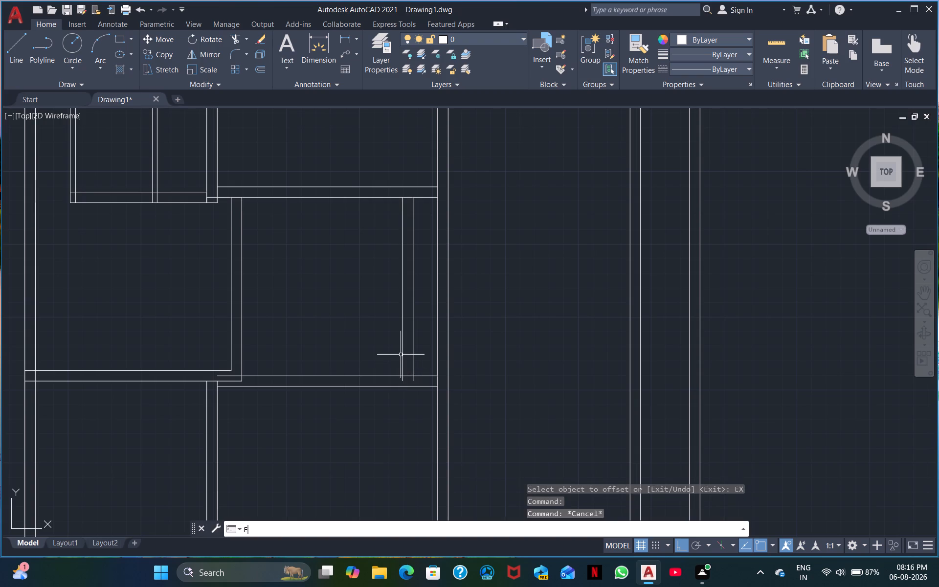
{"action": "key", "text": "space"}
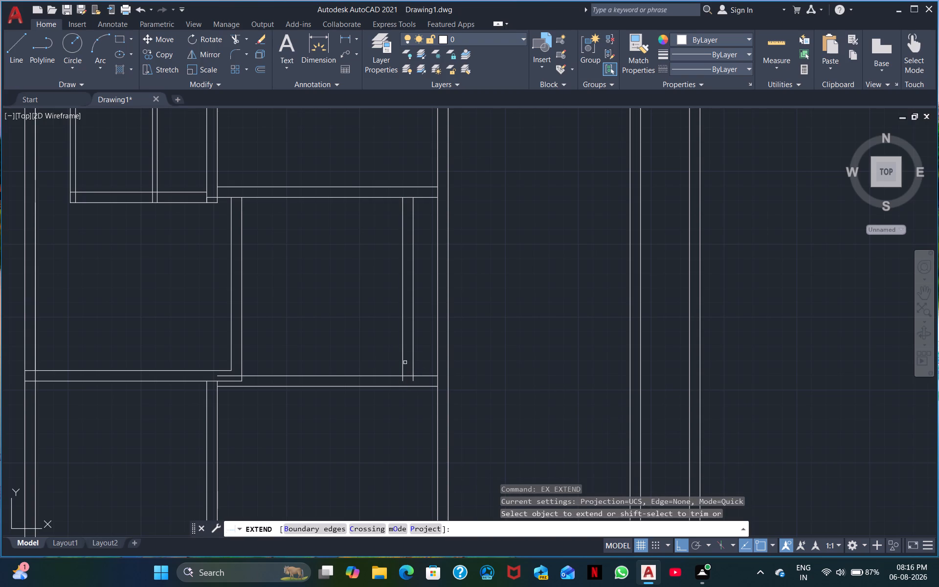
{"action": "left_click", "coordinate": [403, 363]}
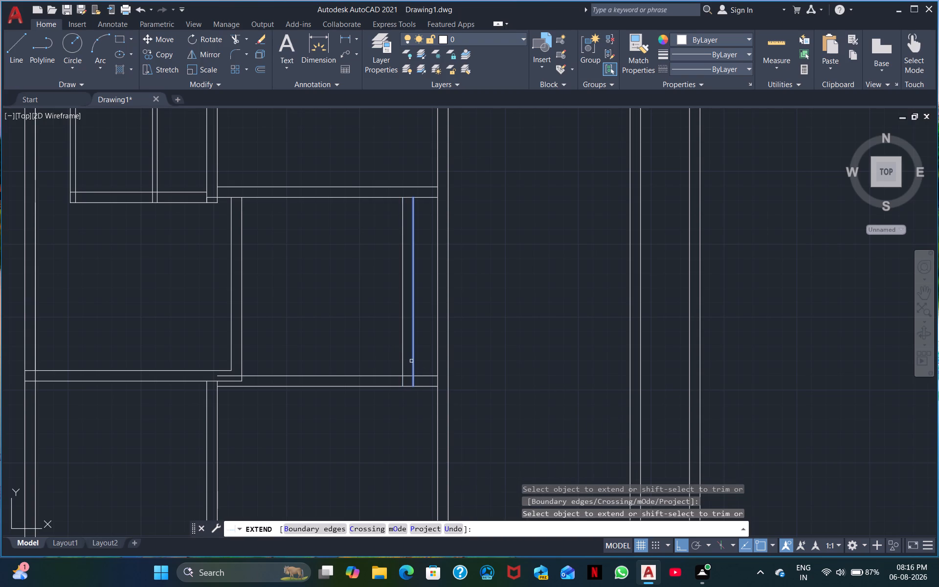
{"action": "left_click", "coordinate": [411, 361]}
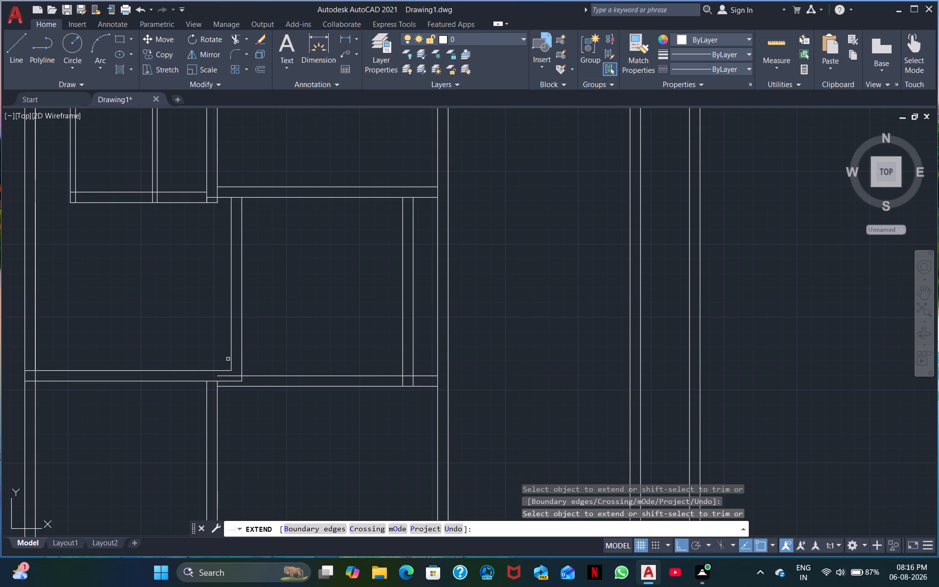
{"action": "left_click", "coordinate": [232, 360]}
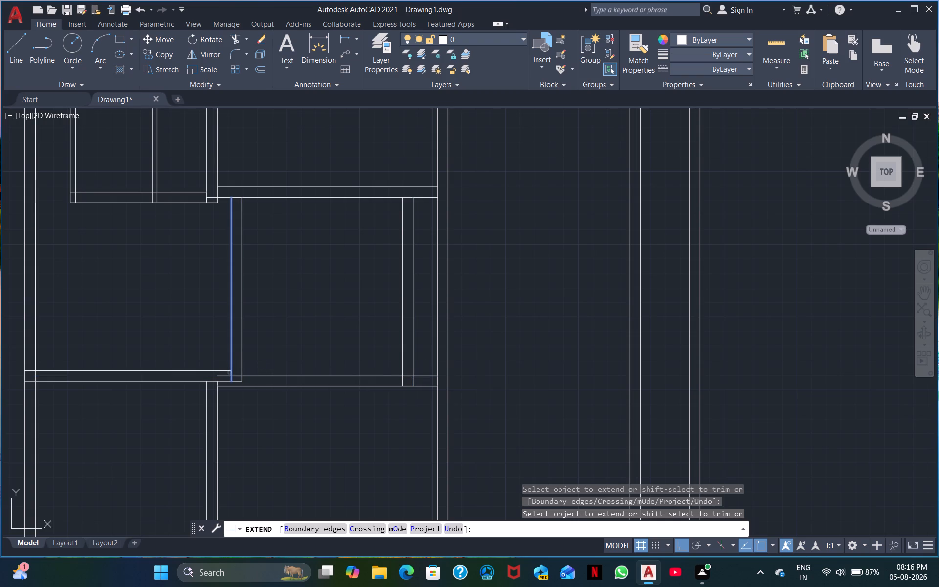
{"action": "left_click", "coordinate": [233, 372]}
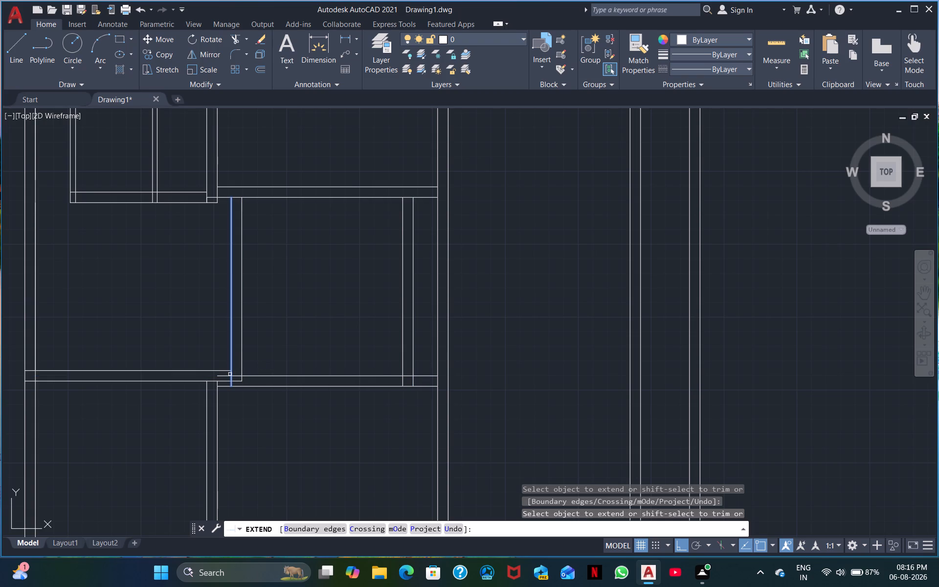
{"action": "left_click", "coordinate": [230, 374]}
{"action": "left_click", "coordinate": [241, 374]}
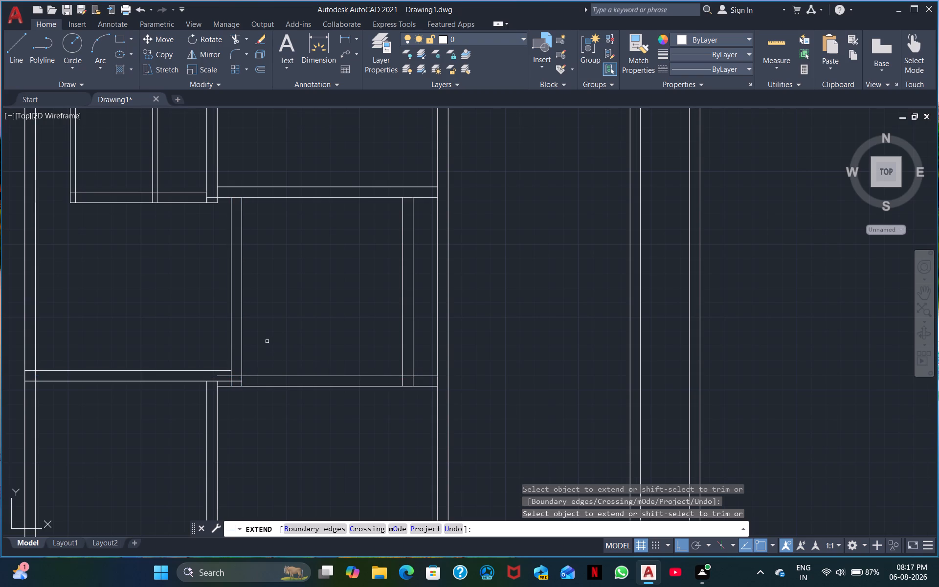
{"action": "key", "text": "Escape"}
Trim the crossing and overhanging line segments at the room's lower-left corner, where its left wall meets the bottom wall.
{"action": "left_click", "coordinate": [236, 39]}
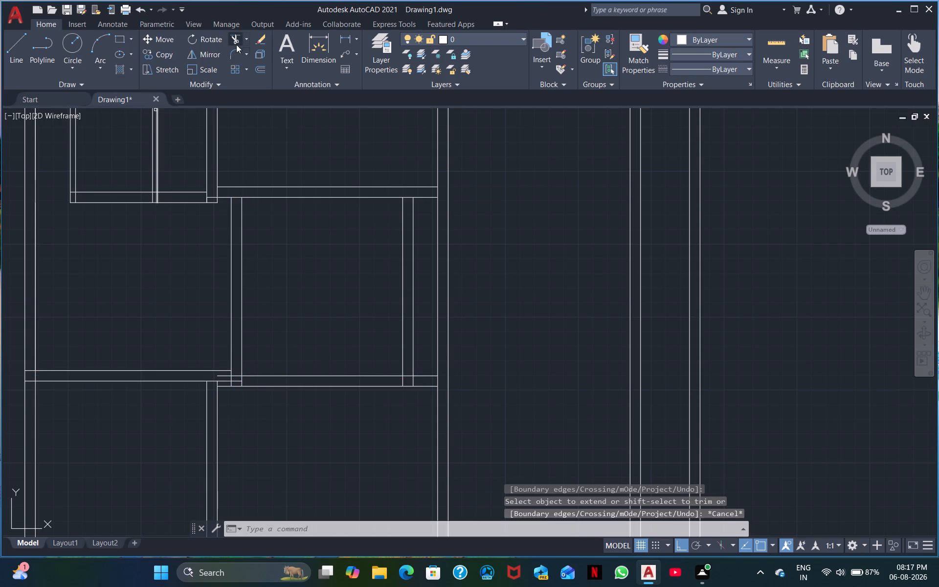
{"action": "left_click", "coordinate": [222, 377]}
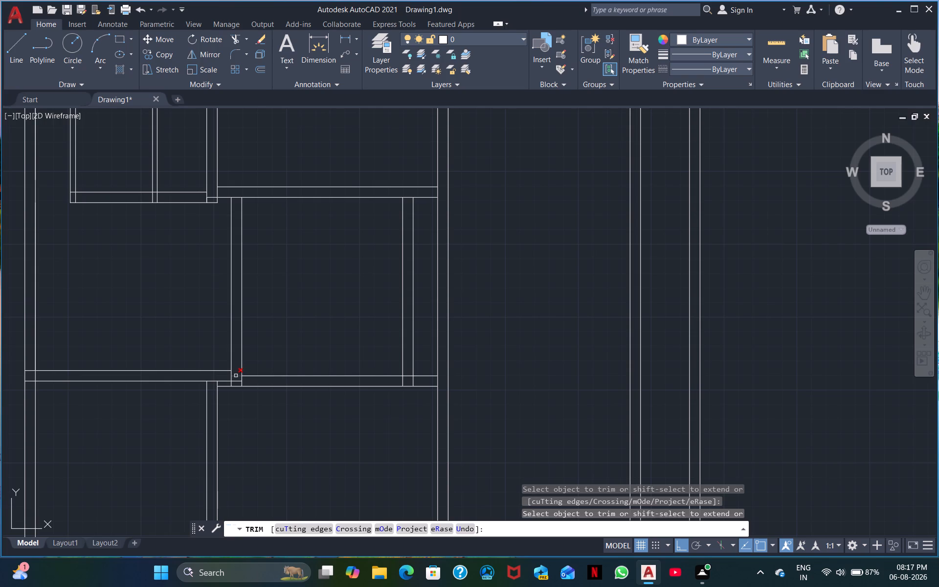
{"action": "left_click", "coordinate": [236, 376]}
{"action": "left_click", "coordinate": [235, 380]}
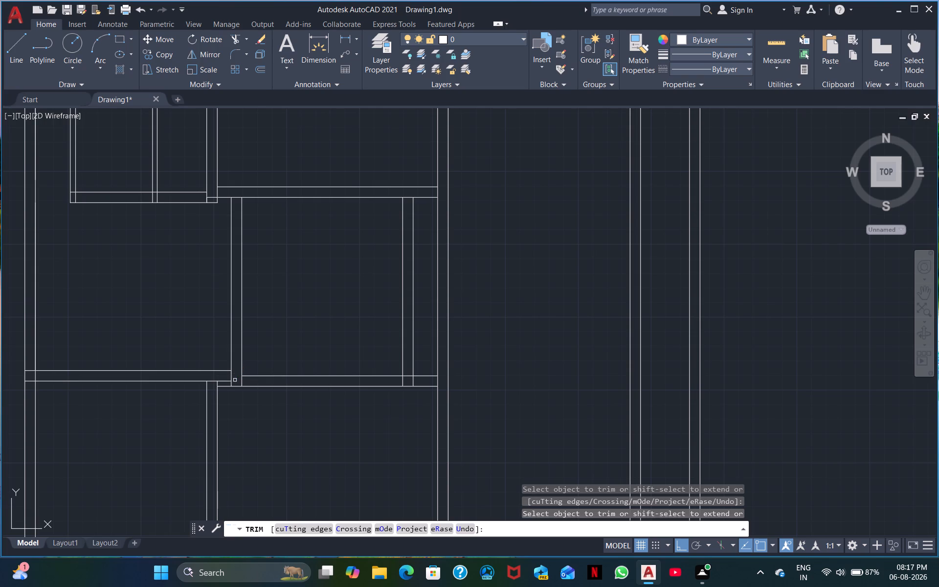
{"action": "left_click", "coordinate": [225, 385]}
{"action": "left_click", "coordinate": [241, 382]}
{"action": "key", "text": "Escape"}
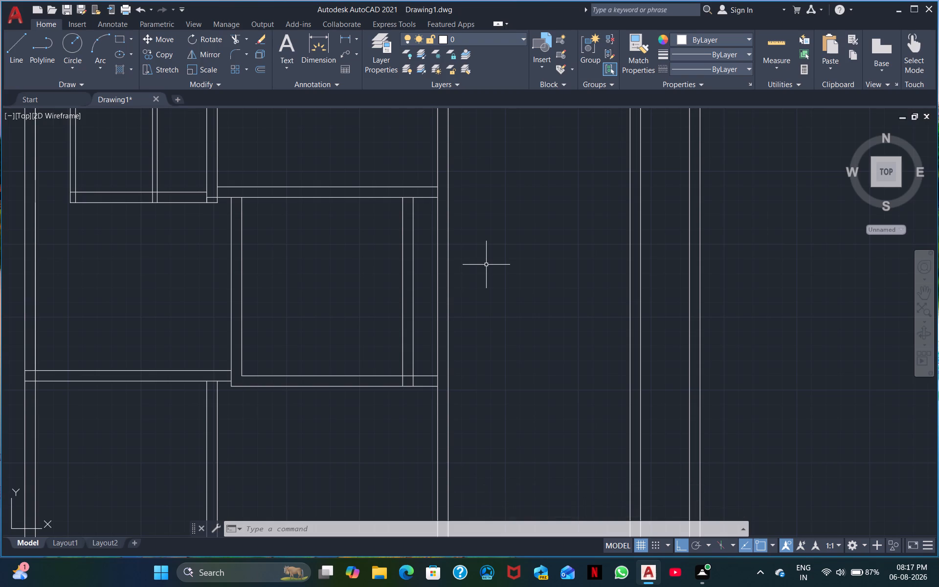
Offset the outer line of the room's right wall 13' to the right.
{"action": "type", "text": "O"}
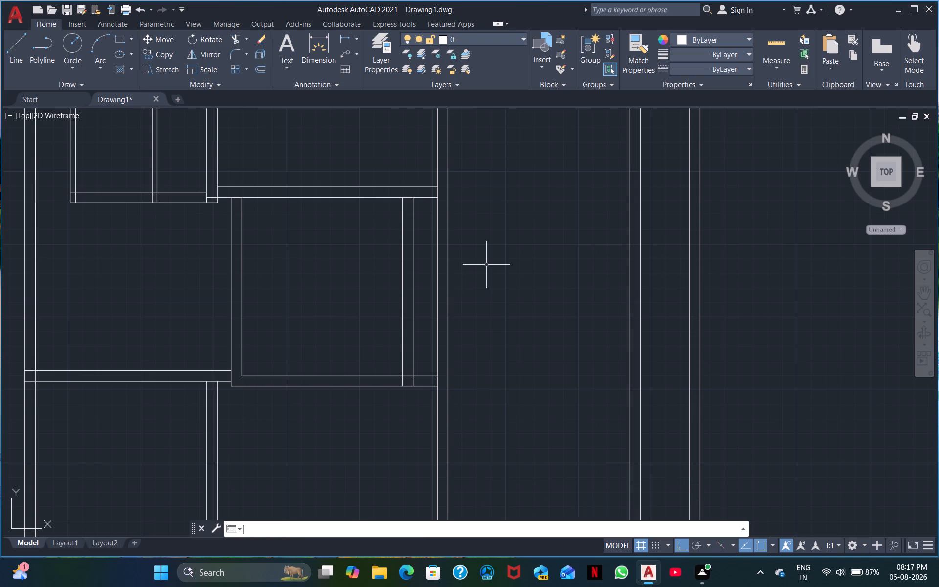
{"action": "key", "text": "space"}
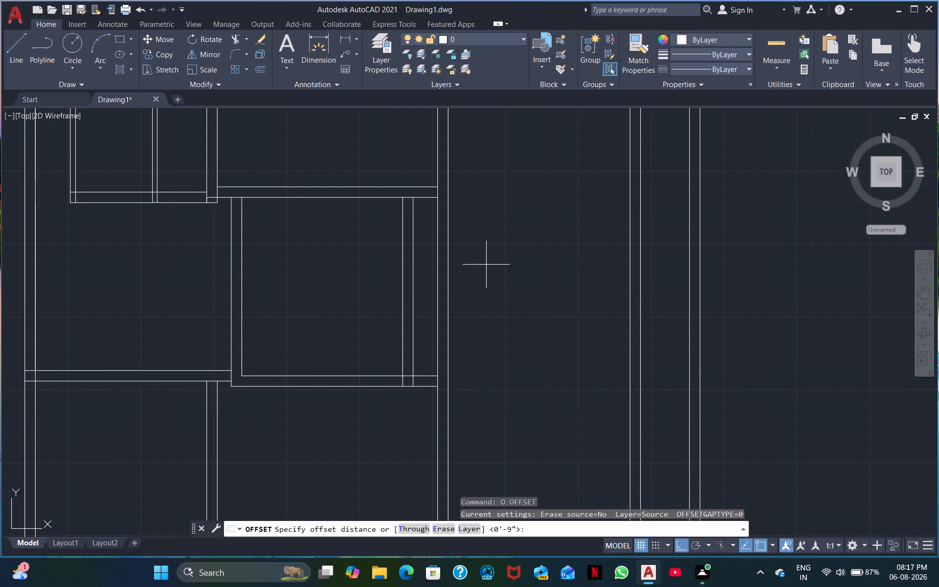
{"action": "type", "text": "13"}
{"action": "key", "text": "apostrophe"}
{"action": "key", "text": "space"}
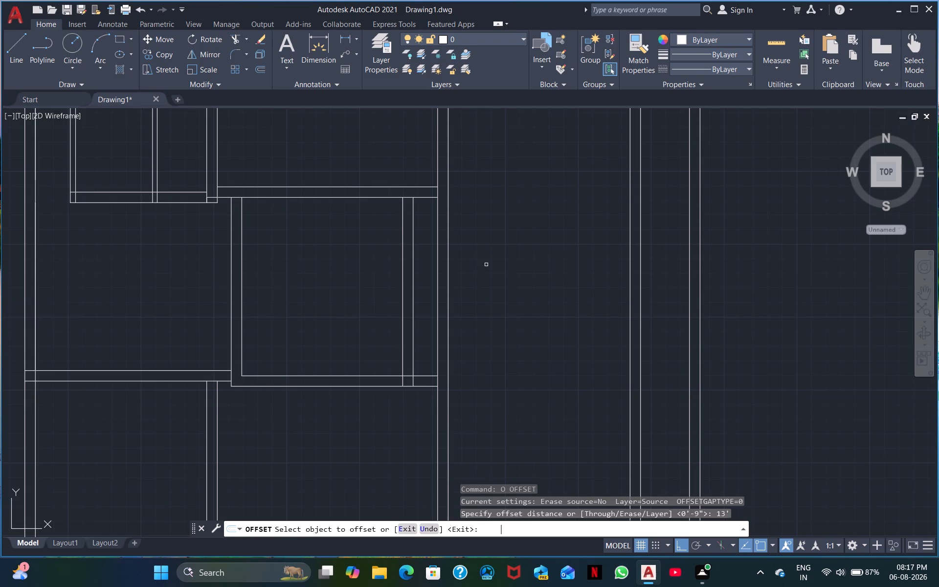
{"action": "left_click", "coordinate": [412, 314]}
{"action": "left_click", "coordinate": [478, 315]}
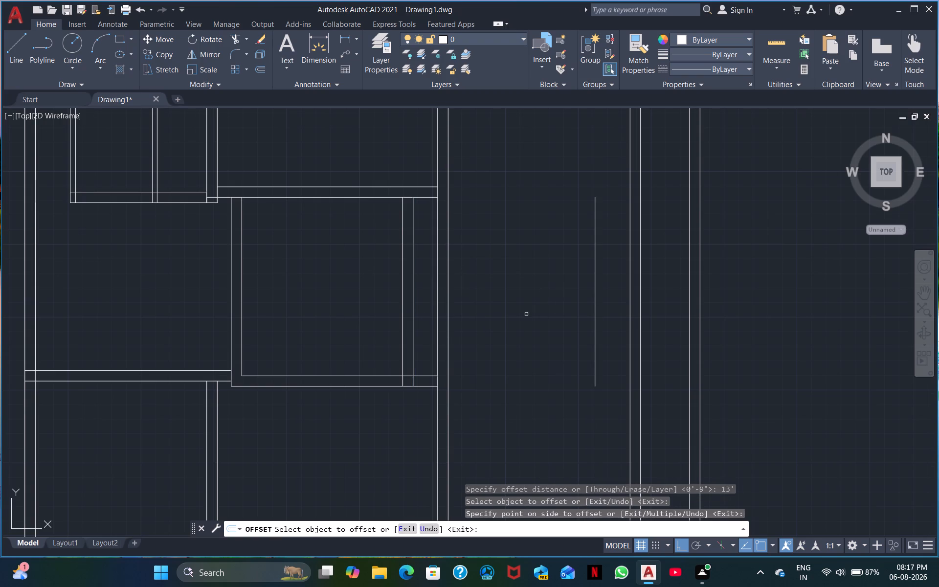
{"action": "middle_click_drag", "start_coordinate": [519, 332], "coordinate": [503, 357]}
{"action": "scroll", "coordinate": [496, 370], "scroll_direction": "down", "scroll_amount": 2}
{"action": "scroll", "coordinate": [491, 387], "scroll_direction": "up", "scroll_amount": 1}
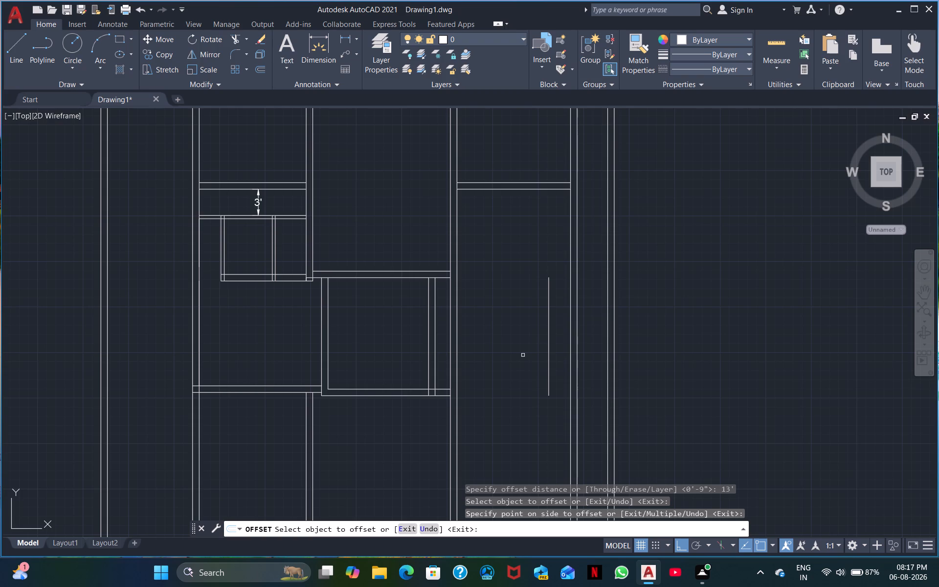
{"action": "key", "text": "space"}
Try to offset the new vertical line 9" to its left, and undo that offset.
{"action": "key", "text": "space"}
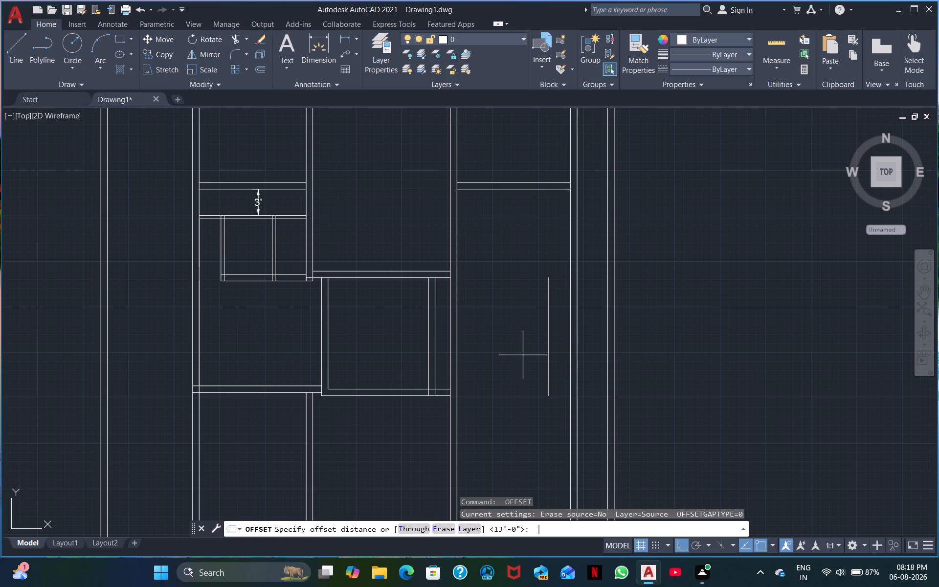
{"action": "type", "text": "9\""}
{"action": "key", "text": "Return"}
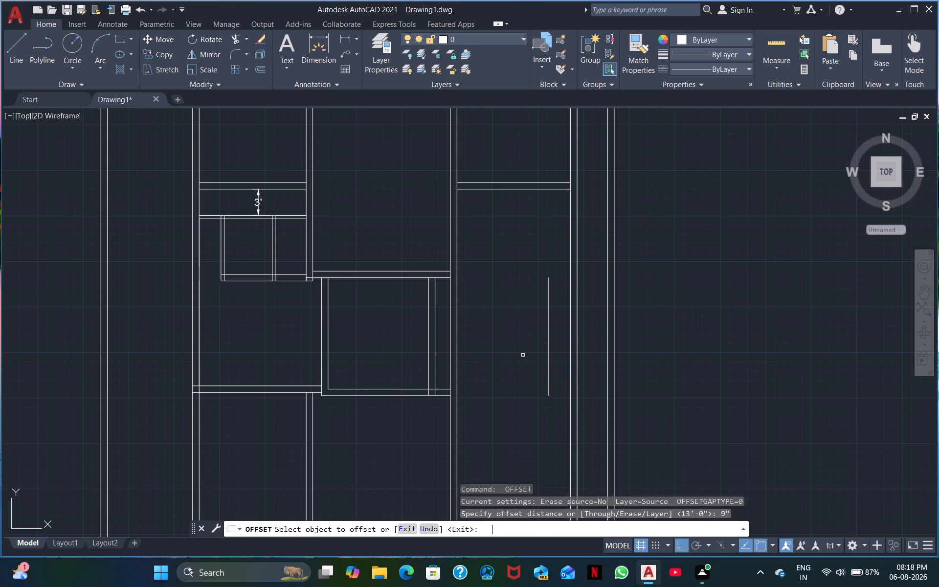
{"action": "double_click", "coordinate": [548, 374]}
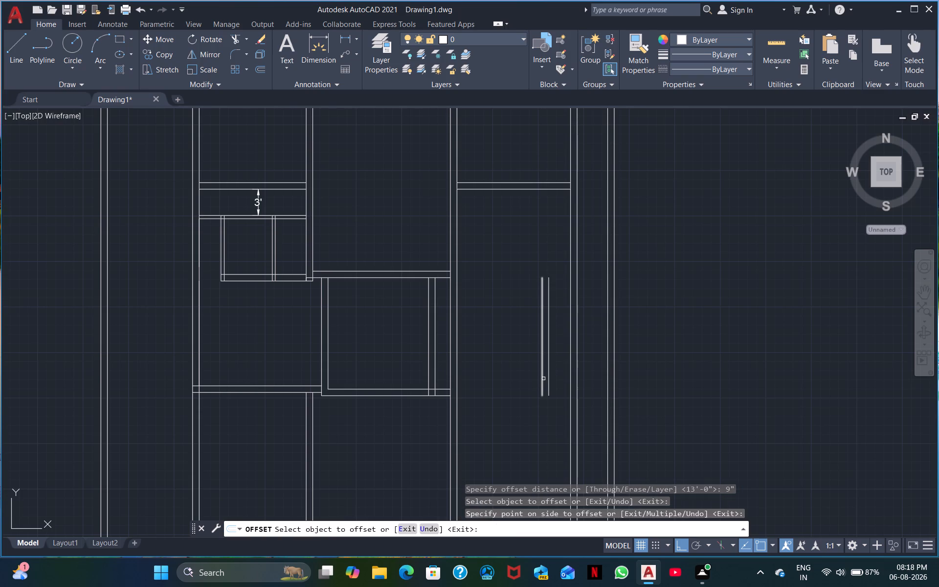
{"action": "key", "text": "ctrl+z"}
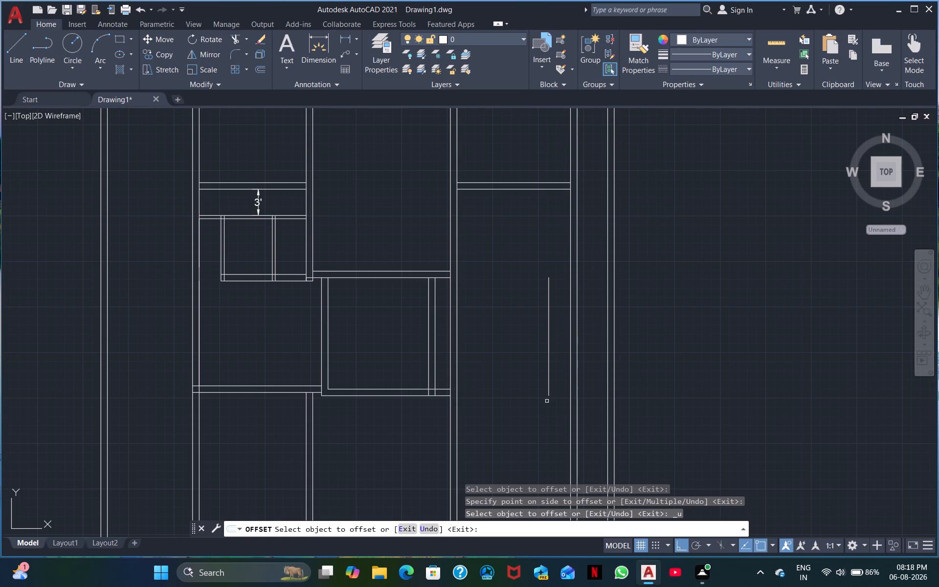
Offset the new vertical line 9" to its right to give the wall its thickness.
{"action": "key", "text": "space"}
{"action": "key", "text": "space"}
{"action": "key", "text": "space"}
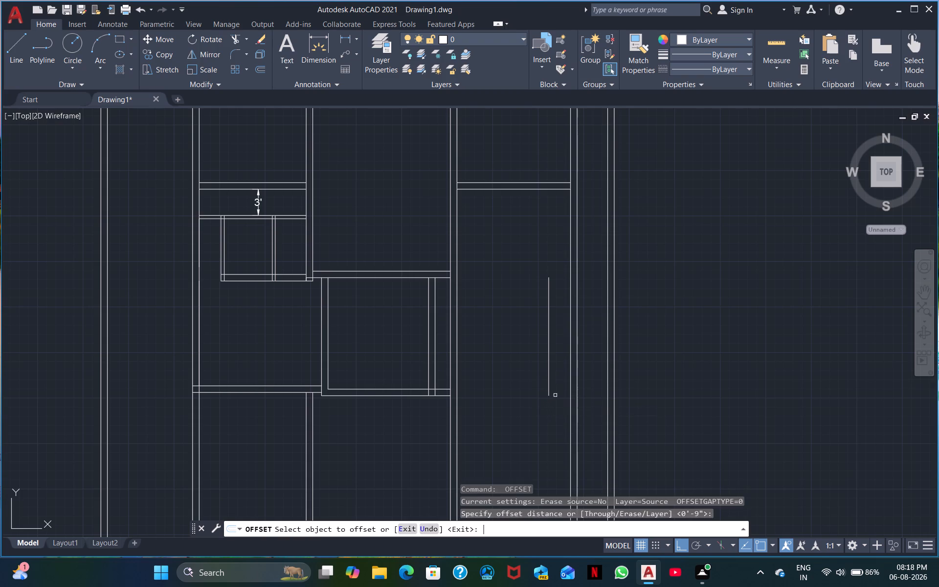
{"action": "left_click", "coordinate": [549, 382]}
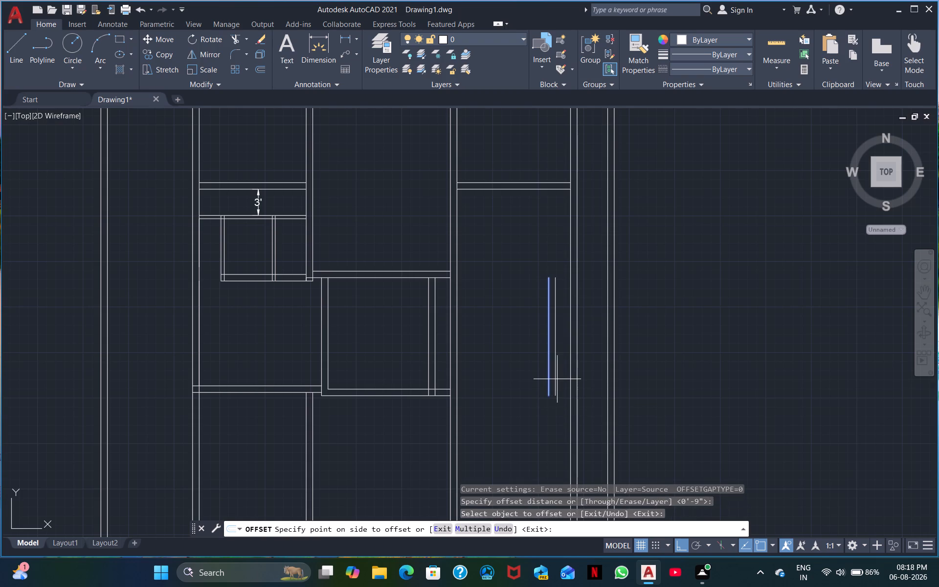
{"action": "left_click", "coordinate": [557, 379]}
{"action": "key", "text": "Escape"}
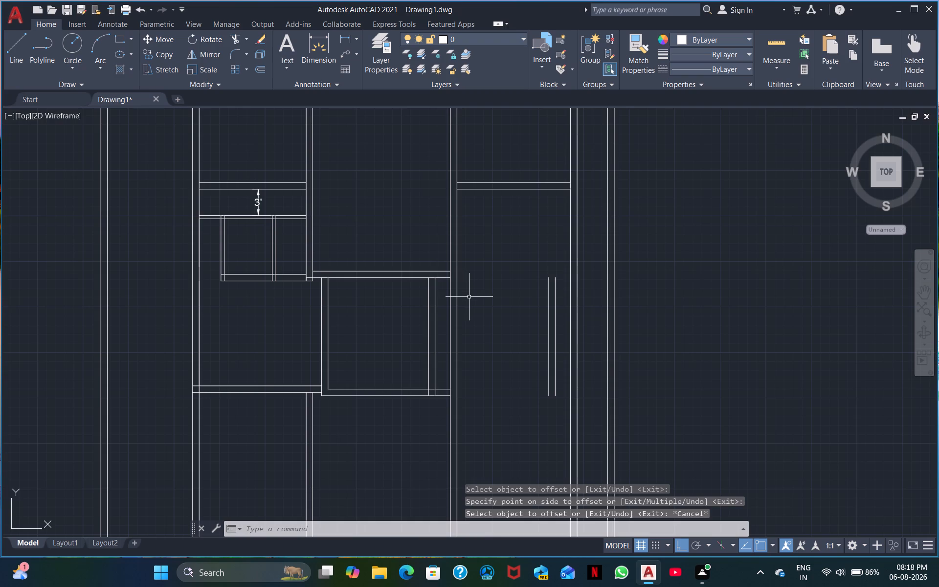
Extend both lines of the room's upper horizontal wall rightward to the outer line of the building's right wall.
{"action": "key", "text": "e"}
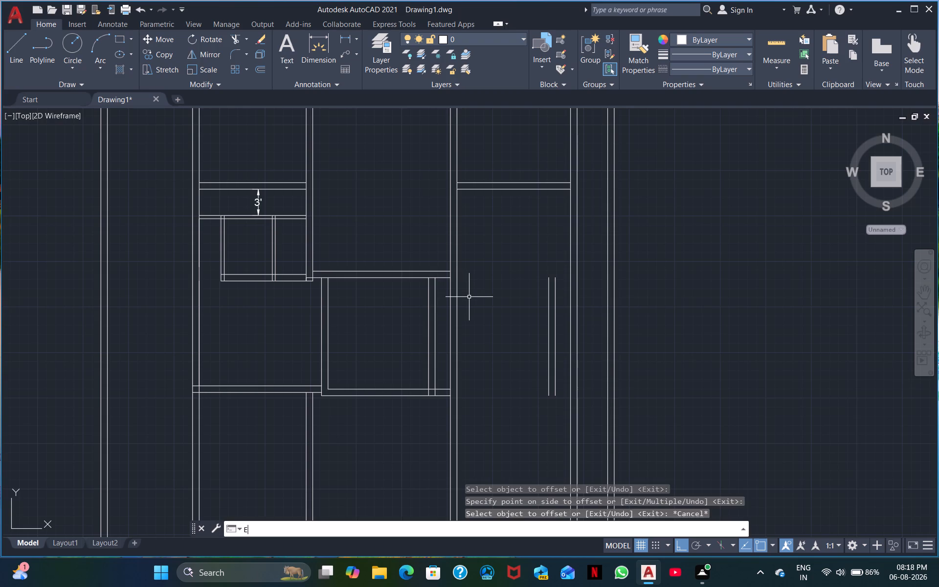
{"action": "key", "text": "x"}
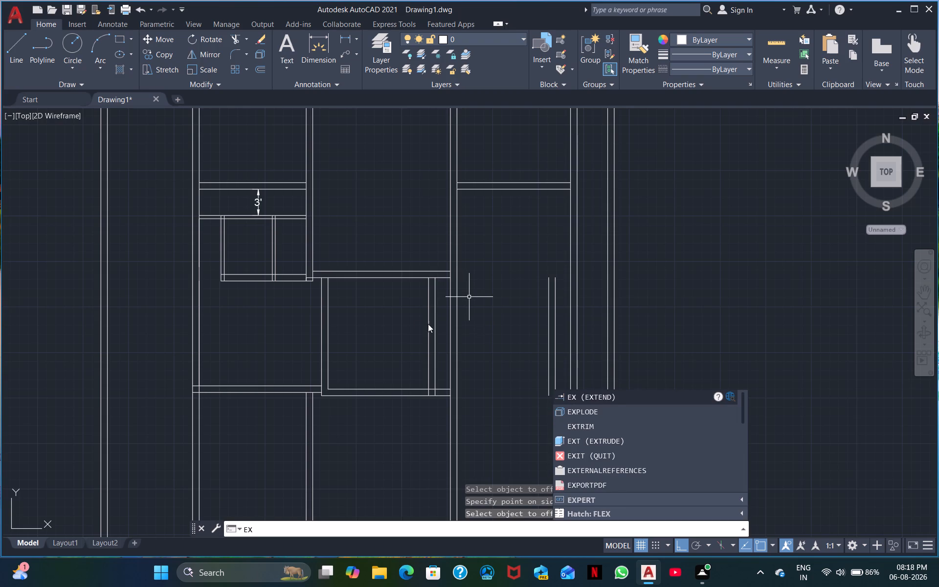
{"action": "left_click", "coordinate": [583, 402]}
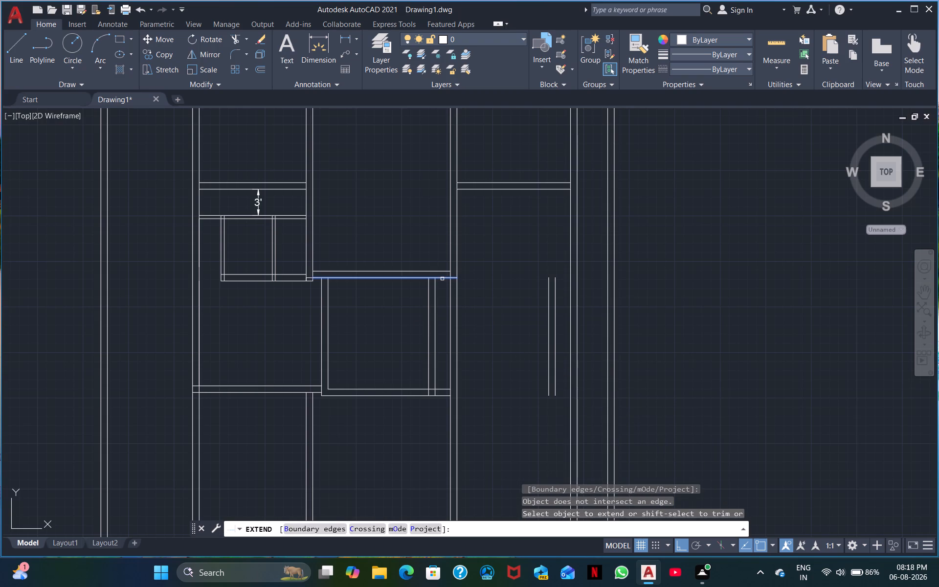
{"action": "left_click", "coordinate": [442, 278]}
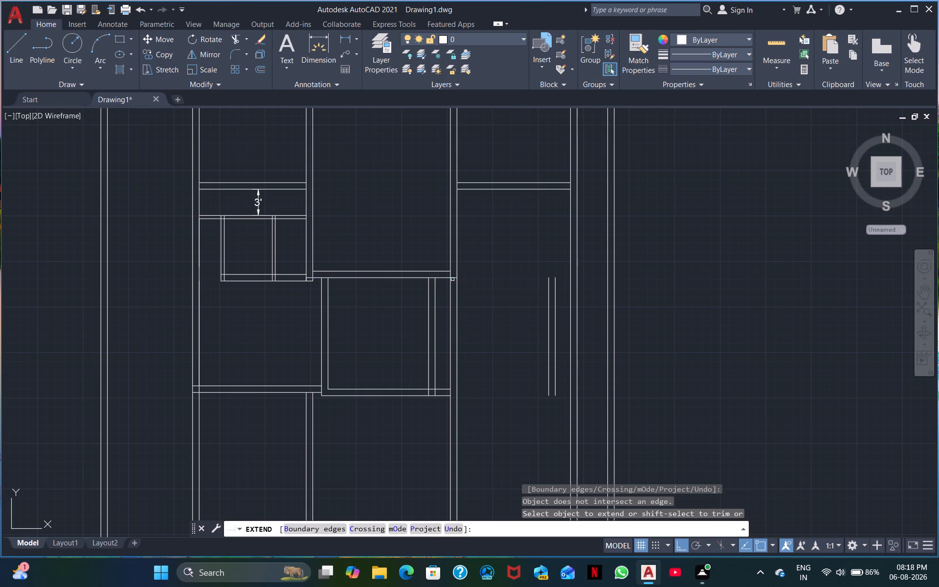
{"action": "left_click", "coordinate": [452, 278]}
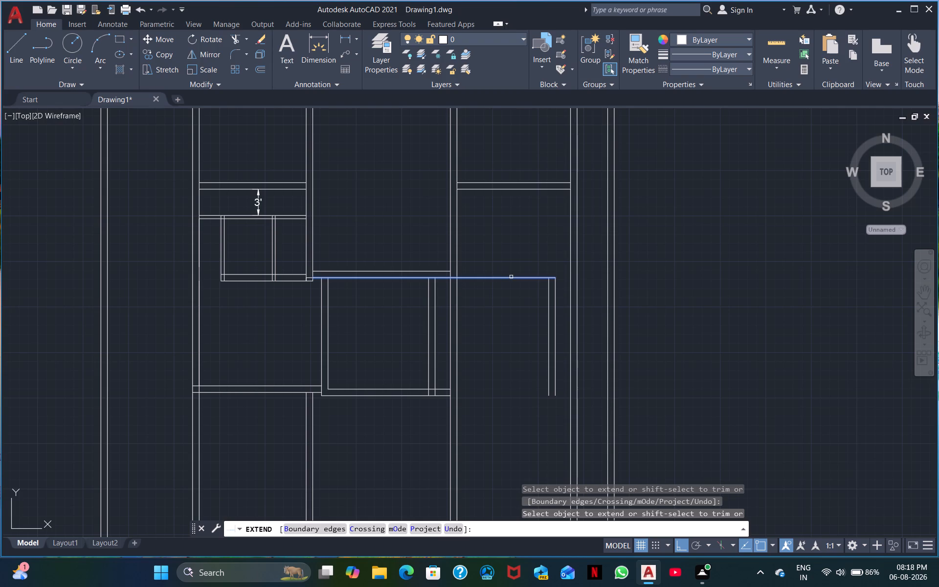
{"action": "left_click", "coordinate": [513, 277]}
{"action": "left_click", "coordinate": [521, 277]}
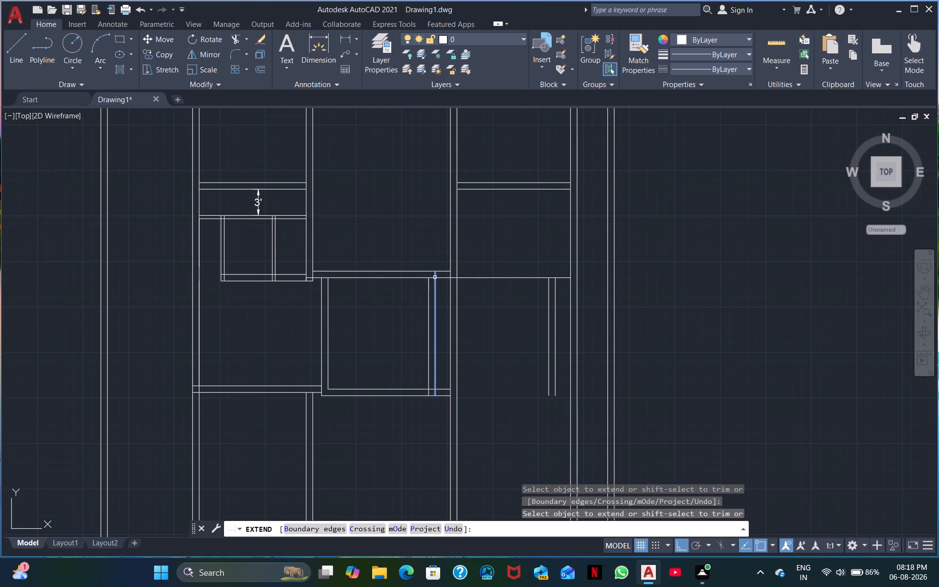
{"action": "left_click", "coordinate": [443, 271]}
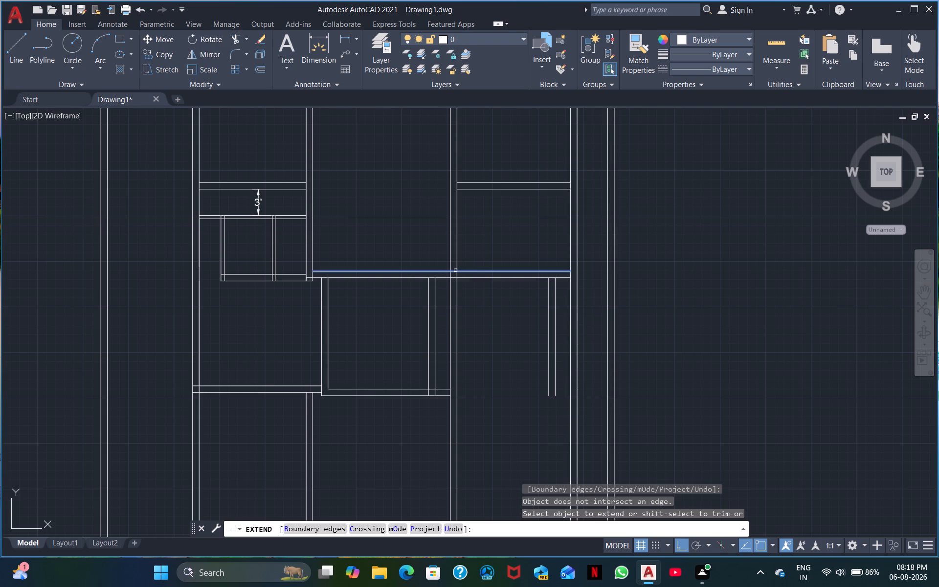
{"action": "left_click", "coordinate": [455, 271]}
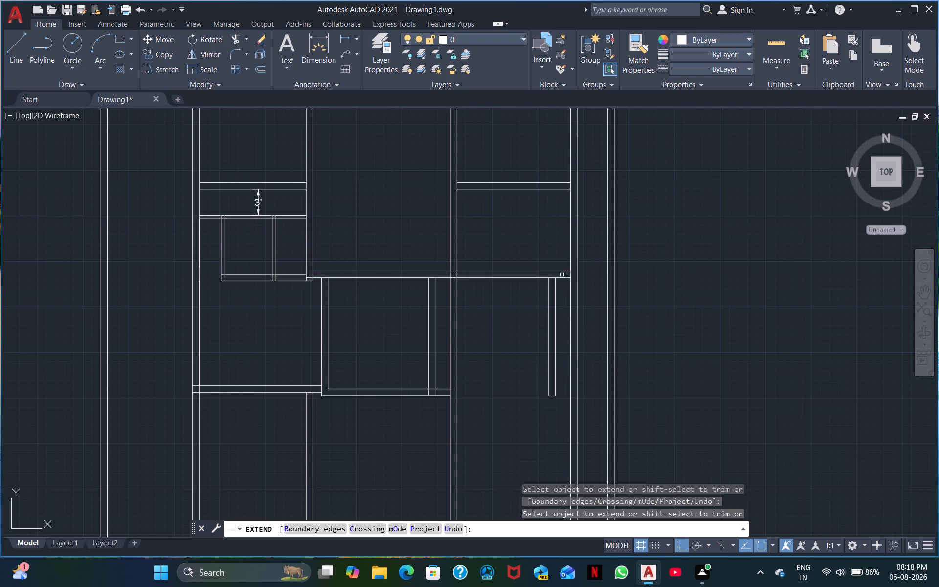
{"action": "left_click", "coordinate": [564, 279]}
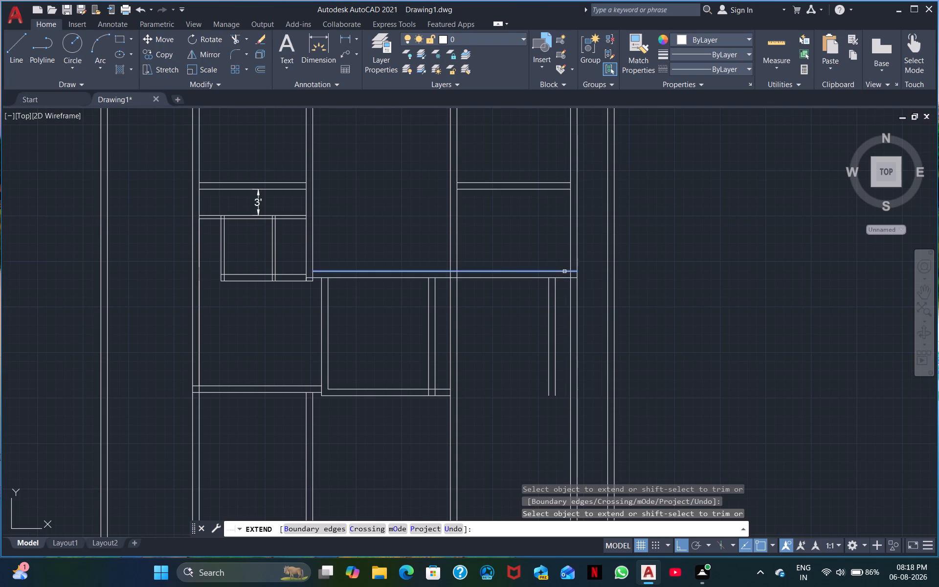
{"action": "left_click", "coordinate": [564, 271]}
{"action": "key", "text": "Escape"}
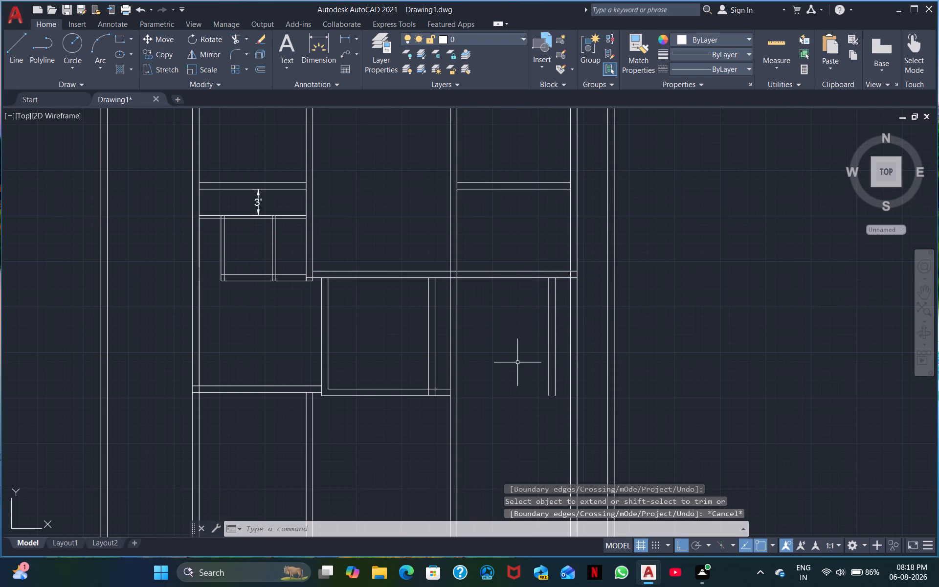
Measure the vertical gap between the right-hand room's upper wall and the extended wall with a temporary linear dimension, and delete the dimension.
{"action": "scroll", "coordinate": [517, 362], "scroll_direction": "up", "scroll_amount": 1}
{"action": "scroll", "coordinate": [517, 362], "scroll_direction": "down", "scroll_amount": 1}
{"action": "middle_click_drag", "start_coordinate": [503, 360], "coordinate": [502, 397]}
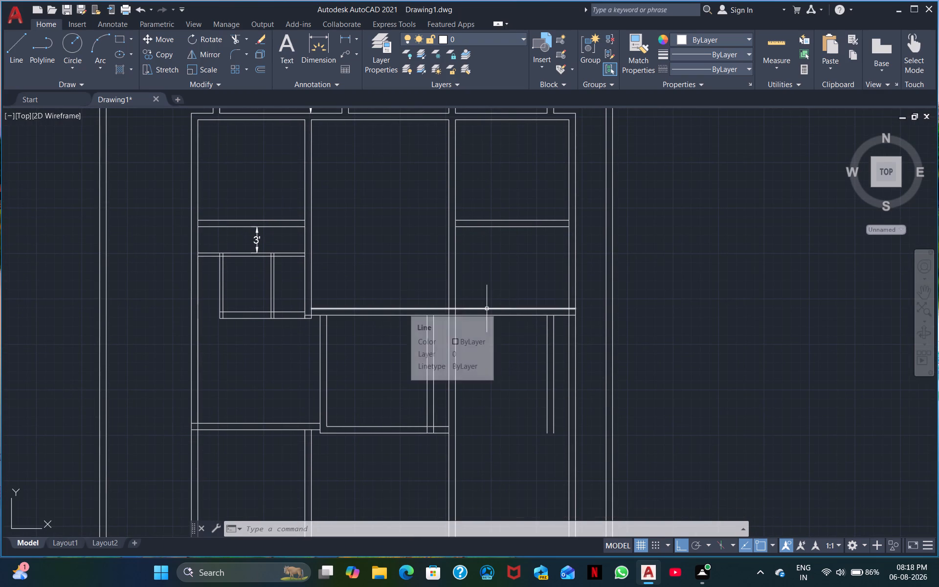
{"action": "middle_click_drag", "start_coordinate": [487, 309], "coordinate": [482, 336]}
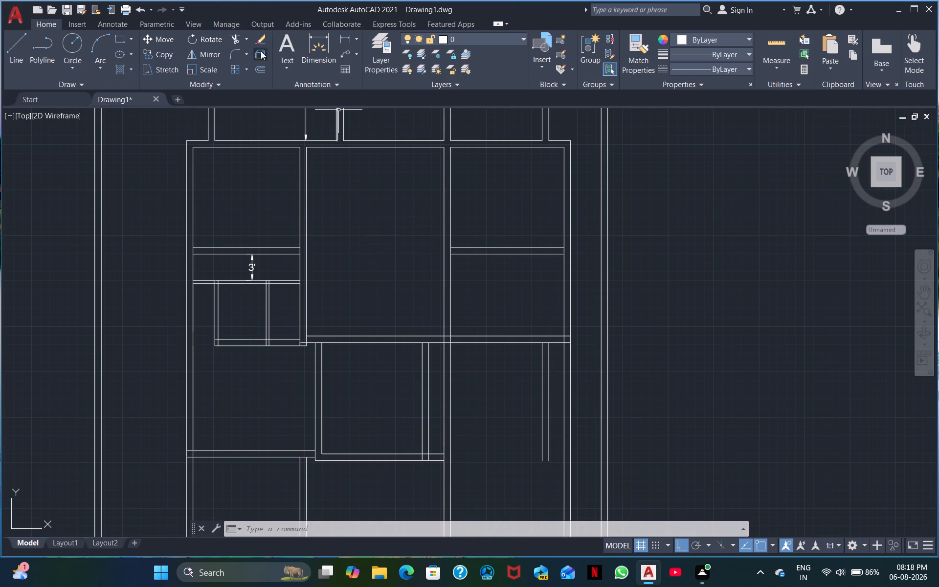
{"action": "left_click", "coordinate": [343, 33]}
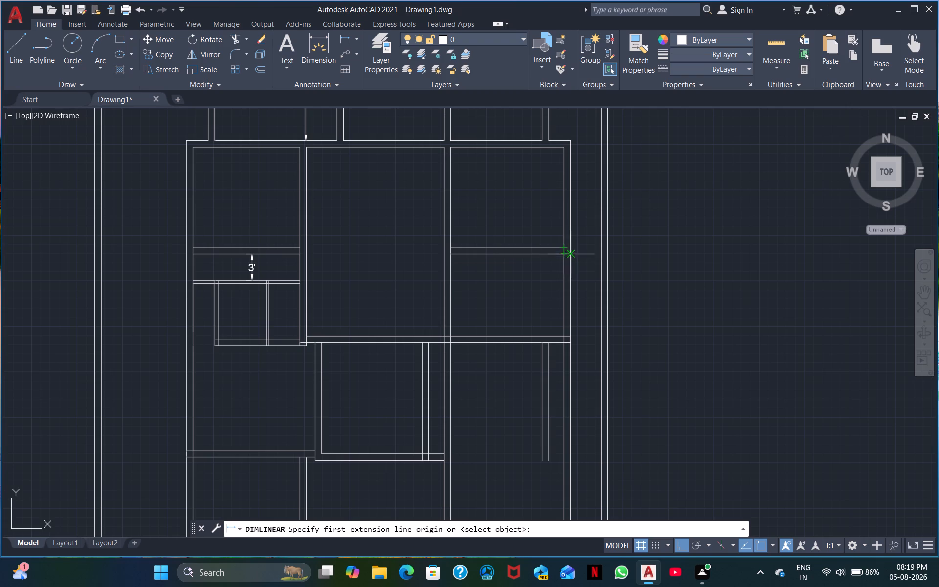
{"action": "left_click", "coordinate": [563, 254]}
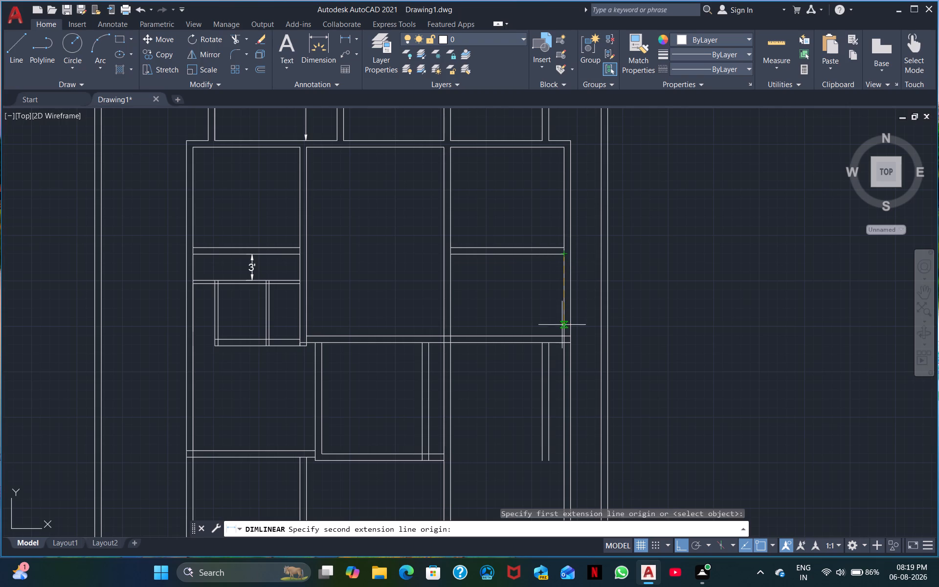
{"action": "left_click", "coordinate": [564, 335]}
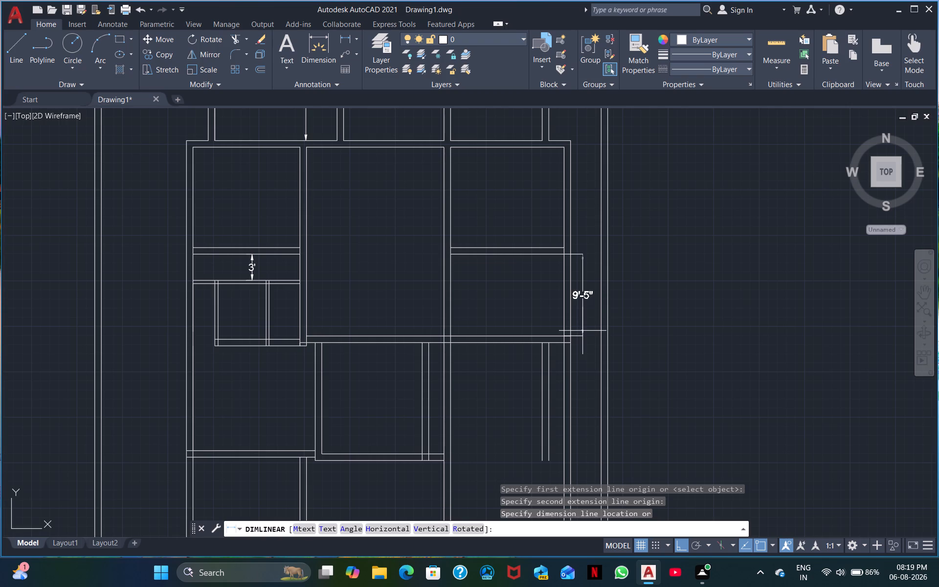
{"action": "left_click", "coordinate": [582, 331]}
{"action": "left_click_drag", "start_coordinate": [586, 344], "coordinate": [586, 339]}
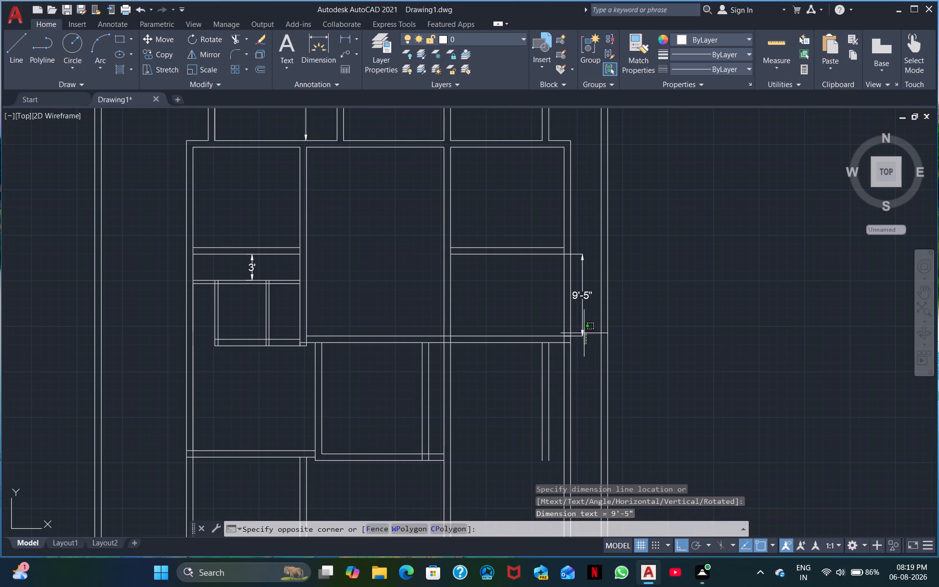
{"action": "left_click", "coordinate": [579, 317]}
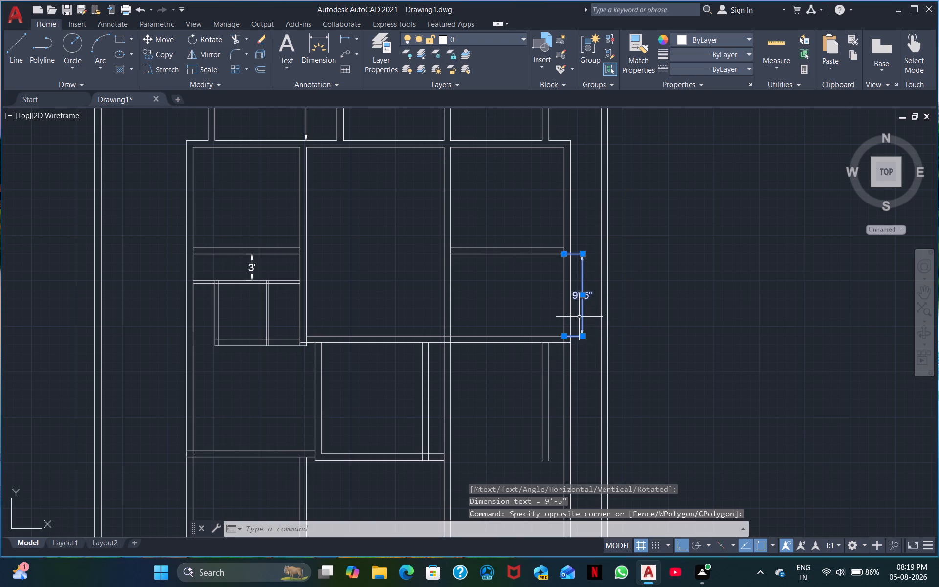
{"action": "key", "text": "BackSpace"}
{"action": "key", "text": "Delete"}
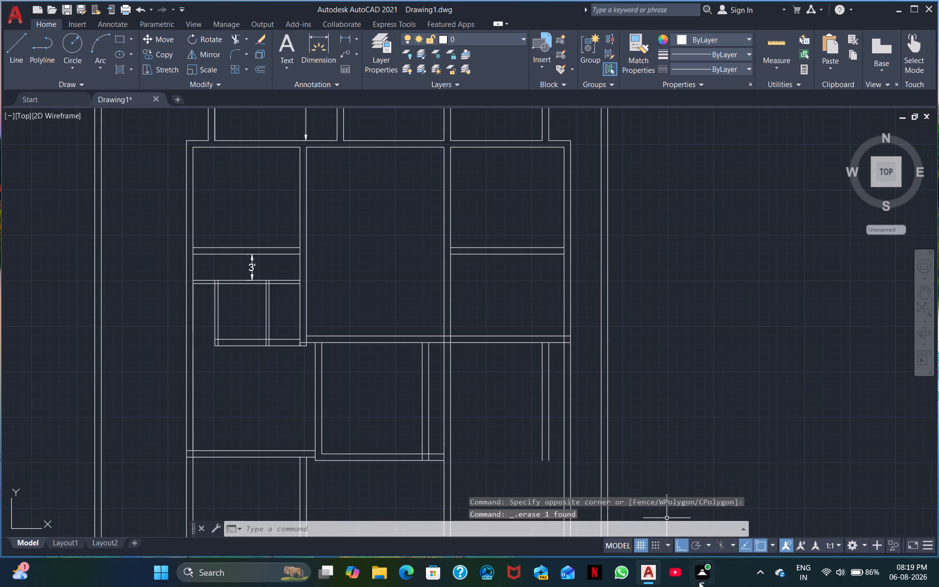
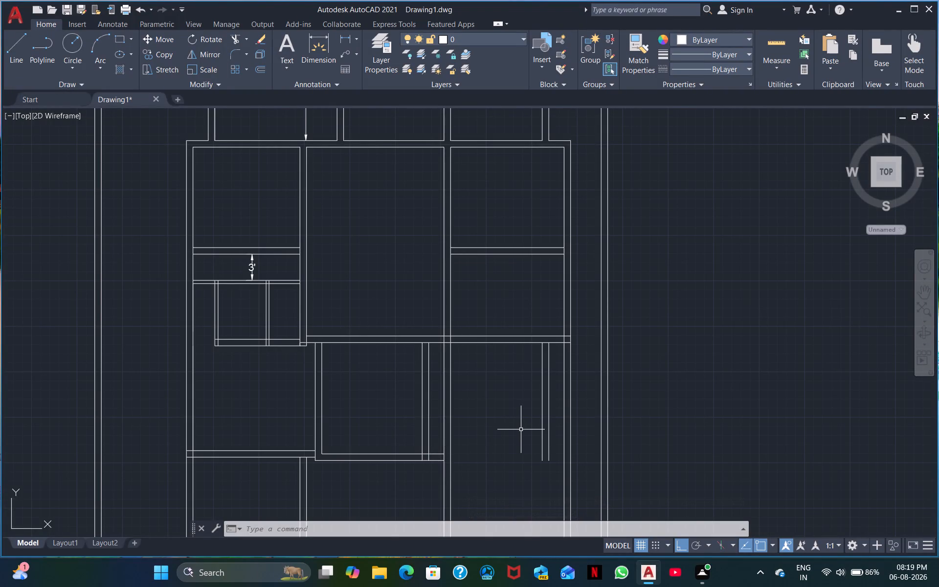
Offset the lower line of the extended horizontal wall 12' downward to set the right-hand room's depth.
{"action": "type", "text": "O"}
{"action": "key", "text": "space"}
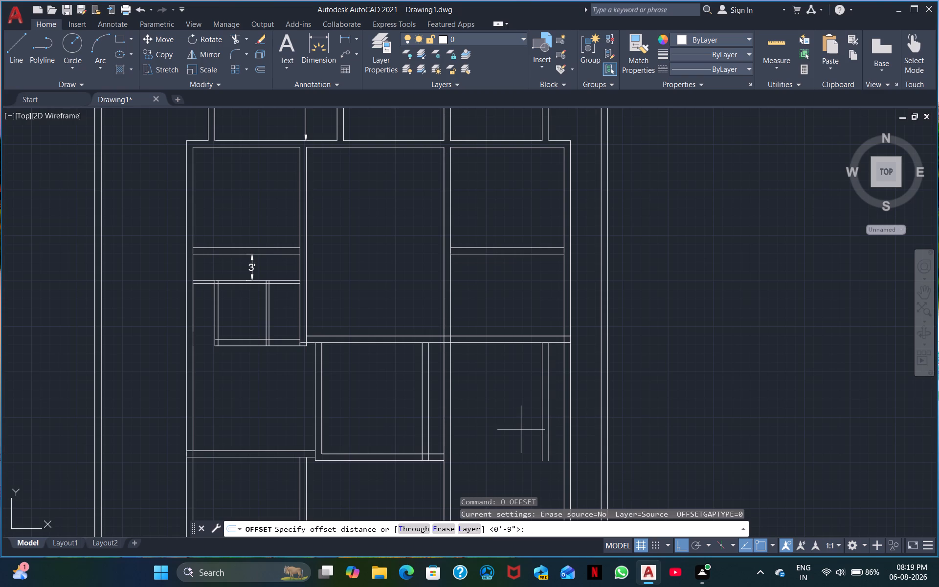
{"action": "type", "text": "12'"}
{"action": "key", "text": "Return"}
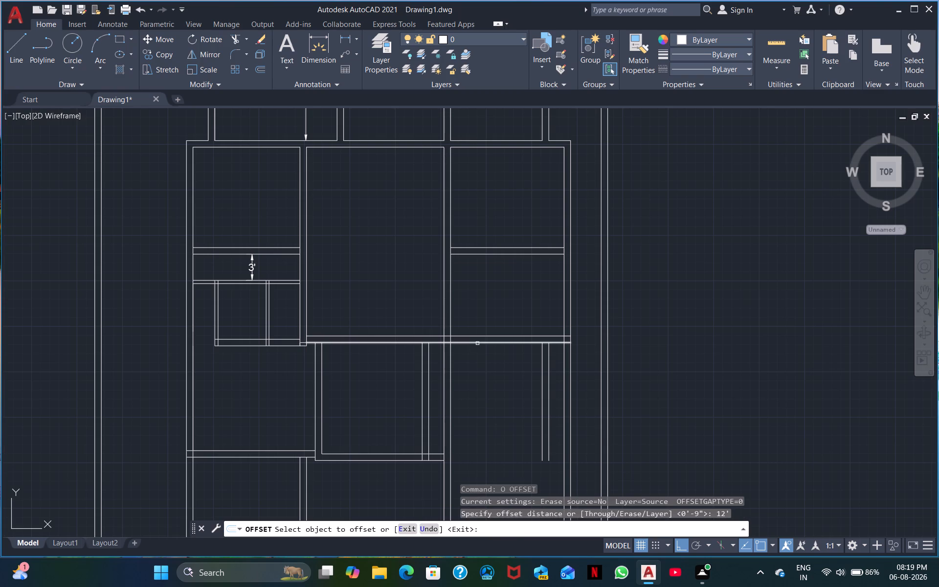
{"action": "left_click", "coordinate": [477, 343]}
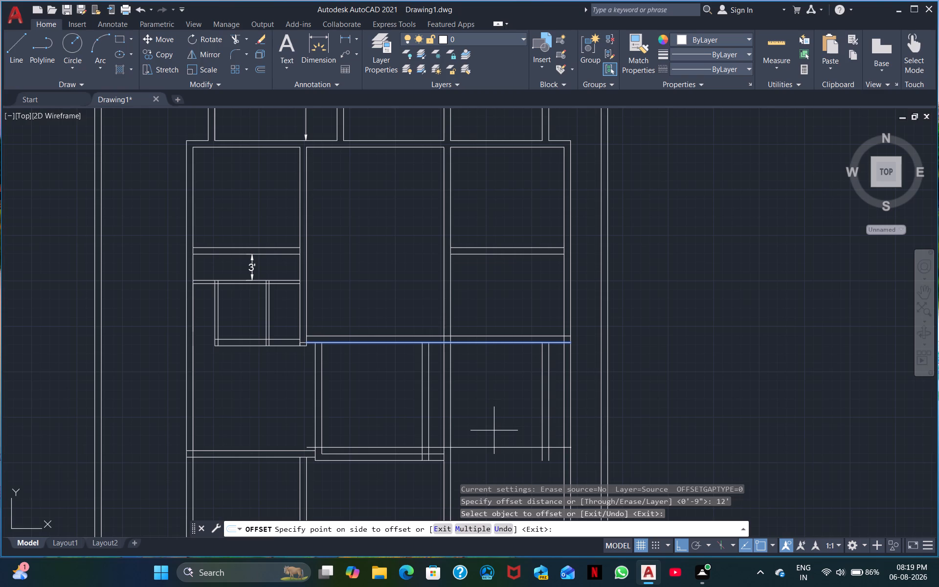
{"action": "left_click", "coordinate": [494, 430]}
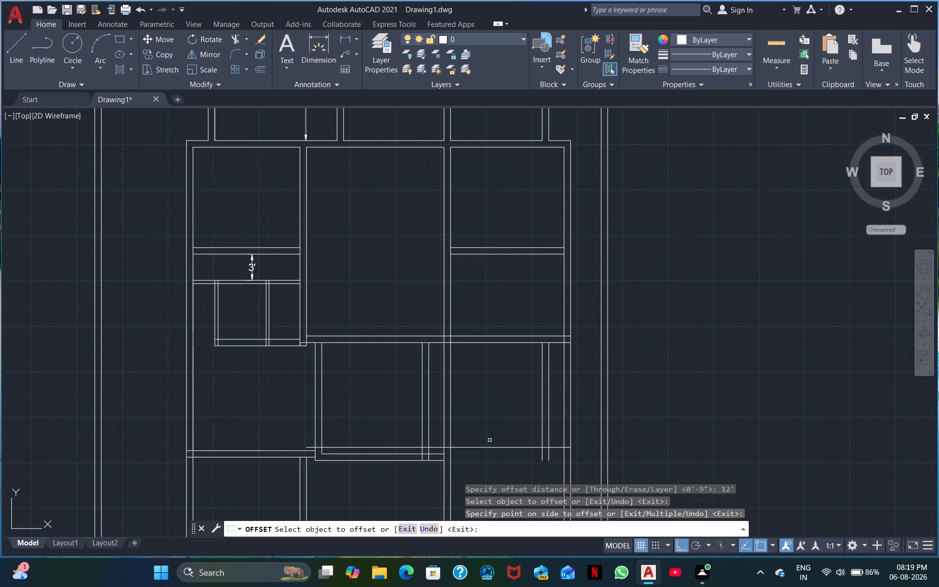
Offset the new horizontal line 9" downward to give the right-hand room's lower wall its thickness.
{"action": "key", "text": "space"}
{"action": "key", "text": "space"}
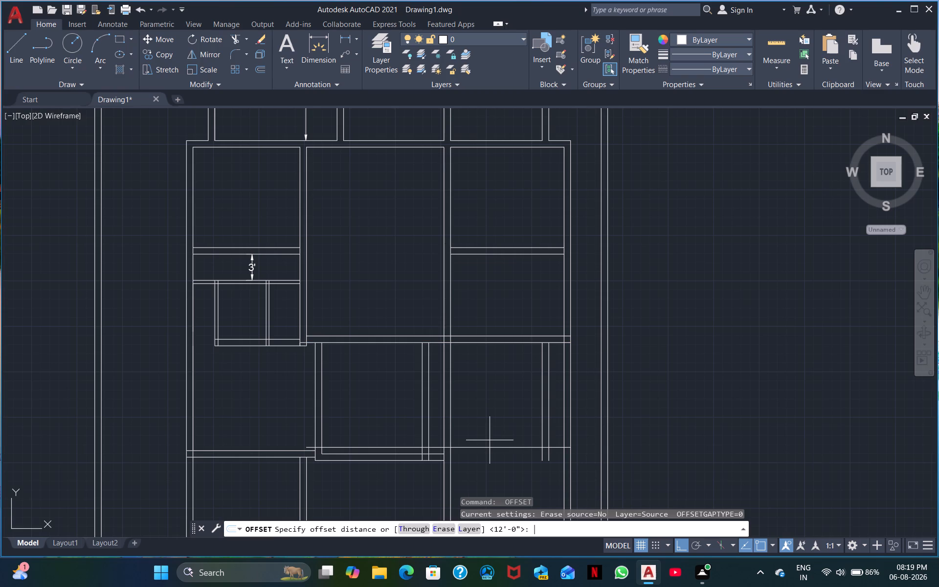
{"action": "type", "text": "9\""}
{"action": "key", "text": "Return"}
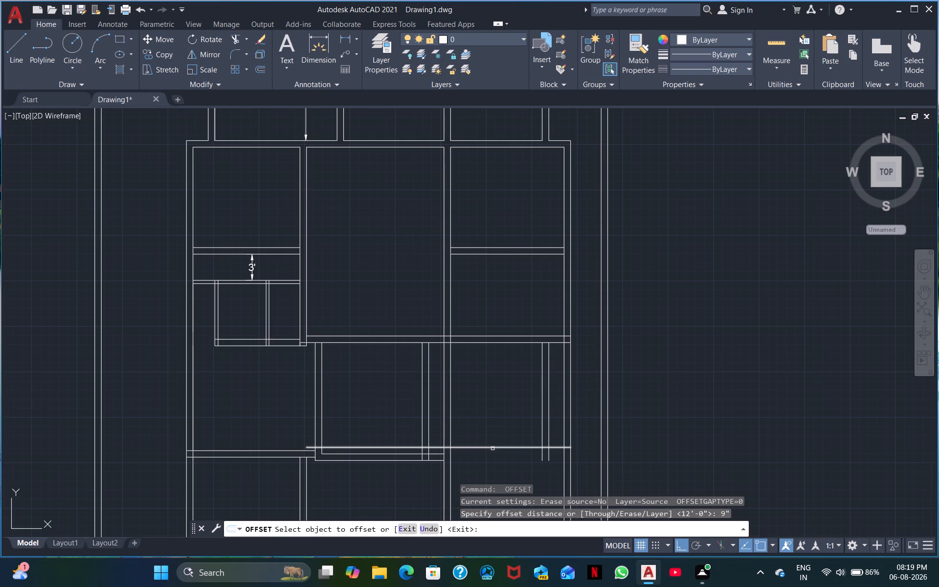
{"action": "left_click", "coordinate": [492, 448]}
{"action": "left_click", "coordinate": [492, 454]}
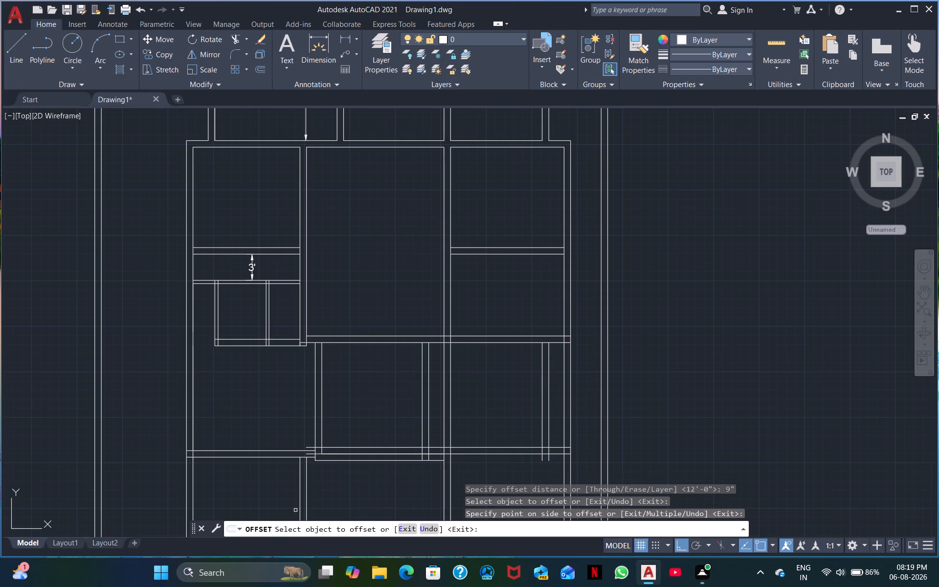
{"action": "key", "text": "Escape"}
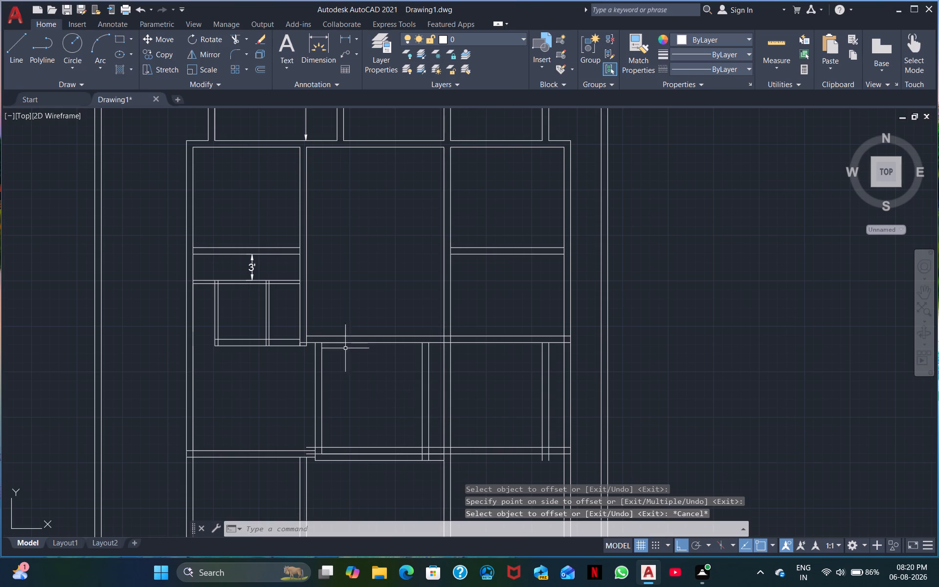
Trim the new lower wall lines where they run across the middle room, its side walls and the gap beside it.
{"action": "left_click", "coordinate": [232, 40]}
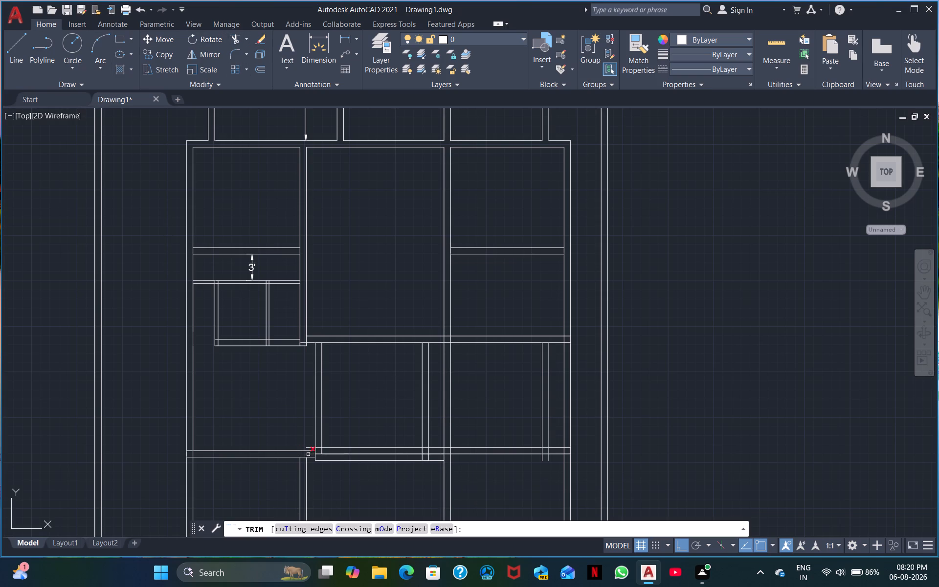
{"action": "left_click", "coordinate": [309, 454]}
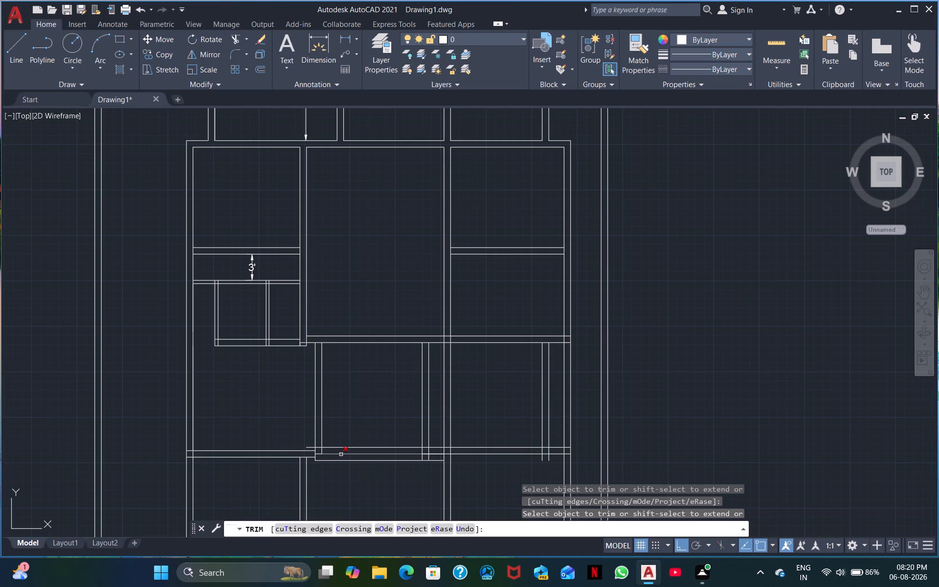
{"action": "left_click", "coordinate": [341, 454]}
{"action": "left_click", "coordinate": [351, 448]}
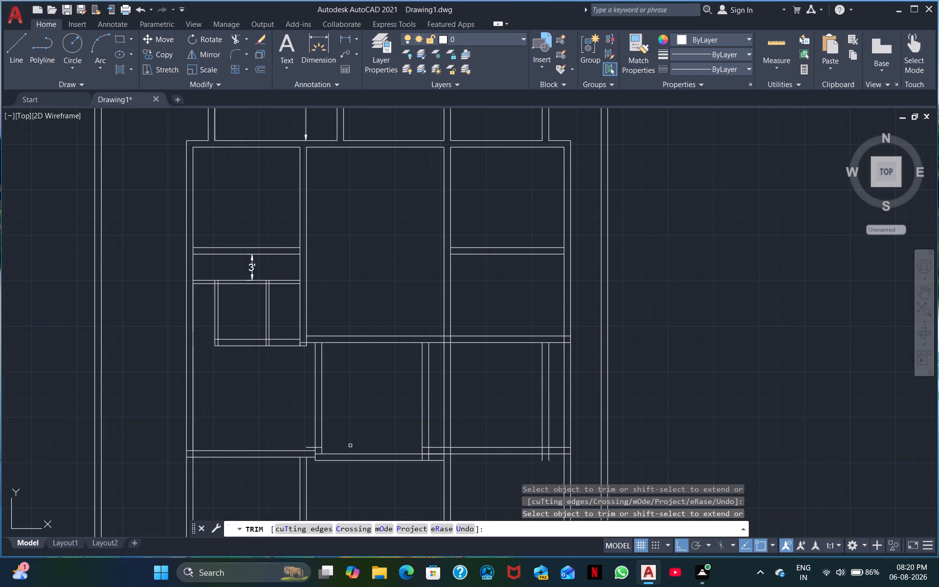
{"action": "left_click", "coordinate": [311, 448]}
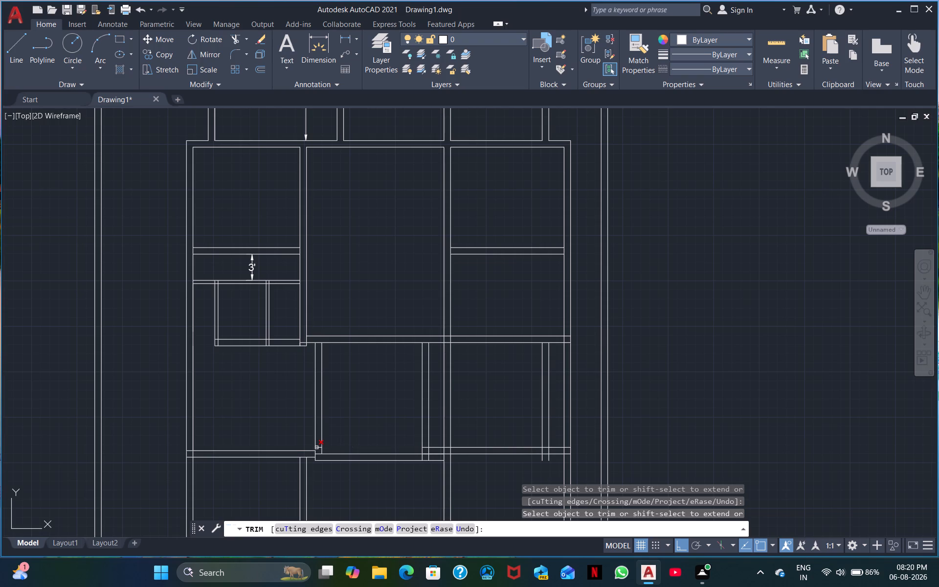
{"action": "left_click", "coordinate": [318, 448]}
{"action": "left_click", "coordinate": [425, 448]}
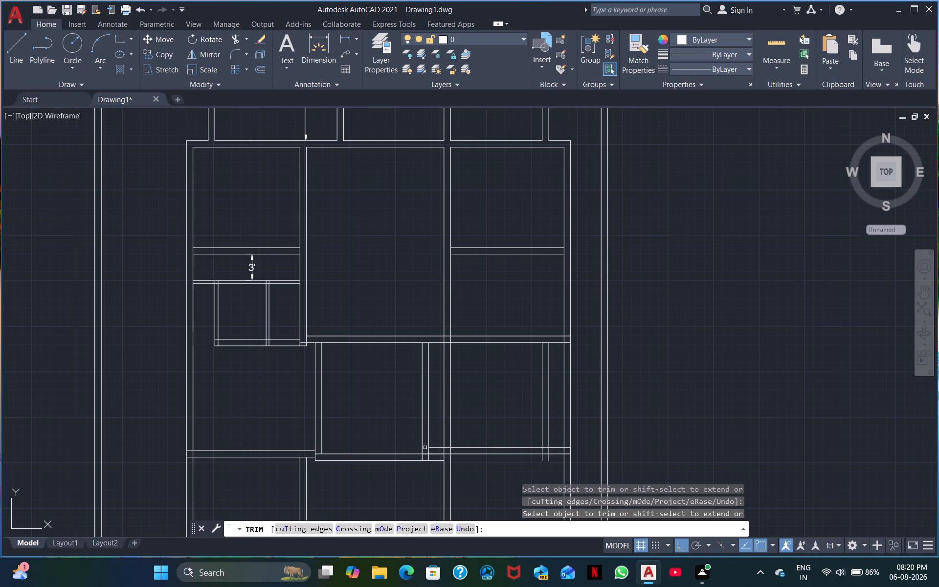
{"action": "left_click", "coordinate": [435, 449]}
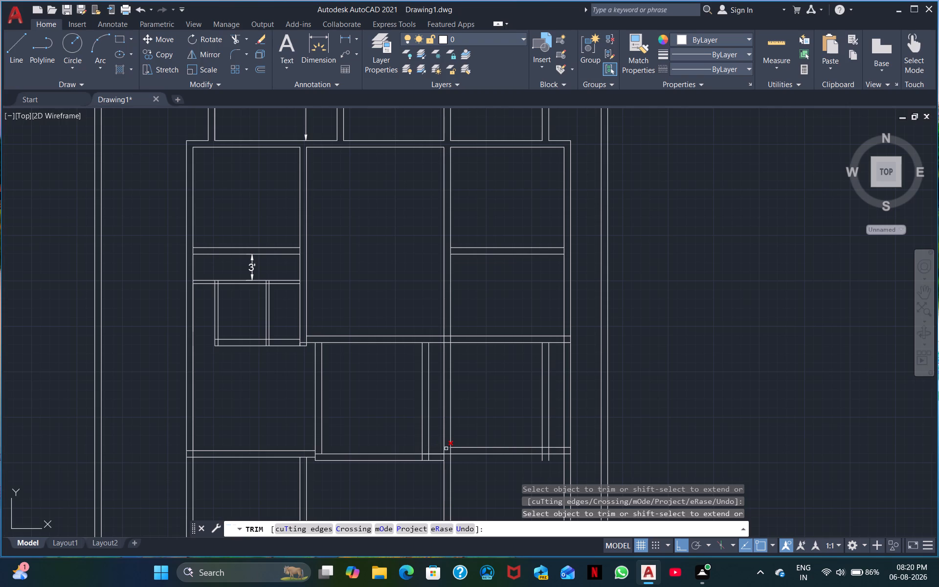
{"action": "left_click", "coordinate": [447, 449]}
Trim the overshooting and overlapping wall lines to form a clean lower-right corner on the middle room.
{"action": "left_click", "coordinate": [437, 460]}
{"action": "left_click", "coordinate": [422, 456]}
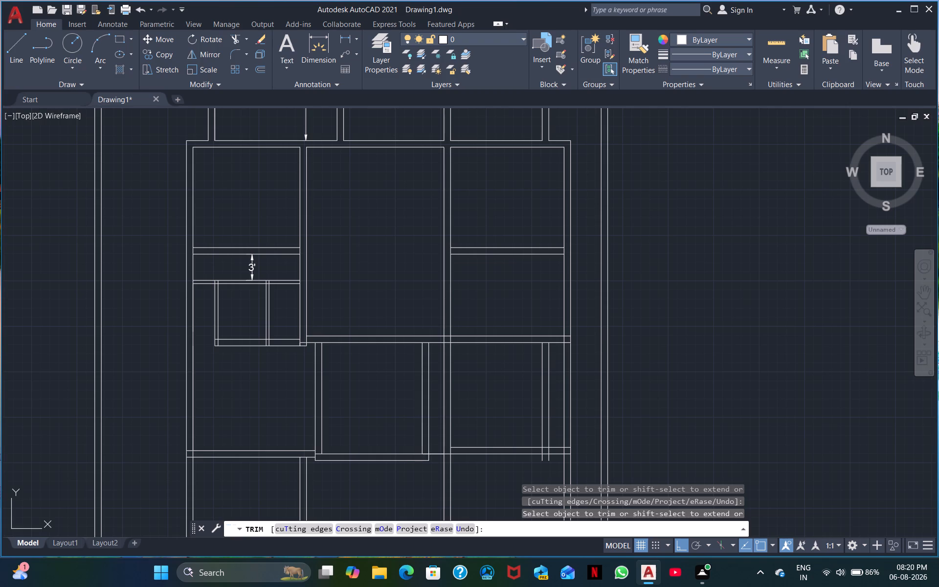
{"action": "left_click", "coordinate": [425, 454]}
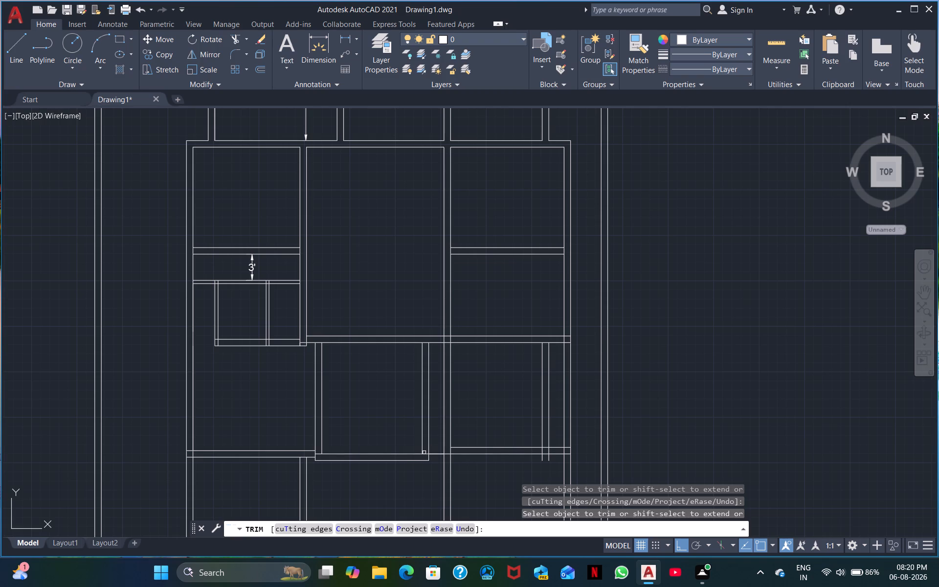
{"action": "left_click", "coordinate": [425, 453]}
Trim the leftover lower wall line between the middle room and the right-hand room, including inside the vertical wall between them.
{"action": "left_click_drag", "start_coordinate": [438, 445], "coordinate": [440, 458]}
{"action": "key", "text": "Escape"}
{"action": "key", "text": "Escape"}
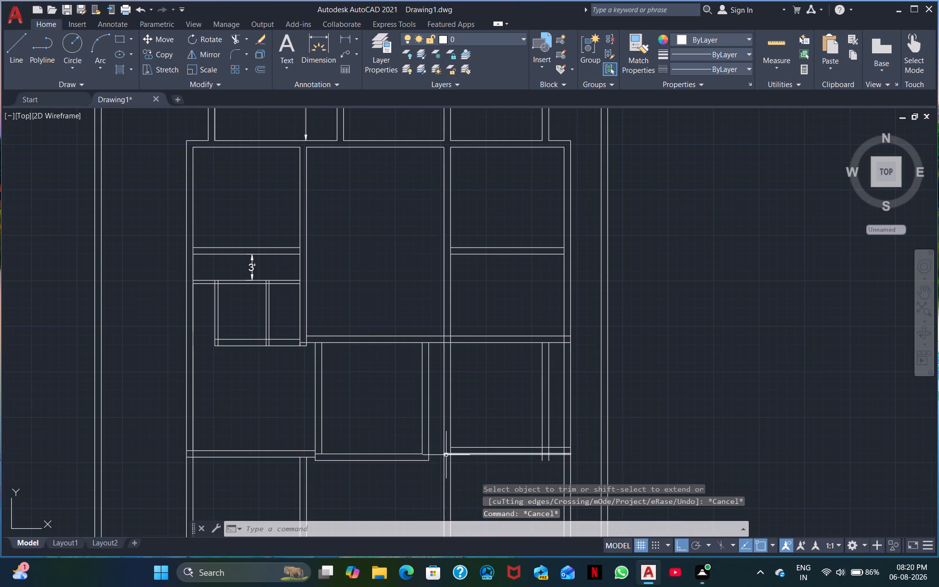
{"action": "key", "text": "Escape"}
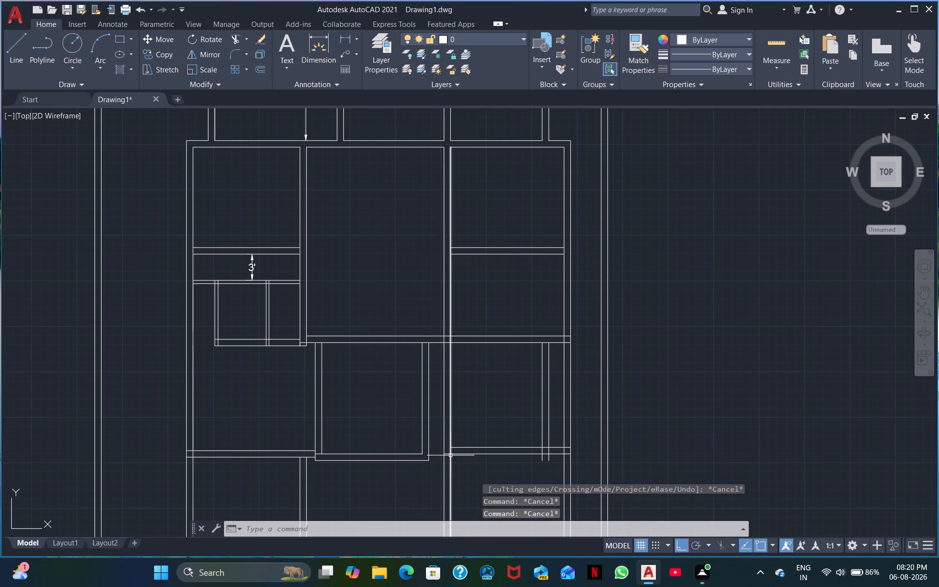
{"action": "key", "text": "space"}
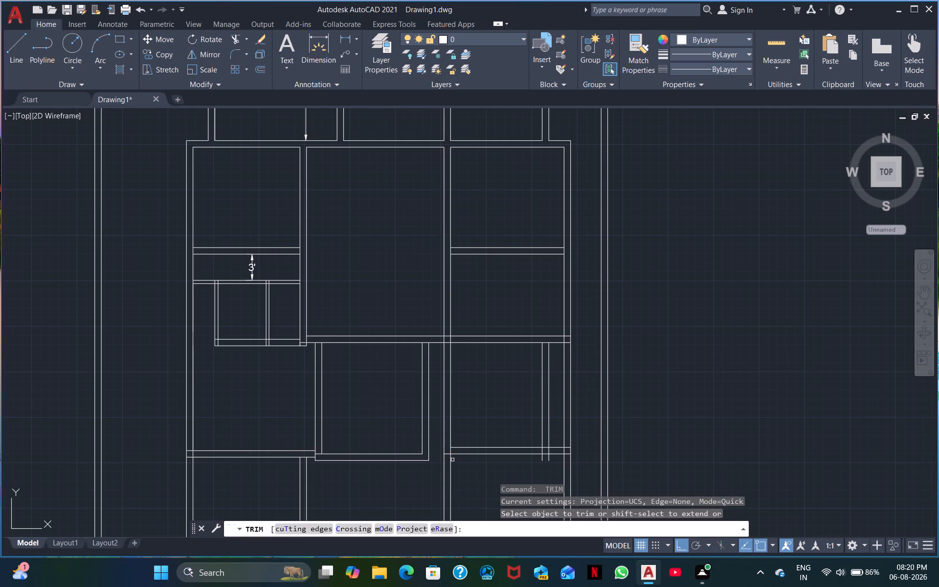
{"action": "scroll", "coordinate": [448, 452], "scroll_direction": "up", "scroll_amount": 2}
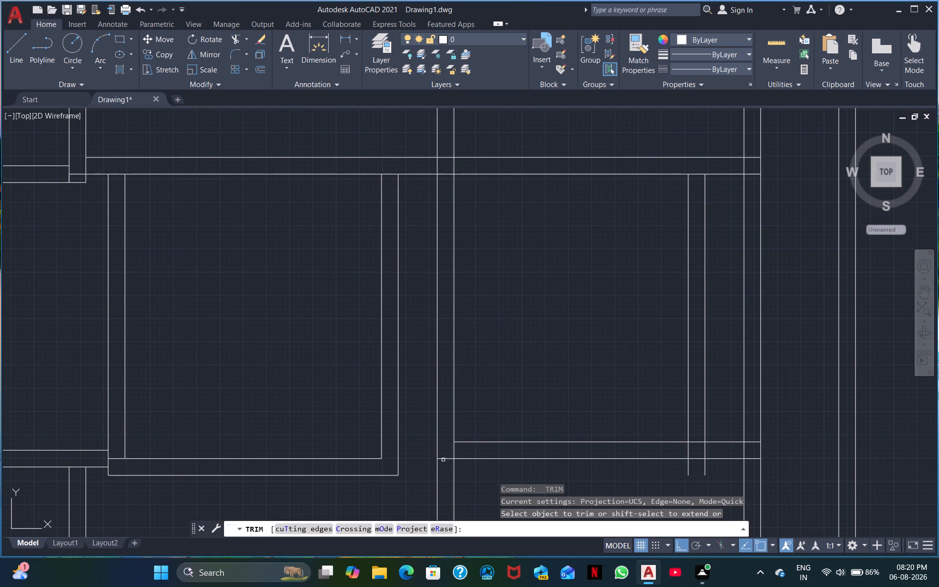
{"action": "left_click", "coordinate": [443, 459]}
Trim both lower wall lines beyond the right-hand room's right wall, including the pieces inside the building's outer wall.
{"action": "middle_click_drag", "start_coordinate": [577, 484], "coordinate": [469, 491]}
{"action": "middle_click_drag", "start_coordinate": [515, 477], "coordinate": [370, 480]}
{"action": "left_click_drag", "start_coordinate": [578, 409], "coordinate": [579, 471]}
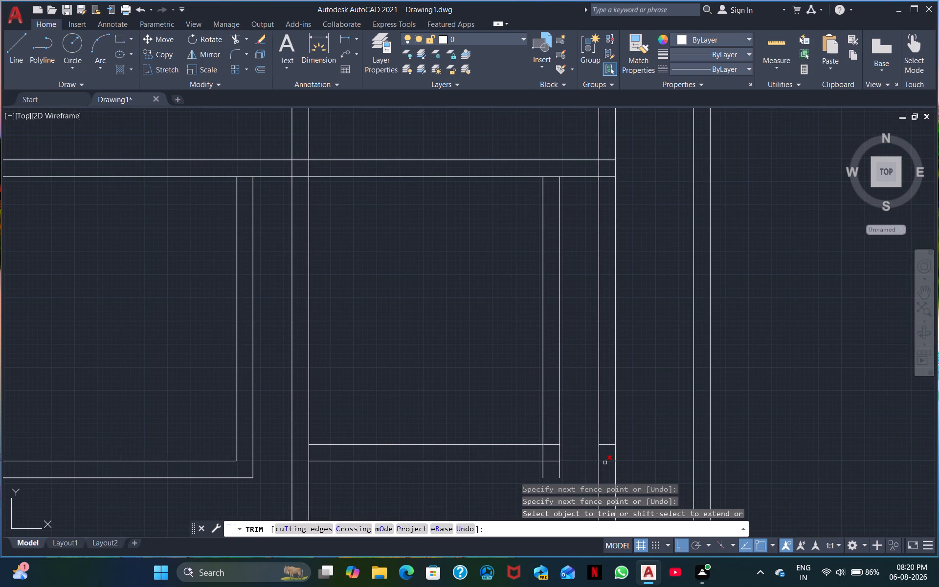
{"action": "left_click", "coordinate": [605, 462]}
{"action": "left_click", "coordinate": [607, 444]}
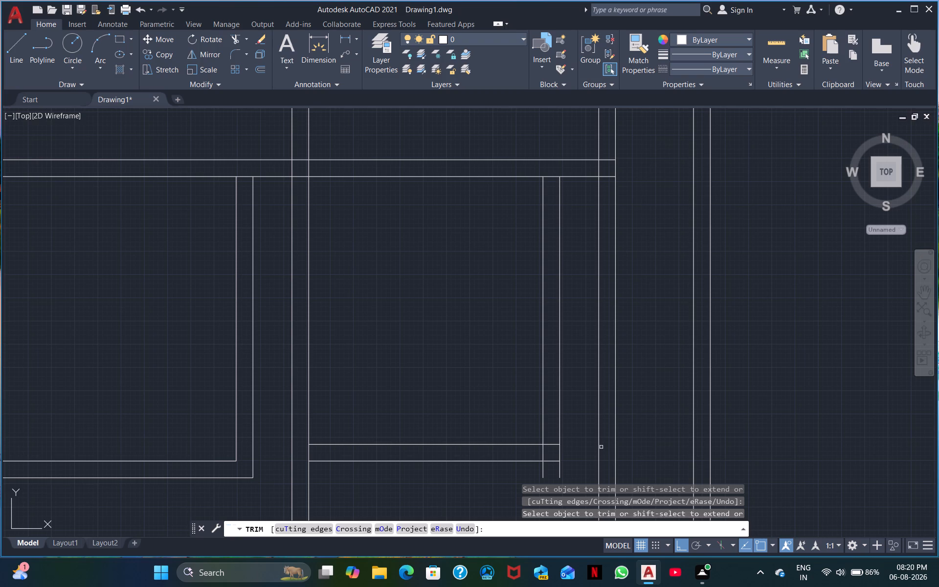
Trim the right-hand room's lower-right corner clean and open its lower wall into the vertical wall on the left.
{"action": "middle_click_drag", "start_coordinate": [440, 471], "coordinate": [440, 449]}
{"action": "scroll", "coordinate": [440, 465], "scroll_direction": "down", "scroll_amount": 2}
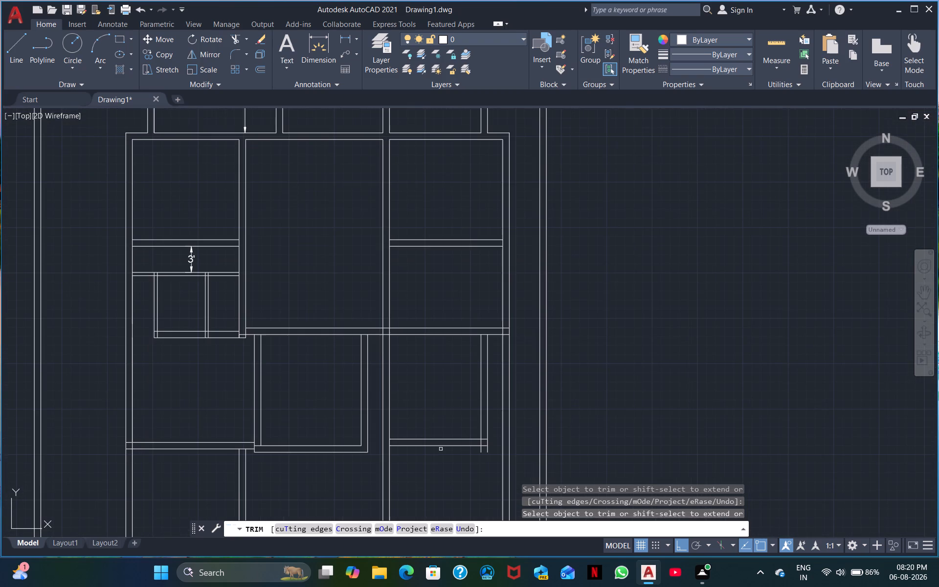
{"action": "middle_click_drag", "start_coordinate": [442, 481], "coordinate": [447, 452]}
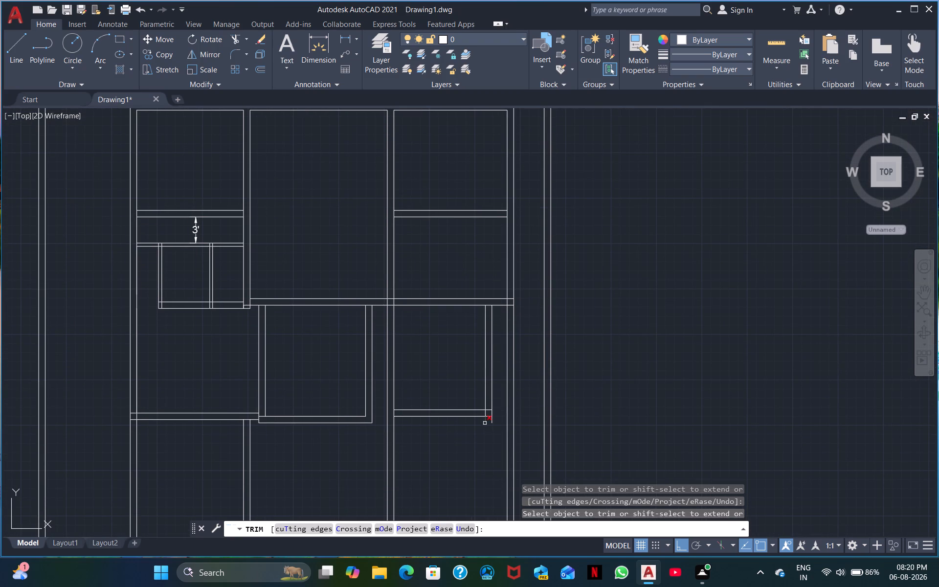
{"action": "left_click", "coordinate": [486, 423]}
{"action": "double_click", "coordinate": [492, 422]}
{"action": "double_click", "coordinate": [486, 412]}
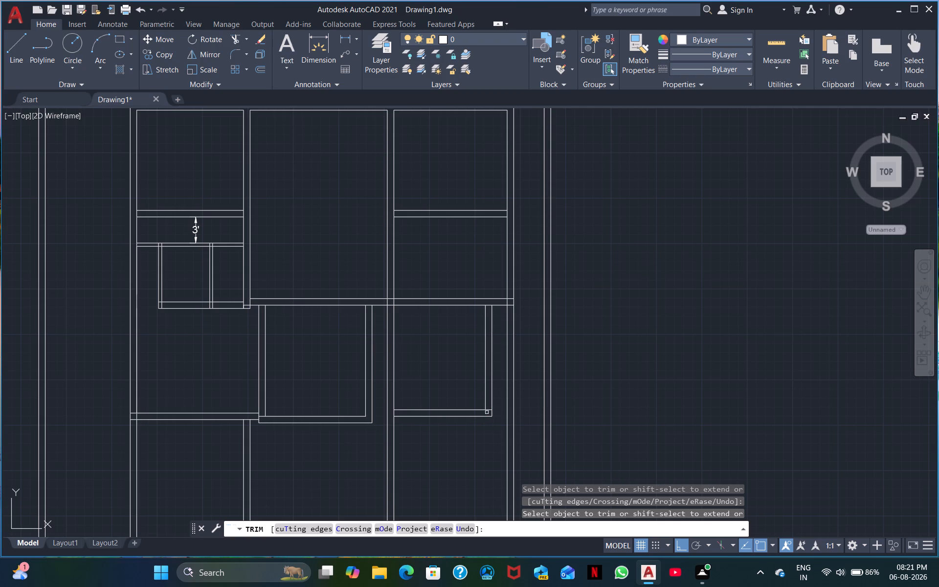
{"action": "double_click", "coordinate": [489, 409]}
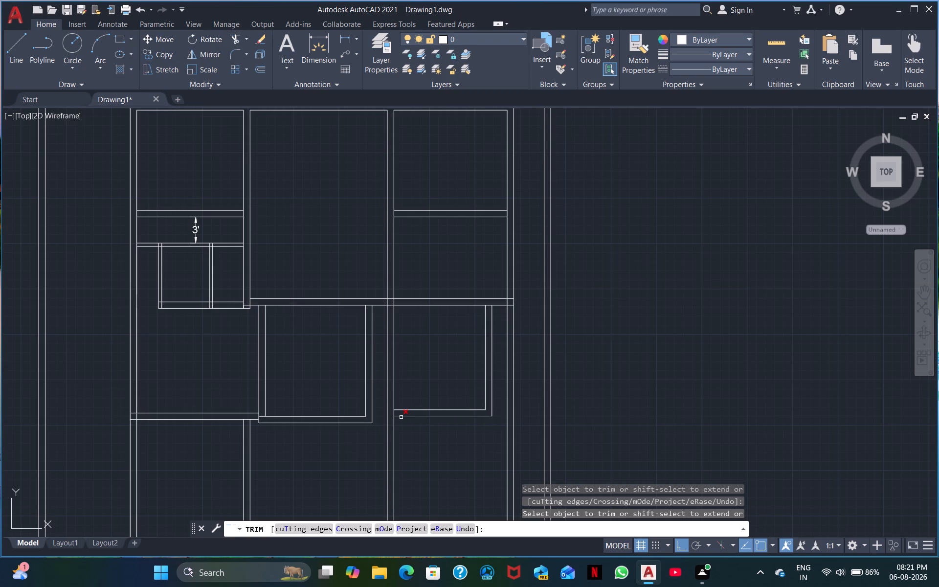
{"action": "left_click", "coordinate": [395, 413]}
Extend both lower wall lines of the right-hand room across the vertical wall to the middle room's right wall.
{"action": "middle_click_drag", "start_coordinate": [419, 454], "coordinate": [381, 412]}
{"action": "middle_click_drag", "start_coordinate": [400, 452], "coordinate": [395, 426]}
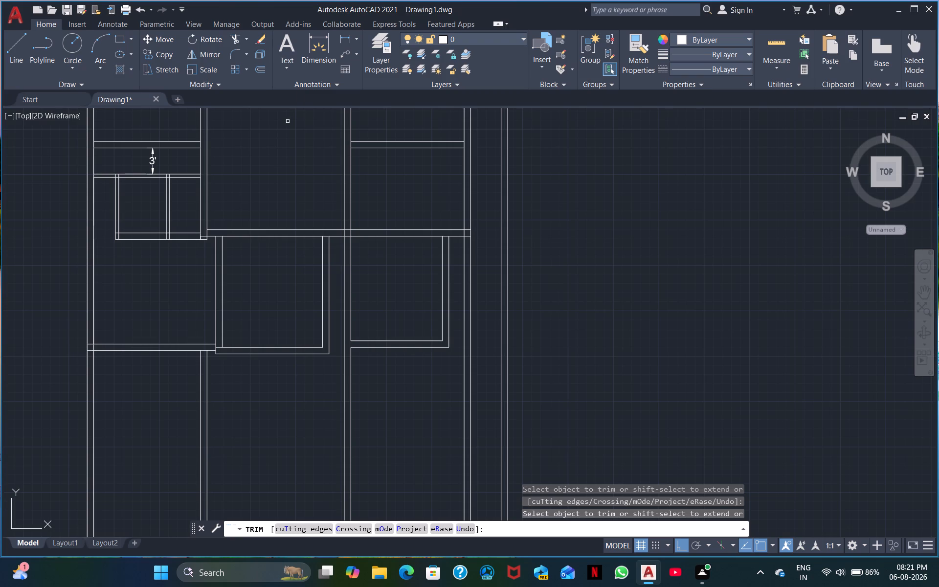
{"action": "type", "text": "EX"}
{"action": "key", "text": "space"}
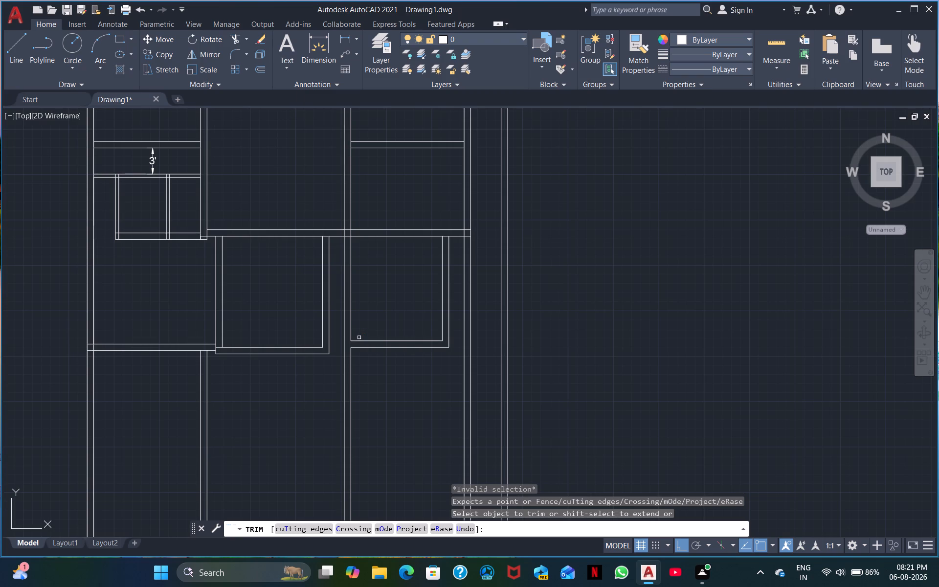
{"action": "key", "text": "Escape"}
{"action": "key", "text": "e"}
{"action": "type", "text": "X"}
{"action": "key", "text": "space"}
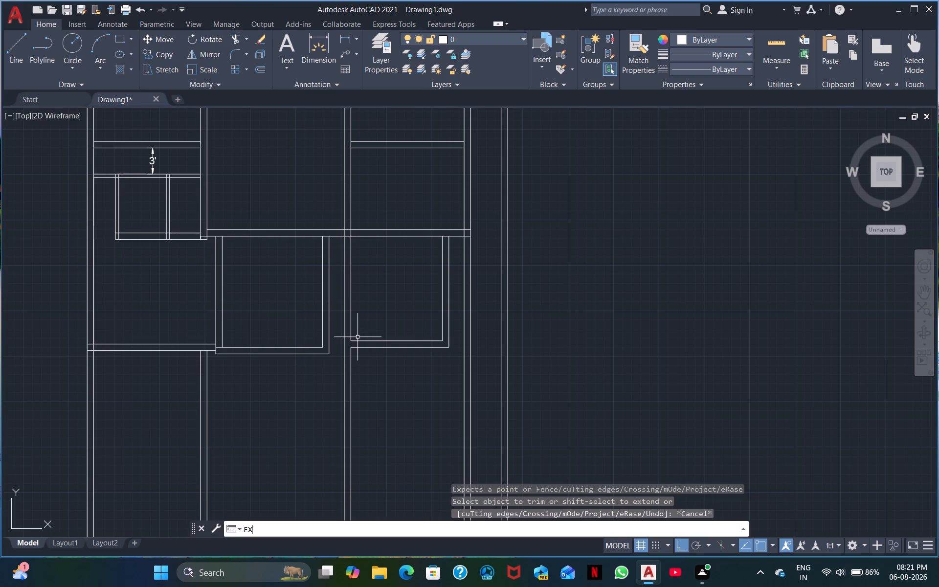
{"action": "left_click", "coordinate": [363, 340]}
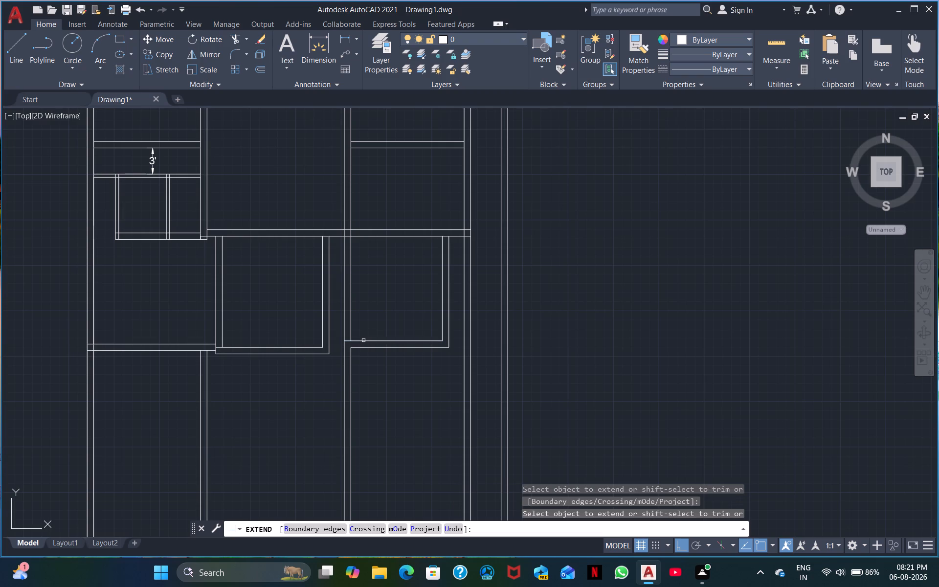
{"action": "double_click", "coordinate": [358, 341]}
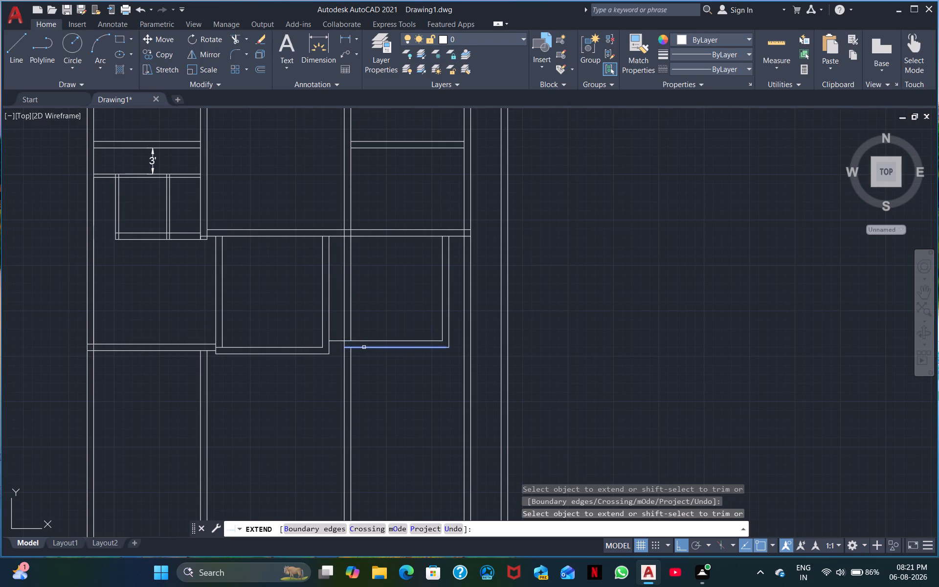
{"action": "left_click", "coordinate": [364, 347]}
{"action": "left_click", "coordinate": [364, 349]}
{"action": "left_click", "coordinate": [351, 367]}
{"action": "key", "text": "Escape"}
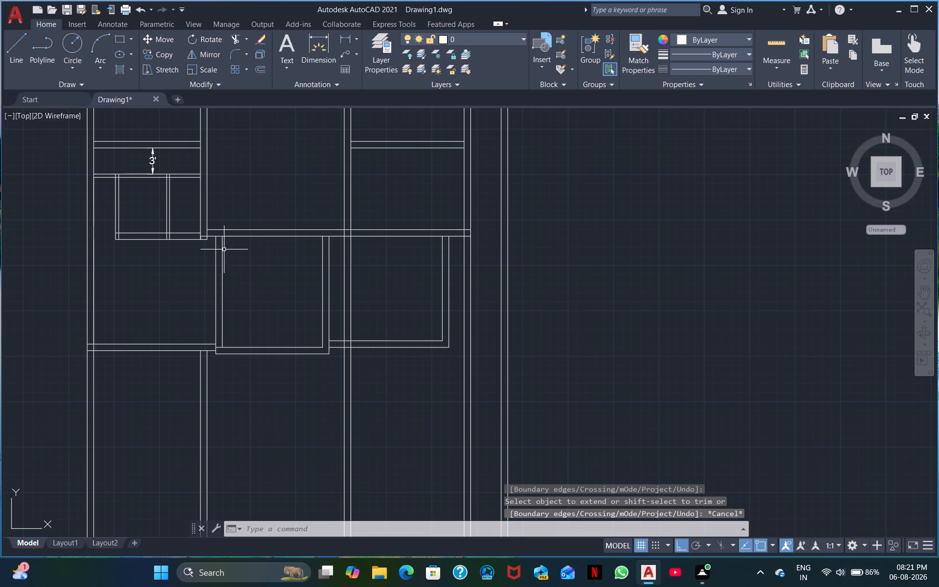
Trim the two vertical wall lines crossing the right-hand room and the pieces inside the horizontal wall above it.
{"action": "left_click", "coordinate": [234, 42]}
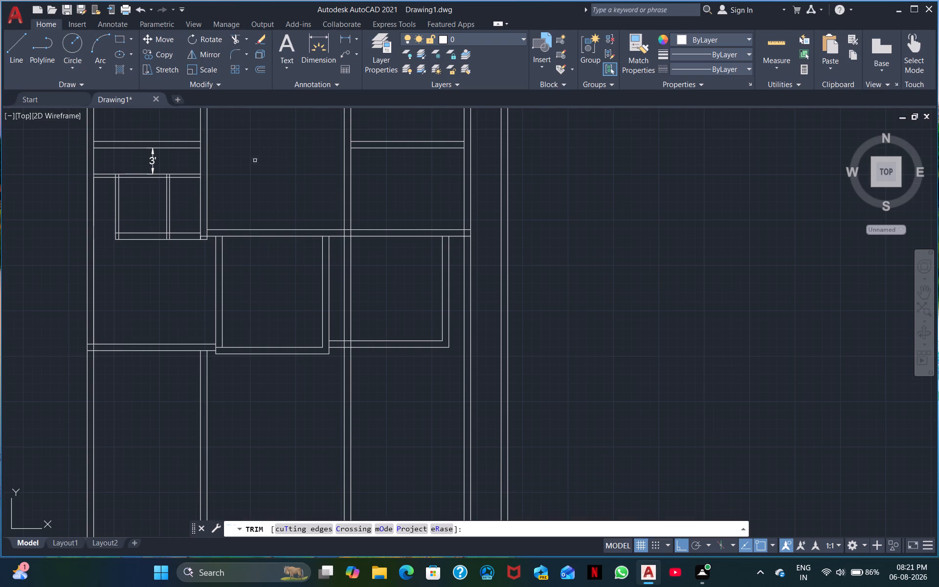
{"action": "left_click_drag", "start_coordinate": [340, 307], "coordinate": [358, 304]}
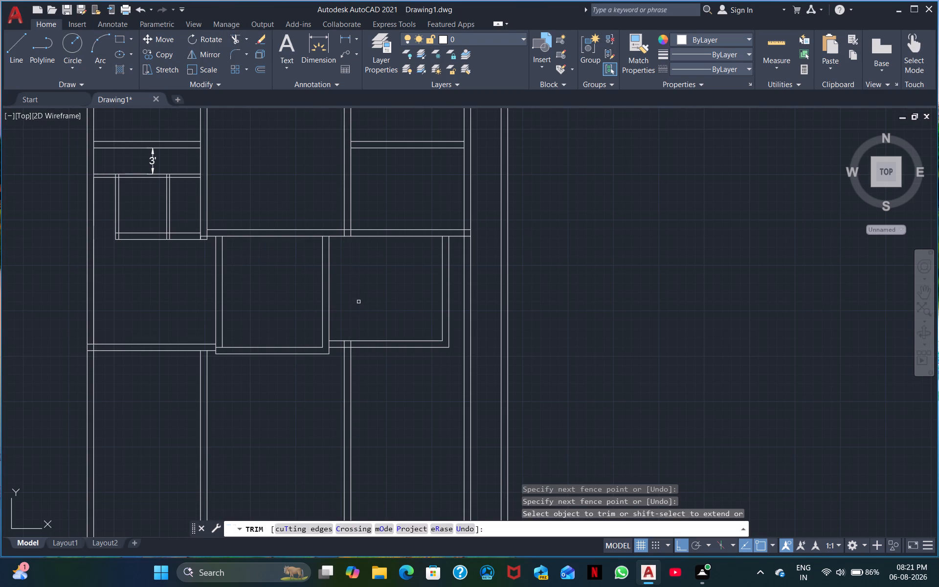
{"action": "scroll", "coordinate": [360, 271], "scroll_direction": "up", "scroll_amount": 2}
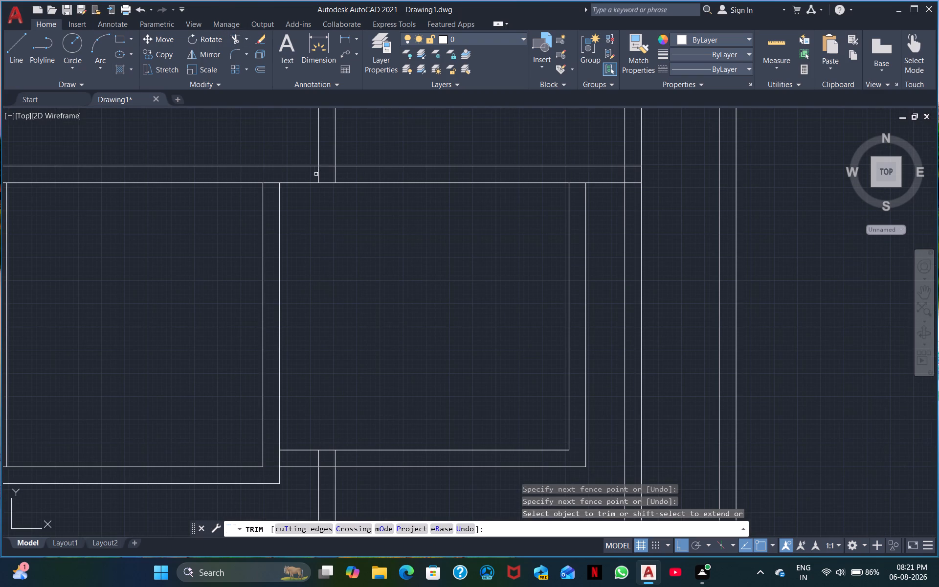
{"action": "left_click", "coordinate": [319, 174]}
{"action": "left_click", "coordinate": [334, 175]}
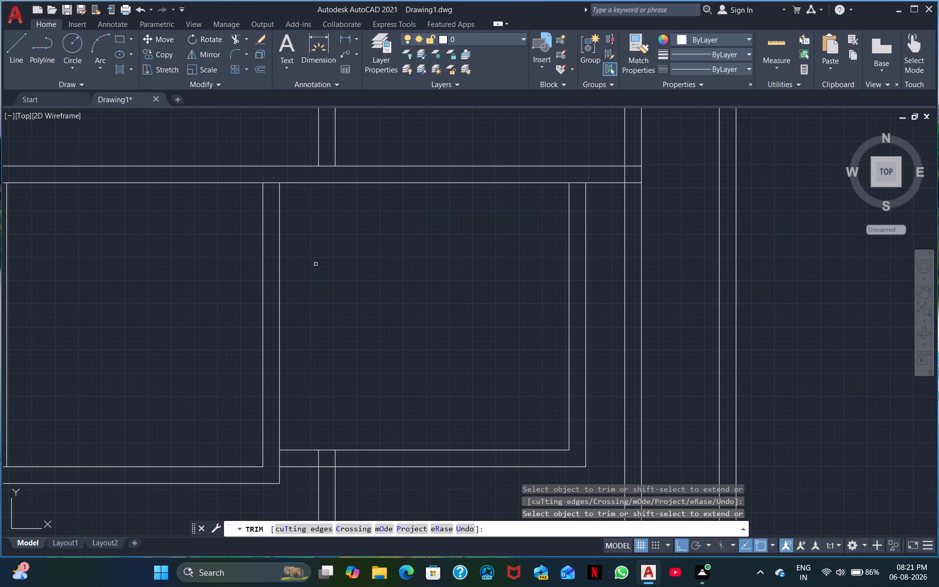
Trim away the lower and side walls of the left, middle and right-hand rooms below the horizontal wall.
{"action": "scroll", "coordinate": [318, 275], "scroll_direction": "down", "scroll_amount": 2}
{"action": "middle_click_drag", "start_coordinate": [332, 299], "coordinate": [323, 251]}
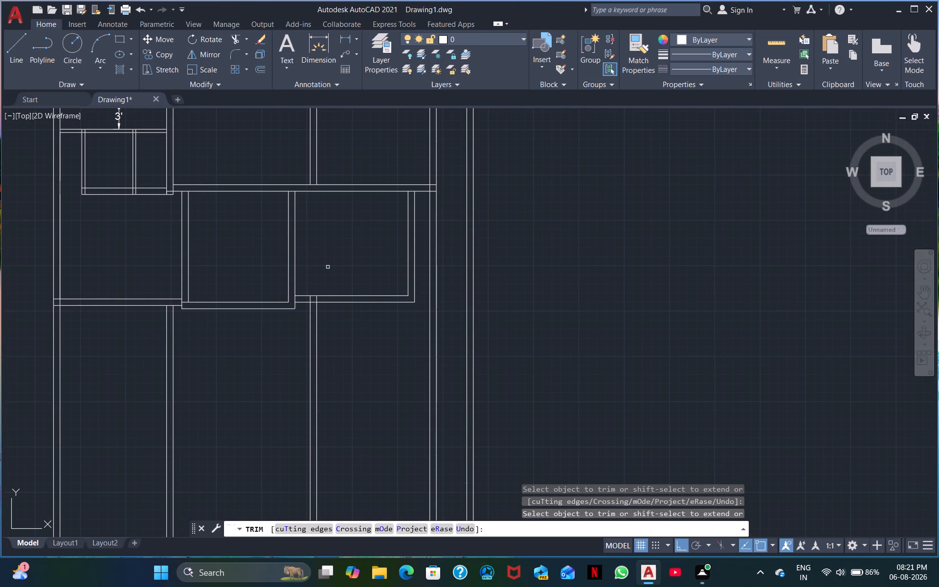
{"action": "scroll", "coordinate": [328, 268], "scroll_direction": "down", "scroll_amount": 1}
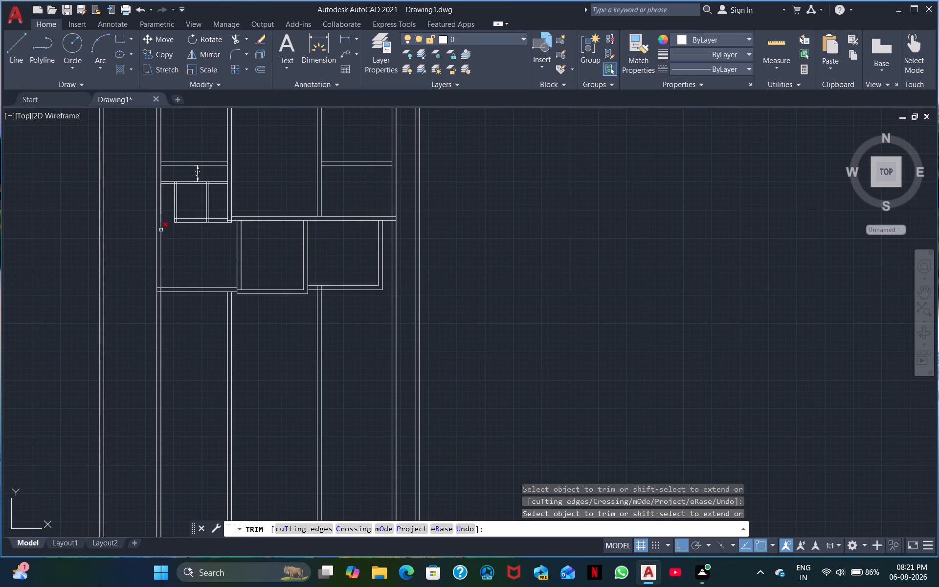
{"action": "middle_click_drag", "start_coordinate": [265, 252], "coordinate": [255, 257]}
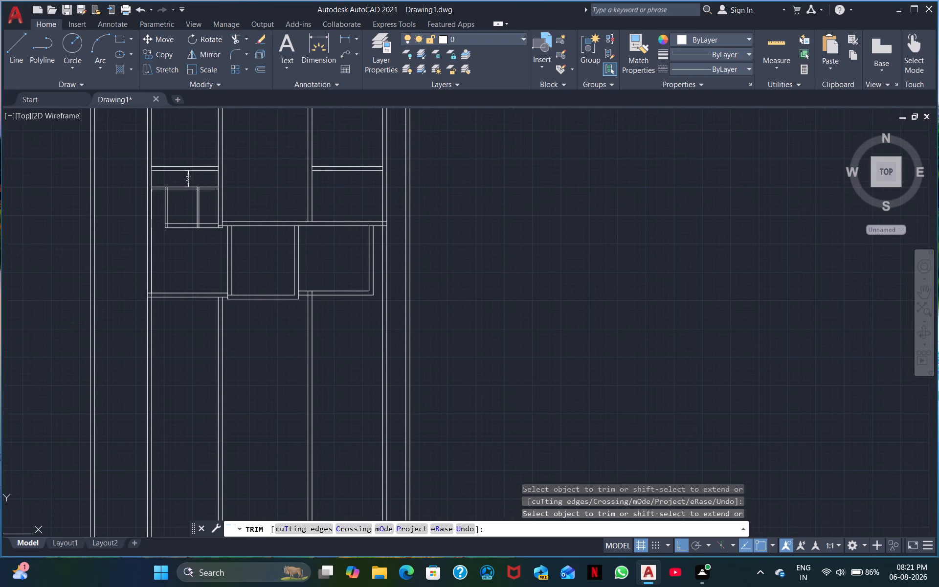
{"action": "middle_click_drag", "start_coordinate": [255, 257], "coordinate": [250, 258]}
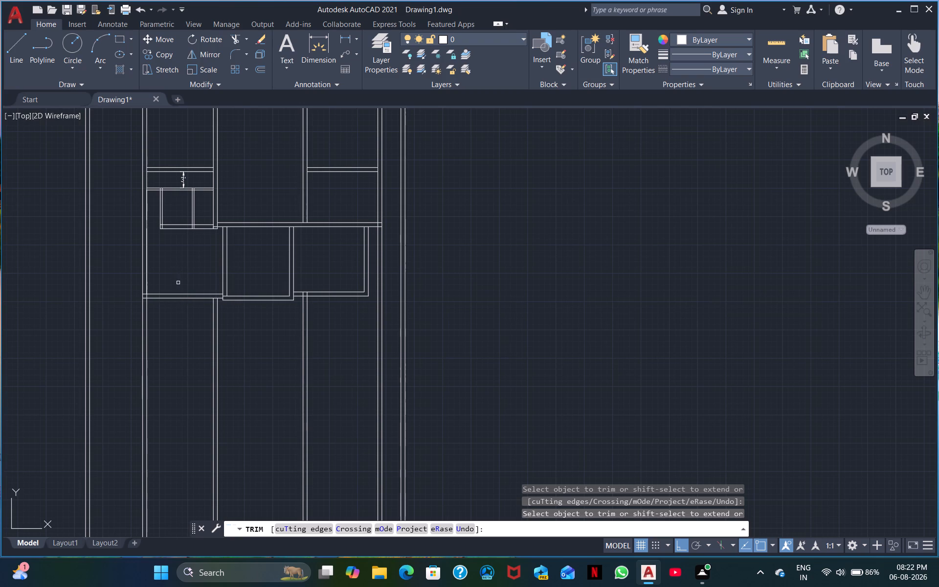
{"action": "left_click_drag", "start_coordinate": [170, 281], "coordinate": [169, 312]}
{"action": "left_click_drag", "start_coordinate": [188, 268], "coordinate": [372, 265]}
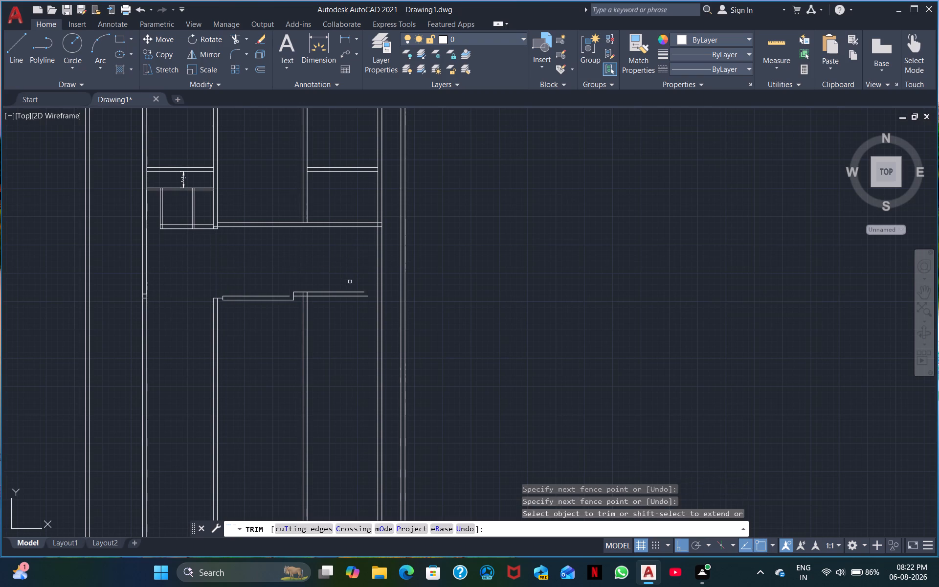
{"action": "left_click_drag", "start_coordinate": [346, 282], "coordinate": [349, 315]}
{"action": "left_click_drag", "start_coordinate": [268, 283], "coordinate": [268, 323]}
Trim the leftover wall stubs and cross lines around the top ends of the two lower interior vertical walls.
{"action": "left_click_drag", "start_coordinate": [298, 289], "coordinate": [297, 306]}
{"action": "left_click", "coordinate": [296, 306]}
{"action": "left_click", "coordinate": [293, 305]}
{"action": "left_click", "coordinate": [293, 298]}
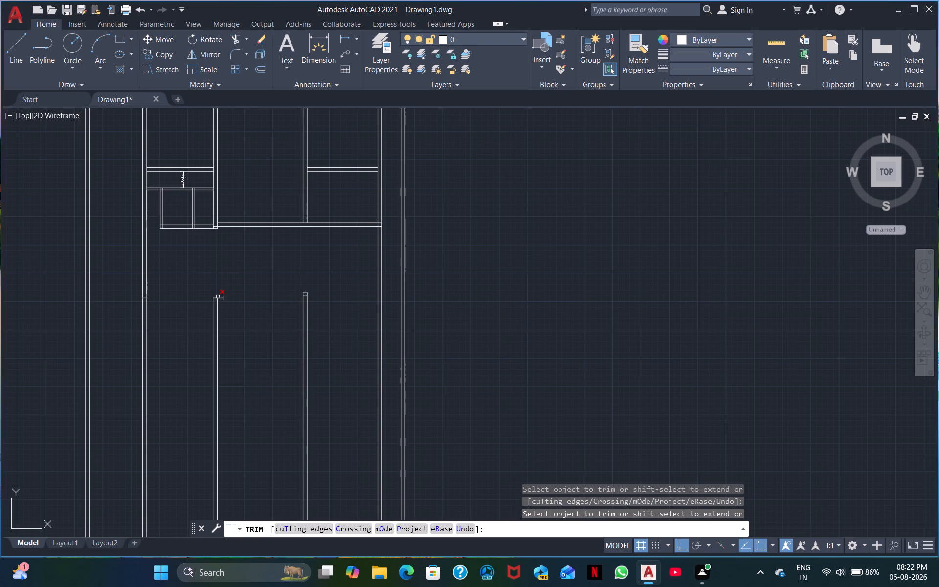
{"action": "left_click", "coordinate": [215, 299]}
{"action": "left_click", "coordinate": [221, 298]}
{"action": "left_click_drag", "start_coordinate": [224, 304], "coordinate": [219, 293]}
{"action": "scroll", "coordinate": [238, 293], "scroll_direction": "down", "scroll_amount": 1}
{"action": "scroll", "coordinate": [238, 293], "scroll_direction": "up", "scroll_amount": 3}
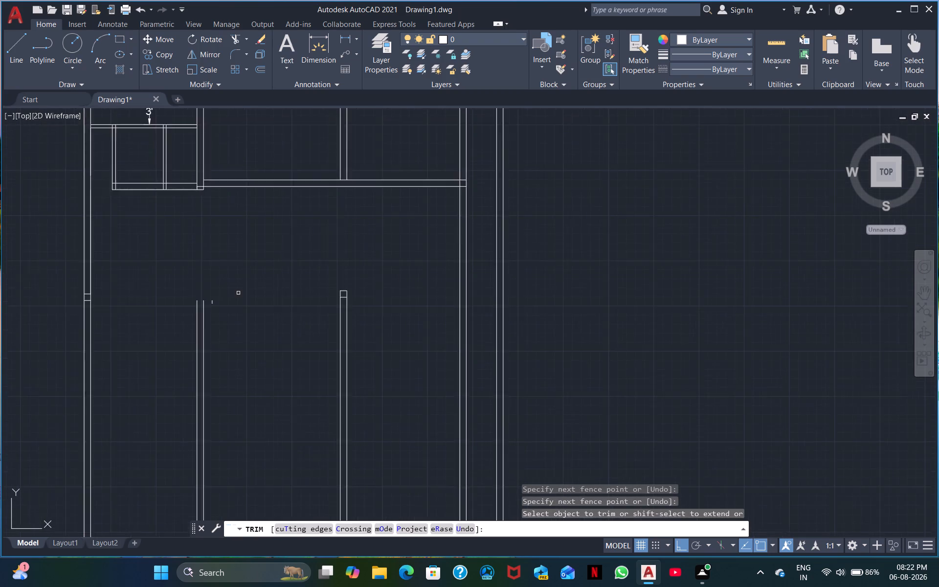
{"action": "left_click", "coordinate": [194, 309]}
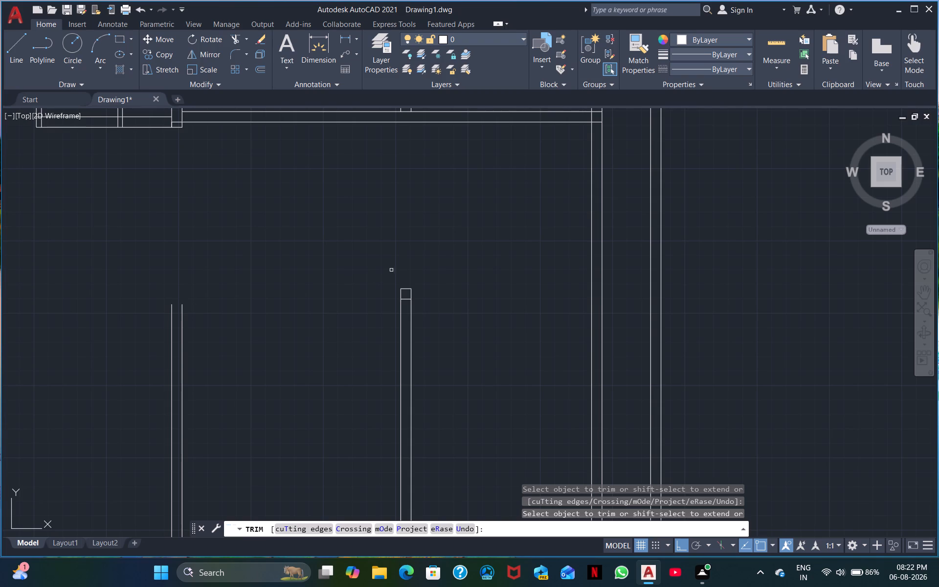
{"action": "left_click_drag", "start_coordinate": [402, 274], "coordinate": [404, 300]}
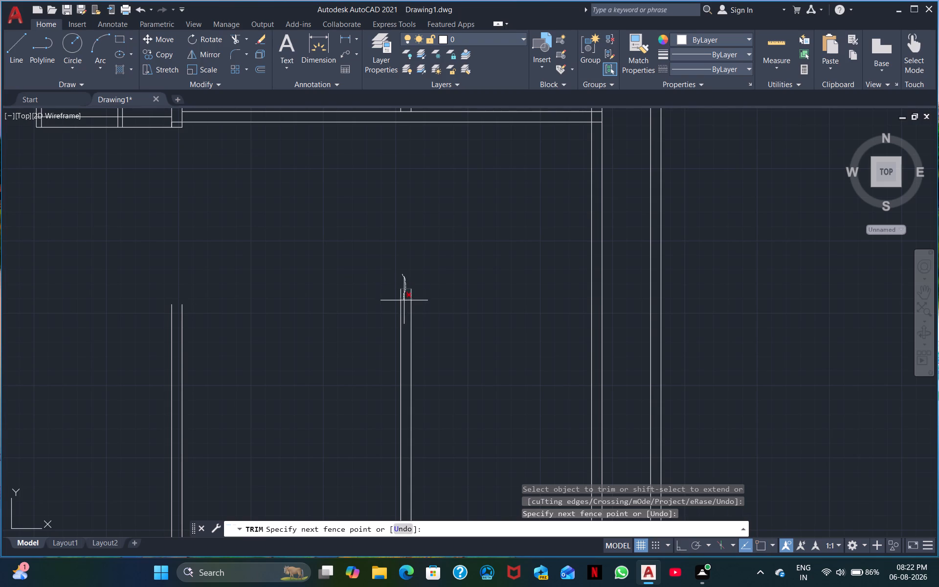
{"action": "left_click_drag", "start_coordinate": [404, 300], "coordinate": [404, 303]}
Trim the two short cross lines left inside the left outer wall and end the trimming.
{"action": "middle_click_drag", "start_coordinate": [262, 284], "coordinate": [390, 235]}
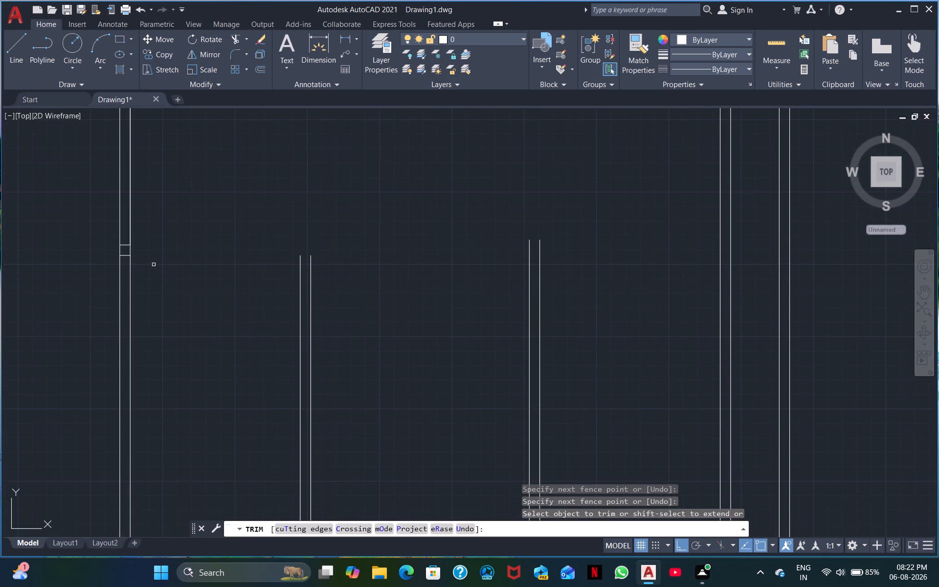
{"action": "scroll", "coordinate": [146, 269], "scroll_direction": "up", "scroll_amount": 2}
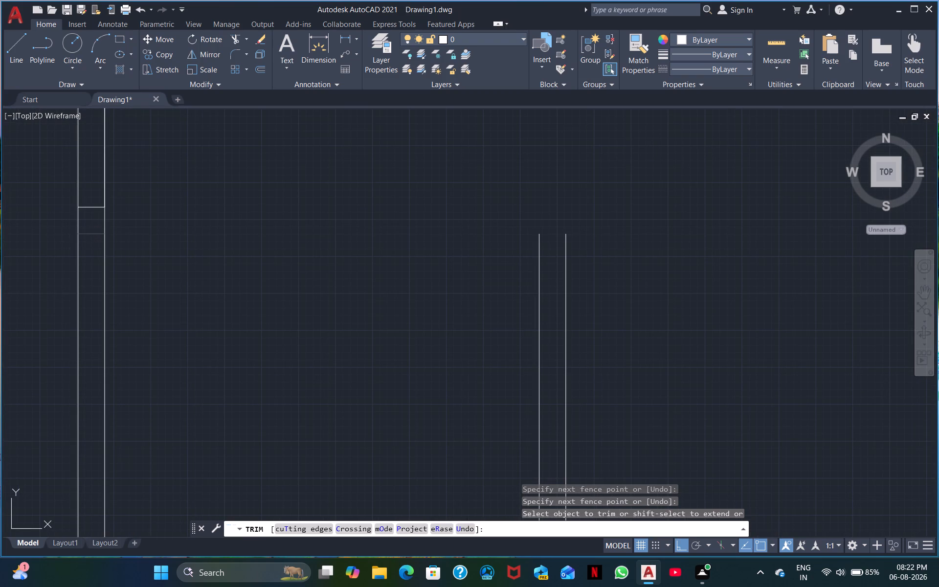
{"action": "left_click", "coordinate": [91, 234]}
{"action": "left_click", "coordinate": [91, 208]}
{"action": "scroll", "coordinate": [175, 236], "scroll_direction": "down", "scroll_amount": 2}
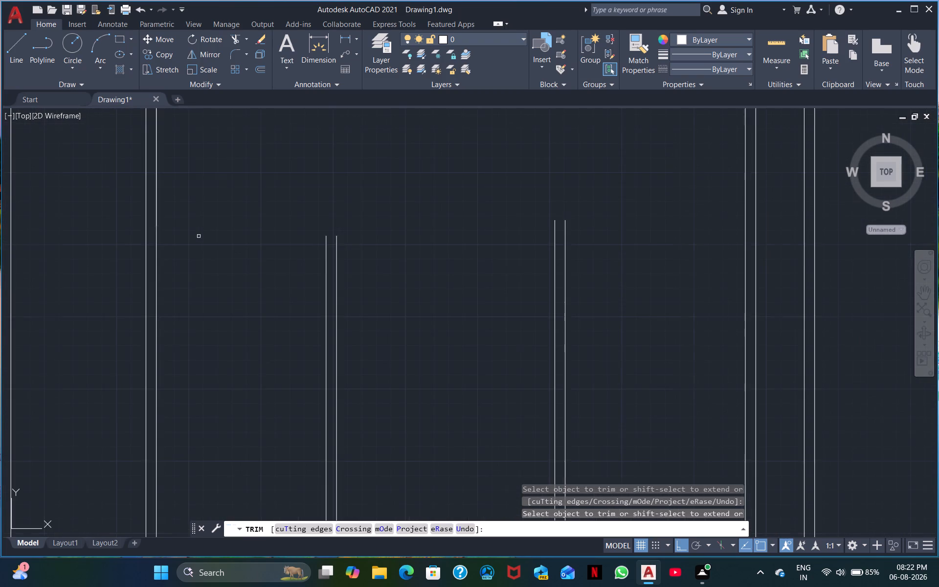
{"action": "scroll", "coordinate": [237, 236], "scroll_direction": "down", "scroll_amount": 2}
{"action": "middle_click_drag", "start_coordinate": [235, 240], "coordinate": [226, 288]}
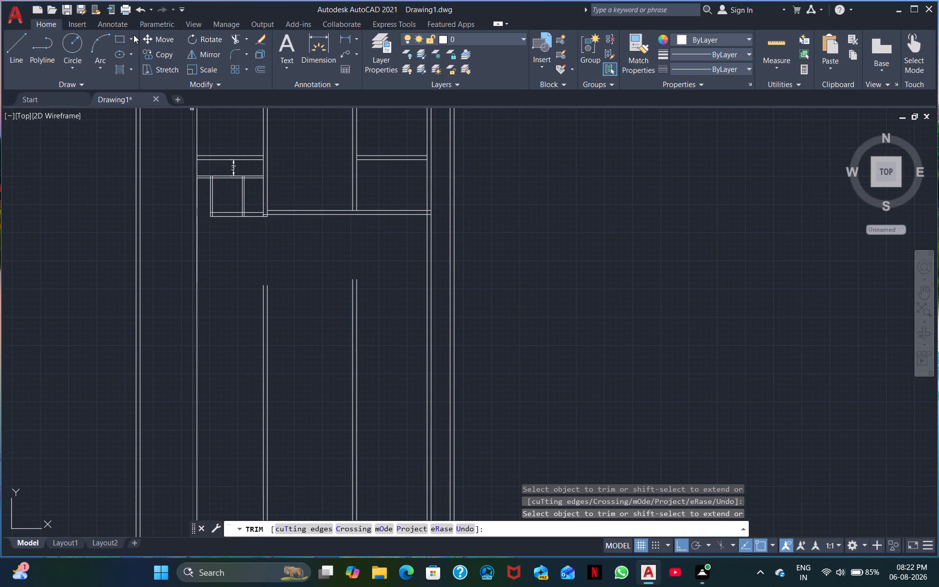
{"action": "key", "text": "1"}
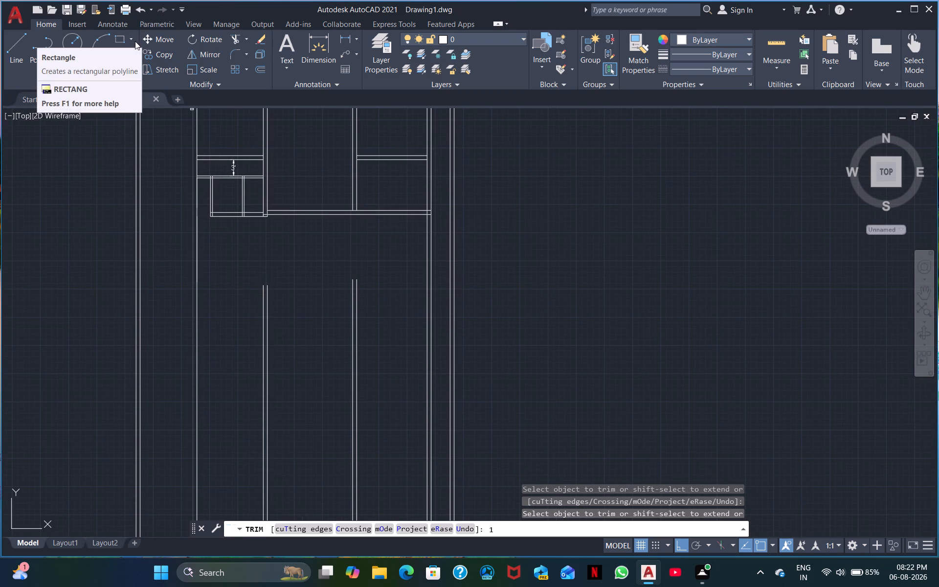
{"action": "key", "text": "Escape"}
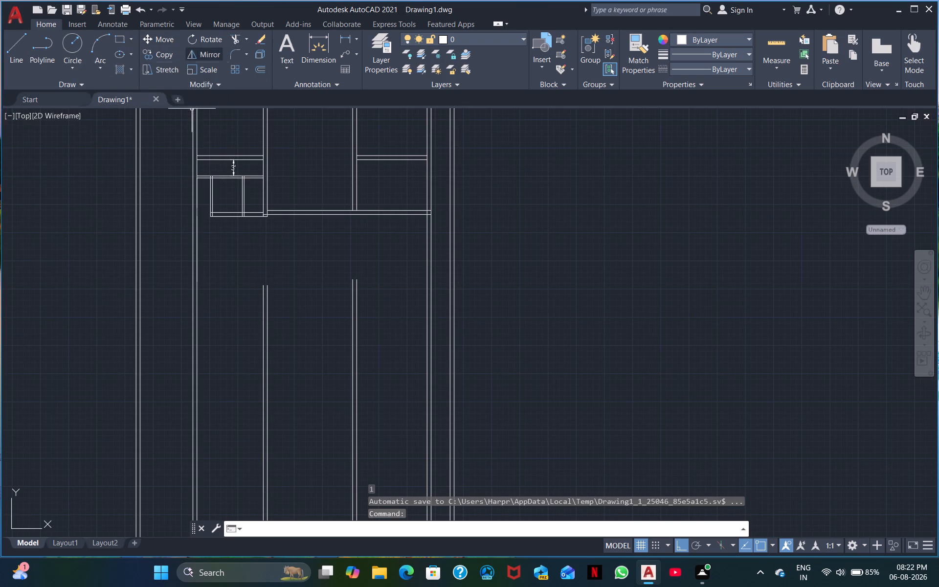
Measure the vertical offset between the small room's bottom wall line and the adjoining horizontal wall's lower line, without placing a dimension.
{"action": "scroll", "coordinate": [296, 260], "scroll_direction": "up", "scroll_amount": 2}
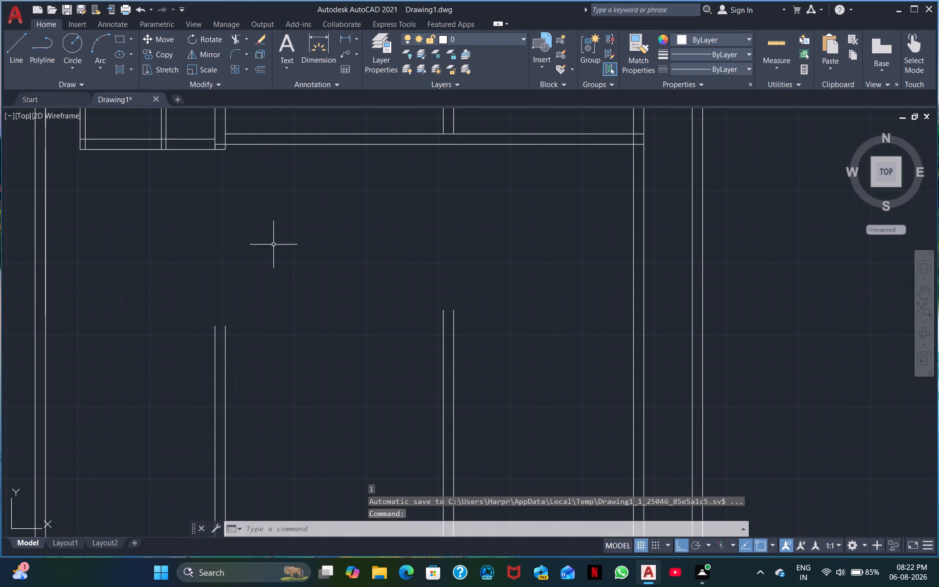
{"action": "middle_click_drag", "start_coordinate": [258, 148], "coordinate": [376, 347]}
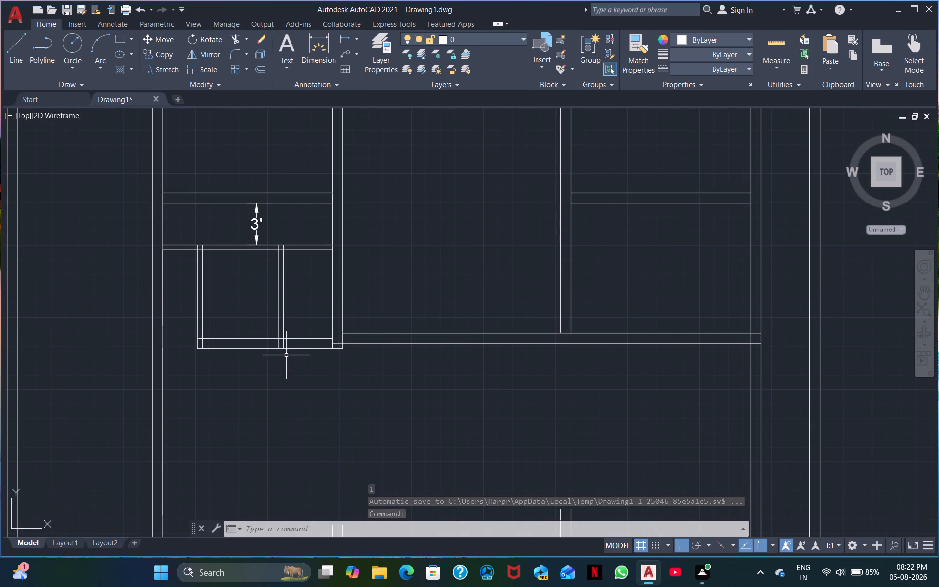
{"action": "scroll", "coordinate": [313, 345], "scroll_direction": "up", "scroll_amount": 3}
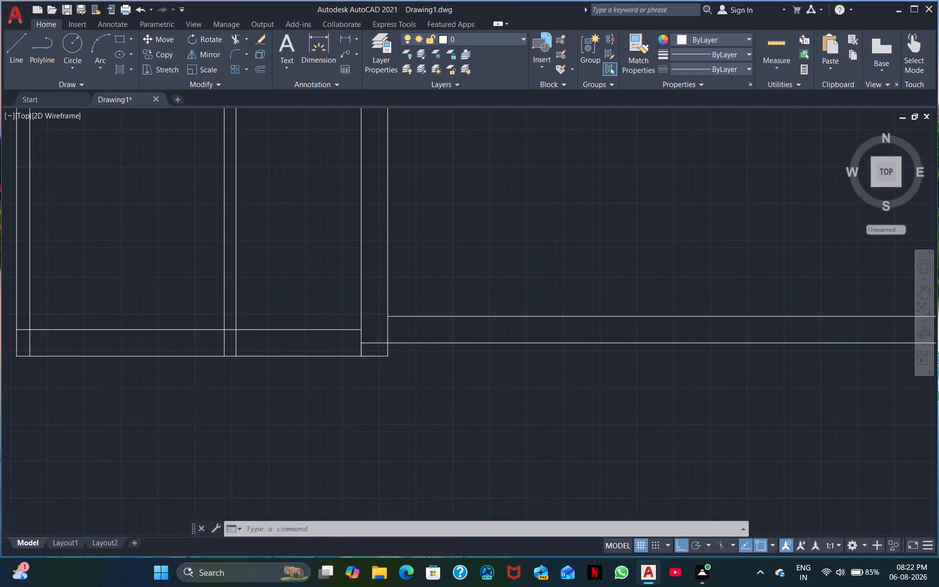
{"action": "middle_click_drag", "start_coordinate": [344, 345], "coordinate": [258, 362]}
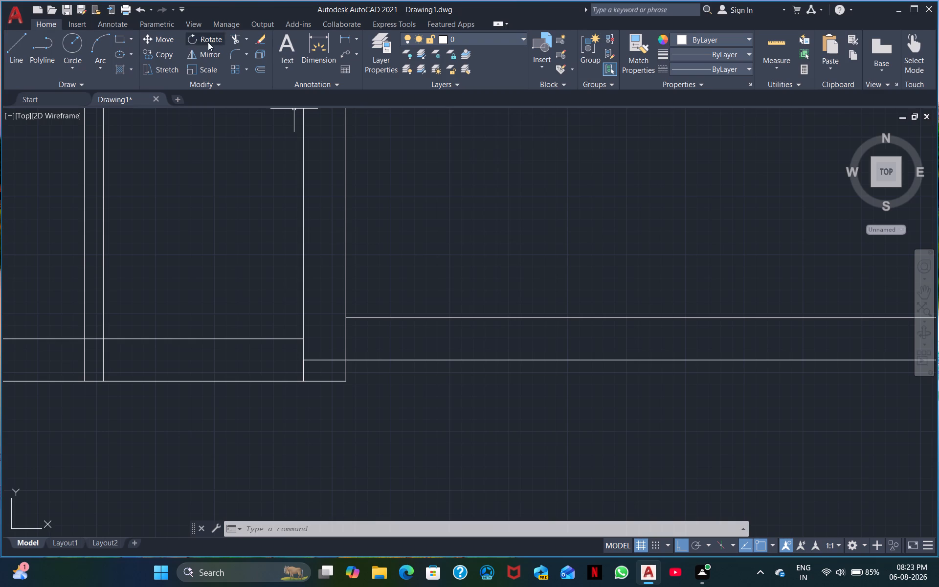
{"action": "left_click", "coordinate": [343, 38]}
{"action": "left_click", "coordinate": [301, 341]}
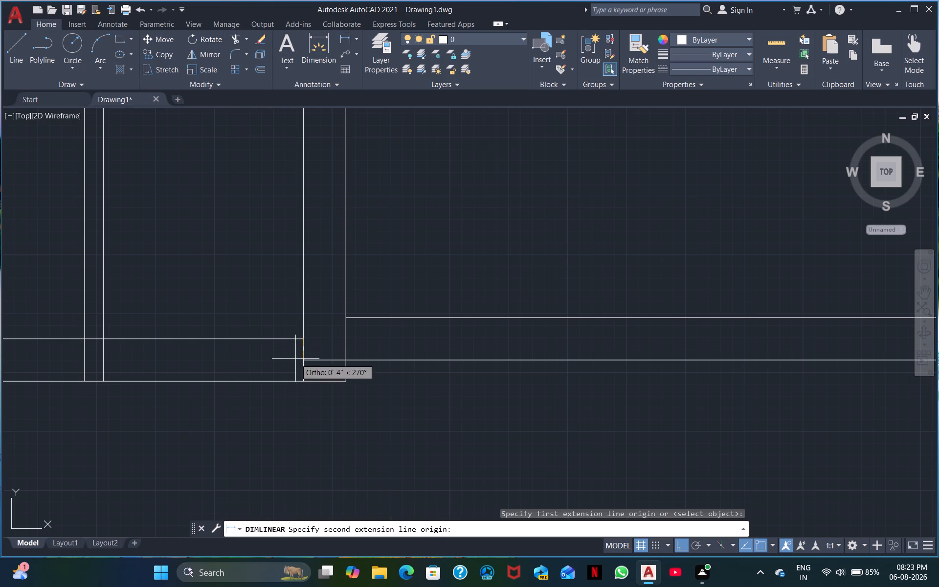
{"action": "left_click", "coordinate": [301, 361]}
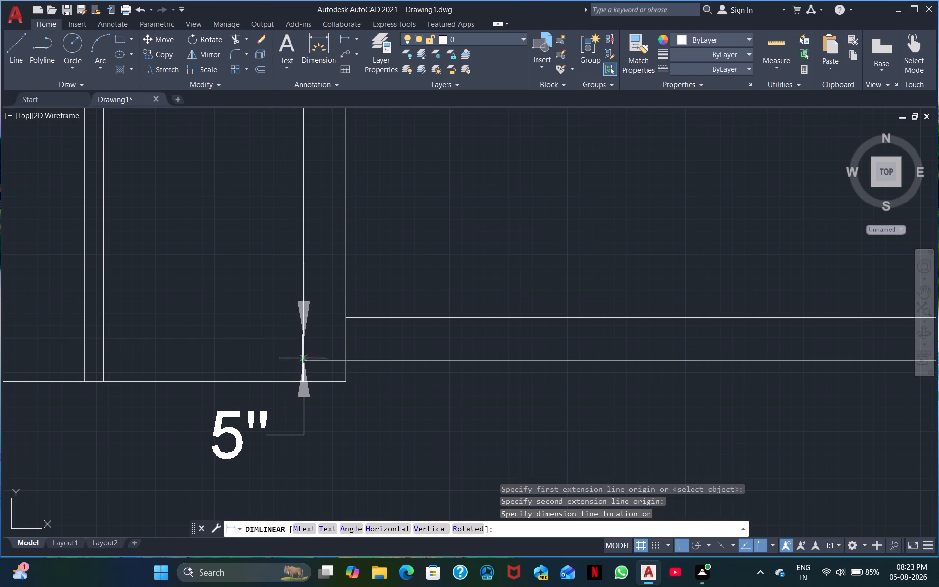
{"action": "scroll", "coordinate": [310, 353], "scroll_direction": "up", "scroll_amount": 2}
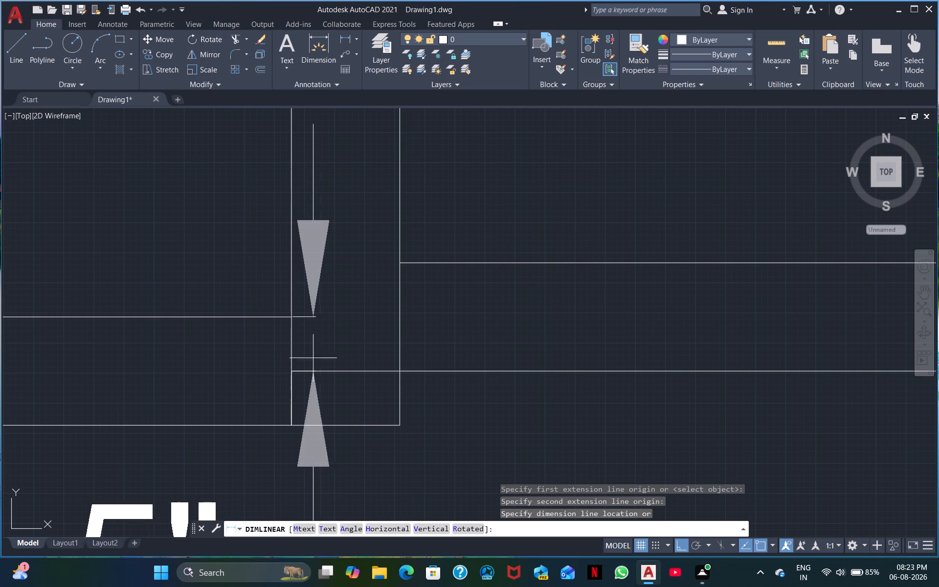
{"action": "right_click", "coordinate": [221, 363]}
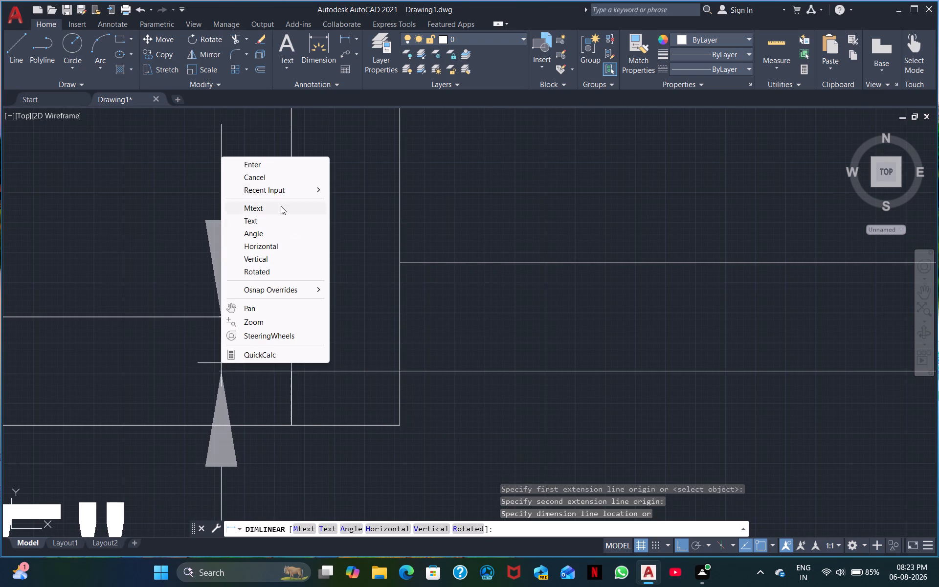
{"action": "left_click", "coordinate": [273, 174]}
Draw a horizontal line continuing the adjoining wall's lower line across the small room's bottom wall to its outer left edge.
{"action": "scroll", "coordinate": [174, 437], "scroll_direction": "down", "scroll_amount": 1}
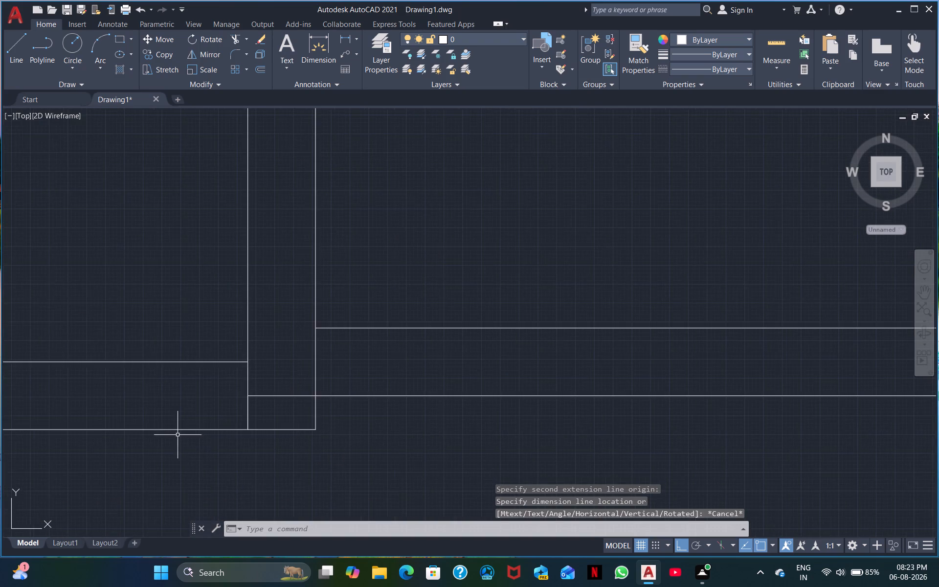
{"action": "scroll", "coordinate": [178, 435], "scroll_direction": "down", "scroll_amount": 1}
{"action": "middle_click_drag", "start_coordinate": [185, 472], "coordinate": [239, 463]}
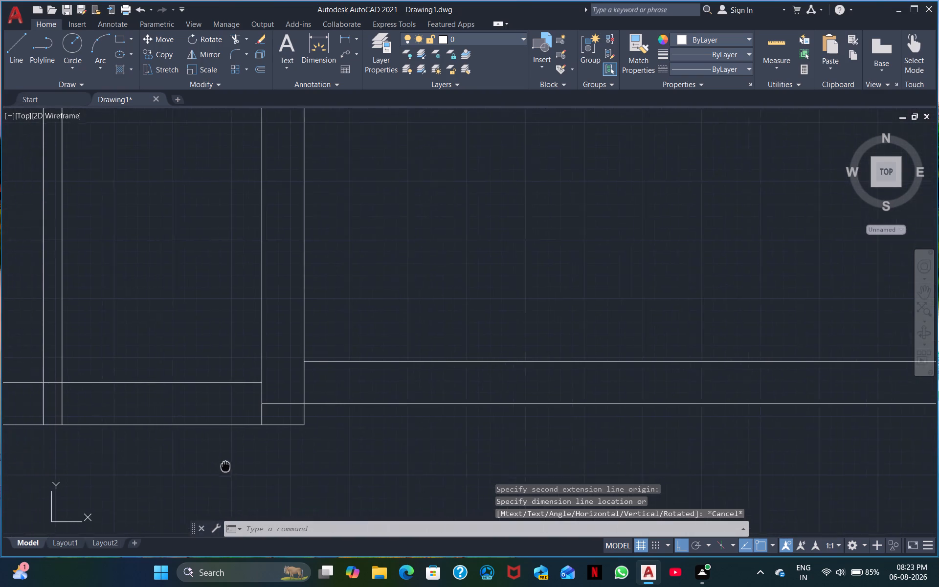
{"action": "middle_click_drag", "start_coordinate": [239, 463], "coordinate": [600, 408]}
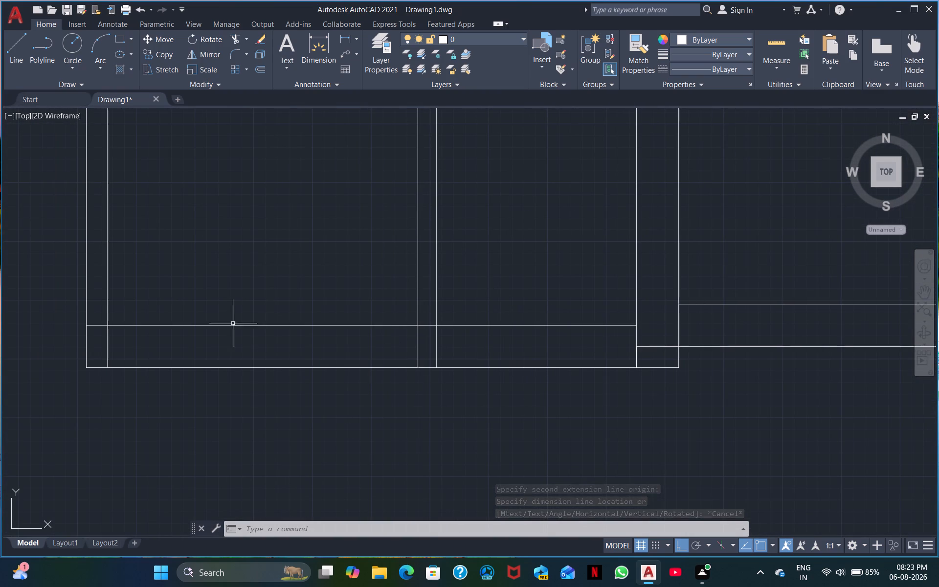
{"action": "left_click", "coordinate": [13, 45]}
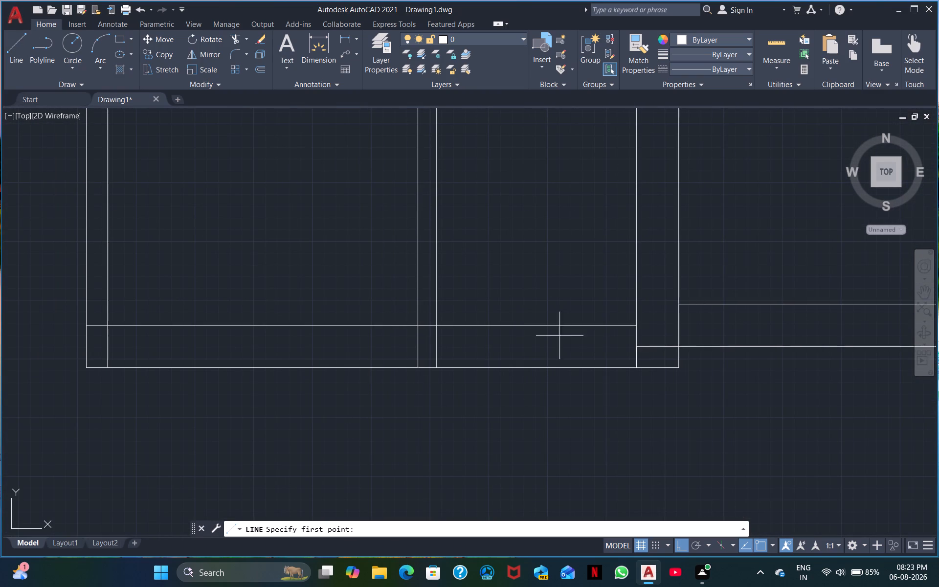
{"action": "left_click", "coordinate": [635, 343]}
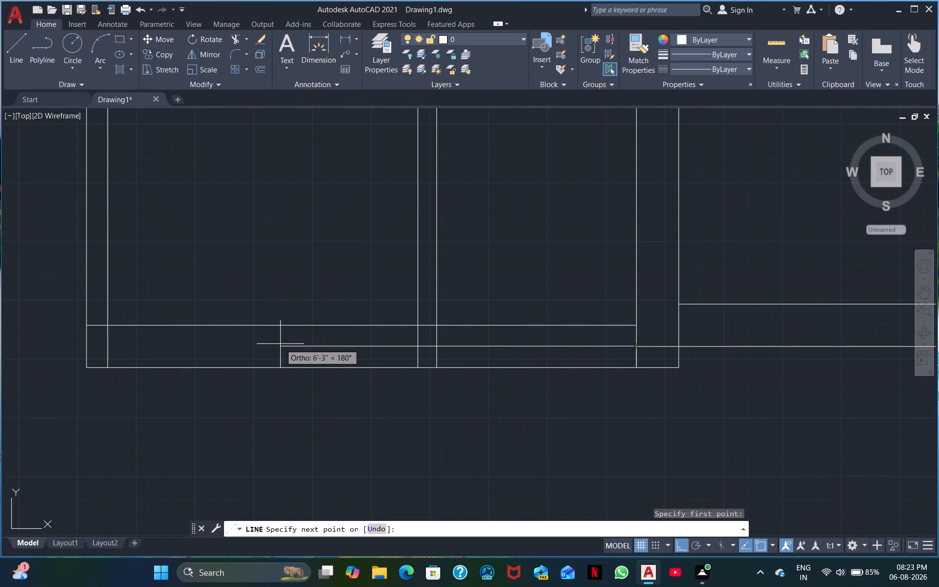
{"action": "left_click", "coordinate": [87, 341]}
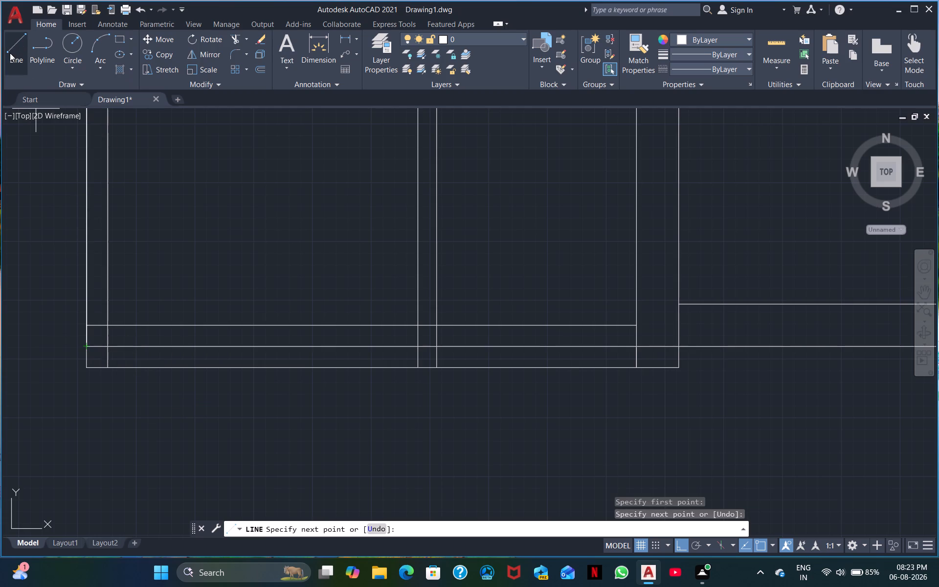
{"action": "key", "text": "Escape"}
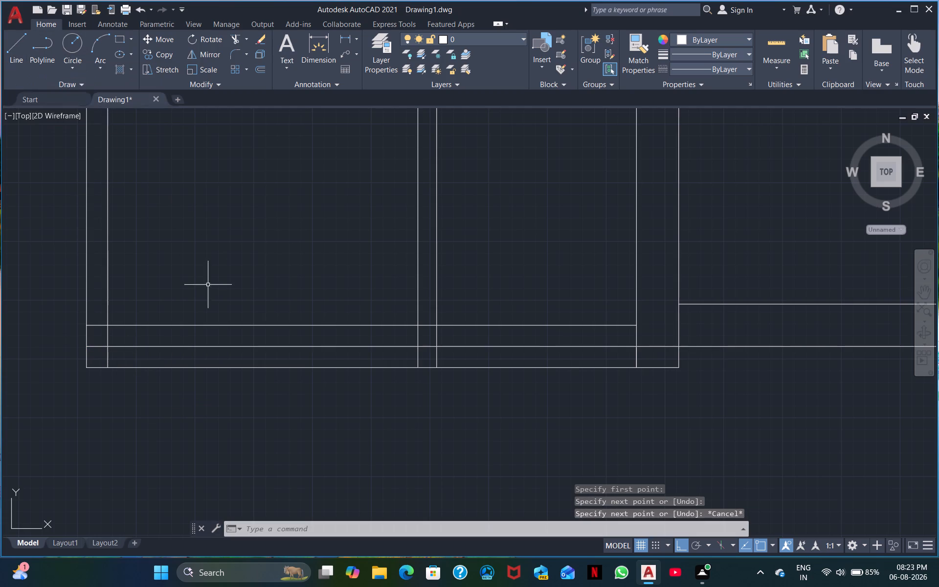
Trim the small room's old bottom line and the left wall's stubs below the new horizontal line.
{"action": "left_click", "coordinate": [233, 39]}
{"action": "left_click_drag", "start_coordinate": [150, 362], "coordinate": [153, 383]}
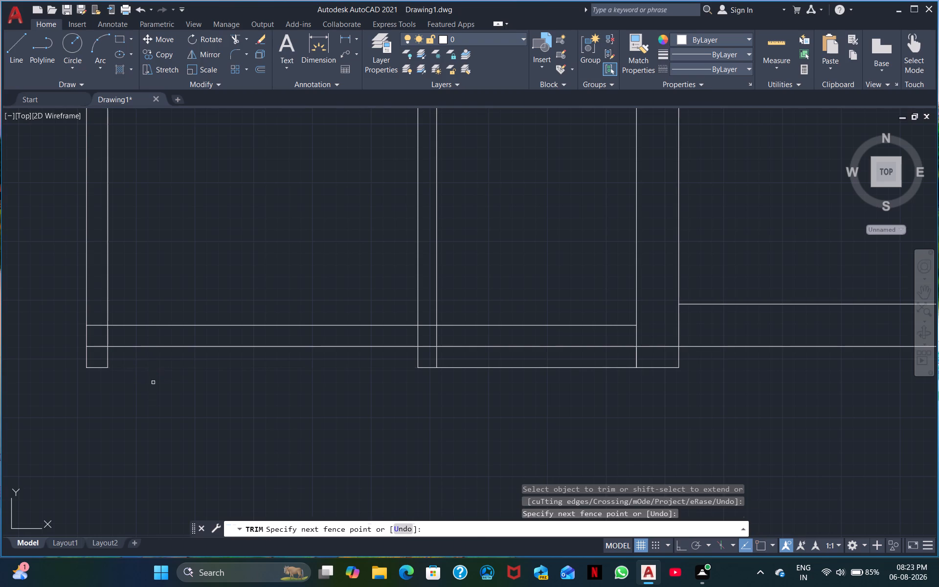
{"action": "left_click_drag", "start_coordinate": [60, 360], "coordinate": [114, 362]}
{"action": "left_click_drag", "start_coordinate": [114, 362], "coordinate": [120, 362]}
{"action": "left_click", "coordinate": [97, 367]}
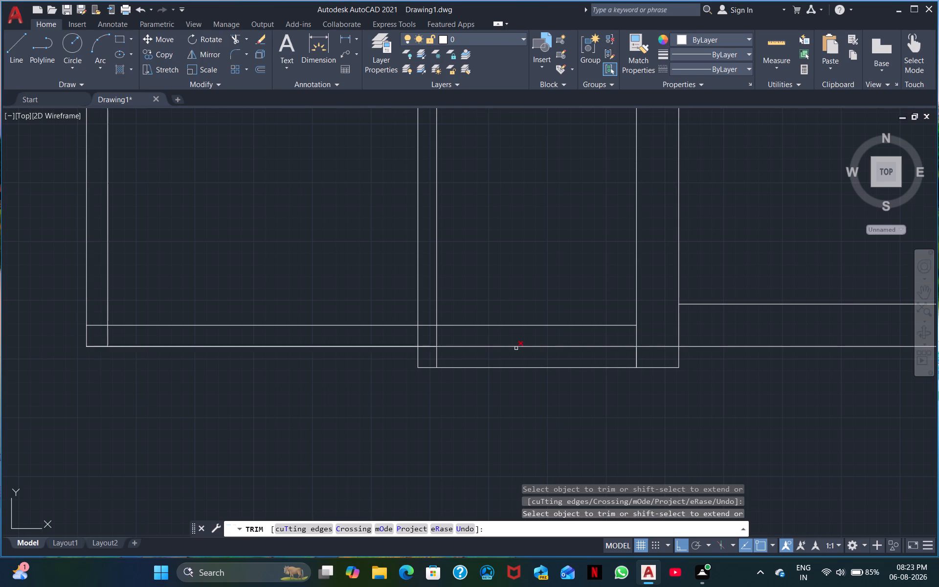
{"action": "left_click_drag", "start_coordinate": [466, 360], "coordinate": [472, 385]}
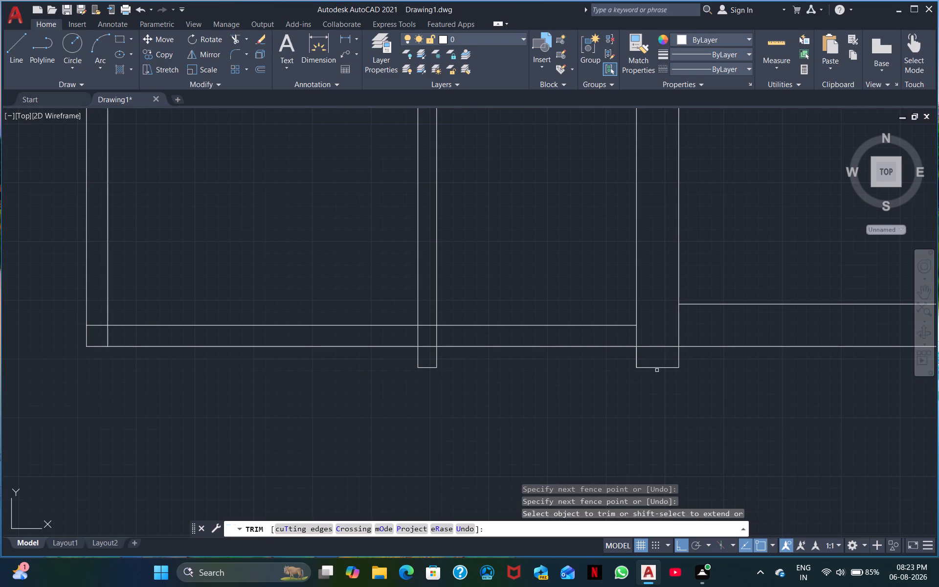
{"action": "left_click", "coordinate": [658, 366]}
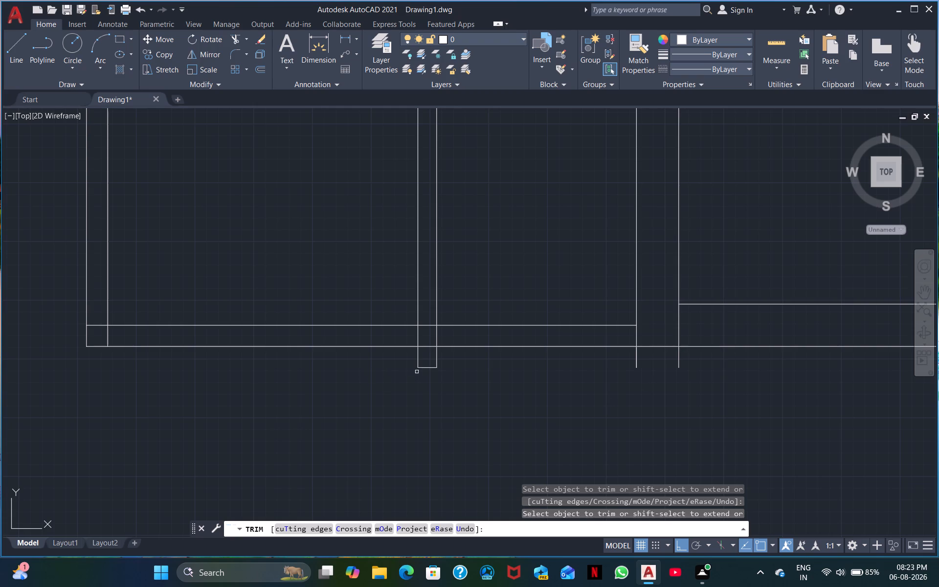
{"action": "left_click", "coordinate": [429, 369]}
Trim the lower horizontal line where it crosses the thick vertical wall beside the small room.
{"action": "scroll", "coordinate": [402, 392], "scroll_direction": "down", "scroll_amount": 2}
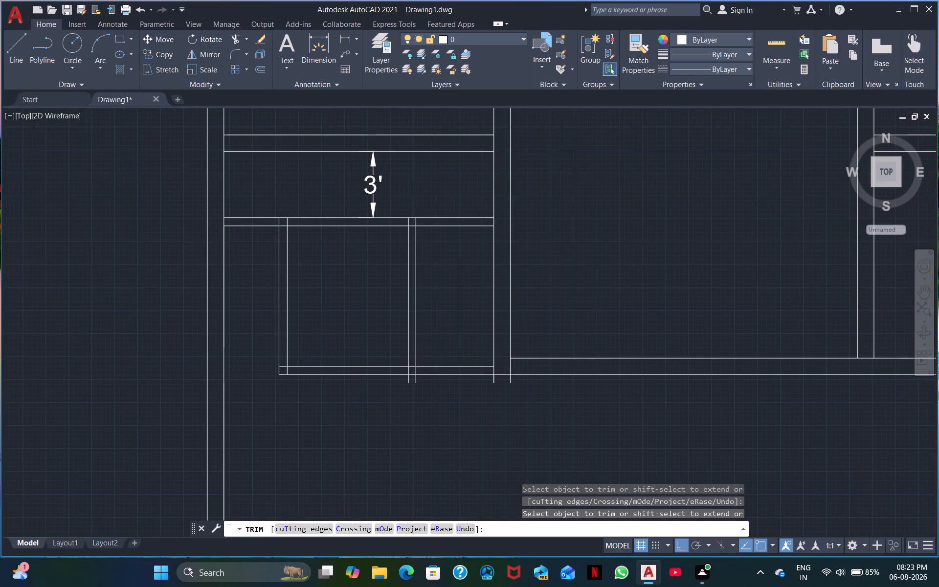
{"action": "scroll", "coordinate": [343, 414], "scroll_direction": "down", "scroll_amount": 1}
{"action": "middle_click_drag", "start_coordinate": [343, 415], "coordinate": [302, 336]}
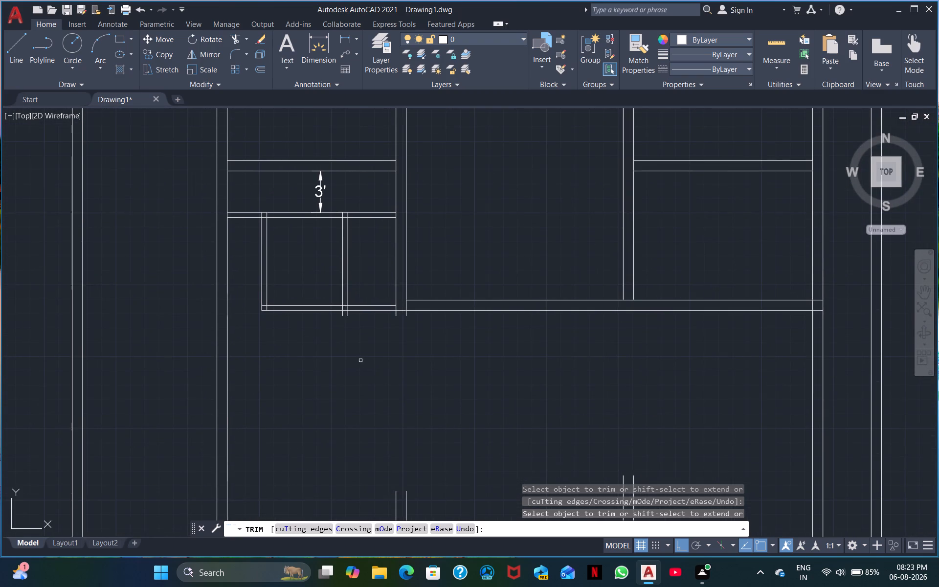
{"action": "scroll", "coordinate": [360, 360], "scroll_direction": "up", "scroll_amount": 1}
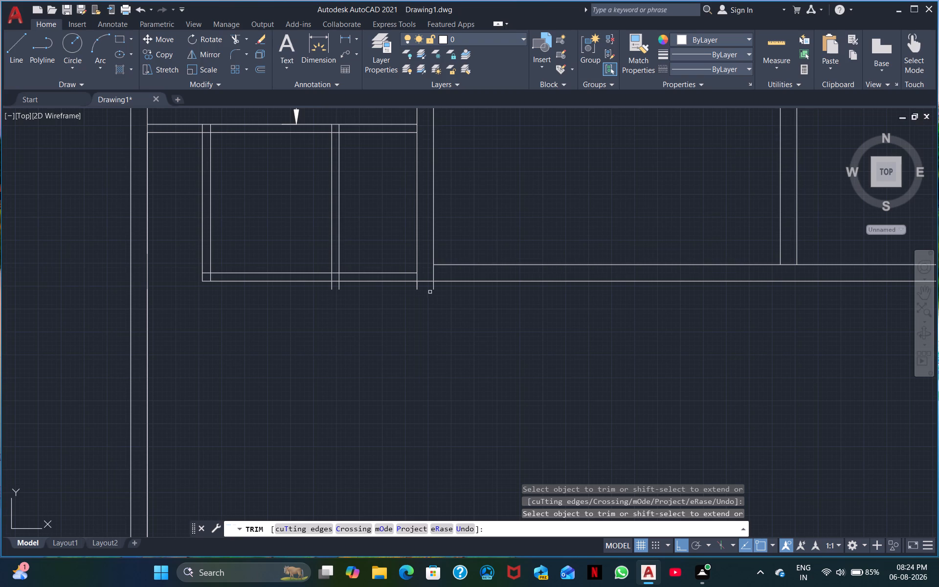
{"action": "left_click", "coordinate": [428, 282]}
Trim away the small room's interior vertical partition, including its pieces inside the top and bottom walls.
{"action": "left_click_drag", "start_coordinate": [349, 215], "coordinate": [325, 214]}
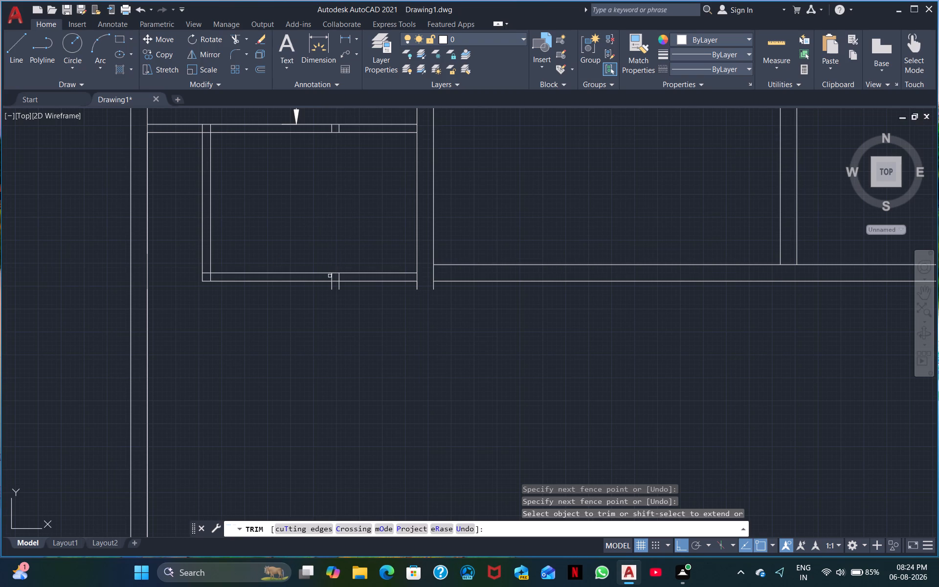
{"action": "left_click", "coordinate": [331, 277]}
{"action": "left_click", "coordinate": [338, 277]}
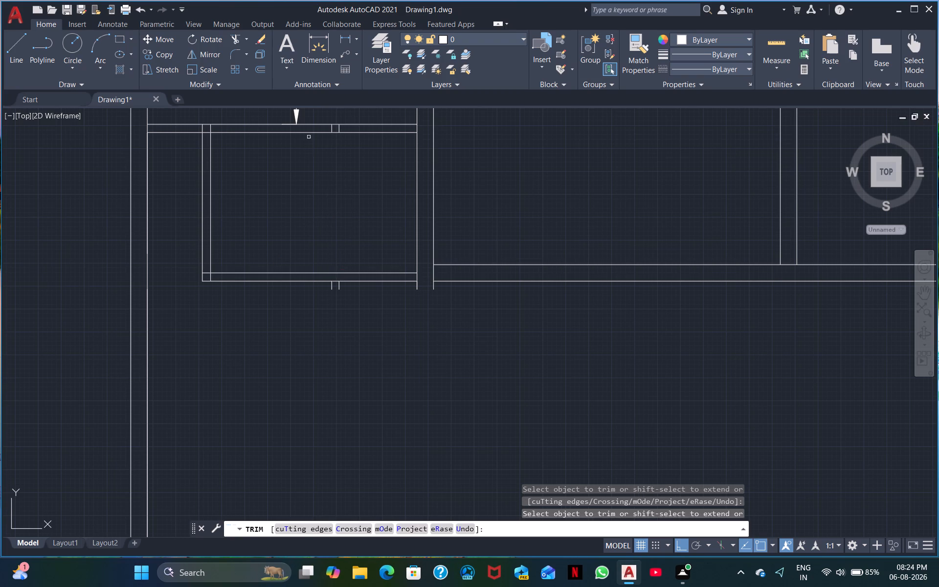
{"action": "left_click", "coordinate": [331, 129]}
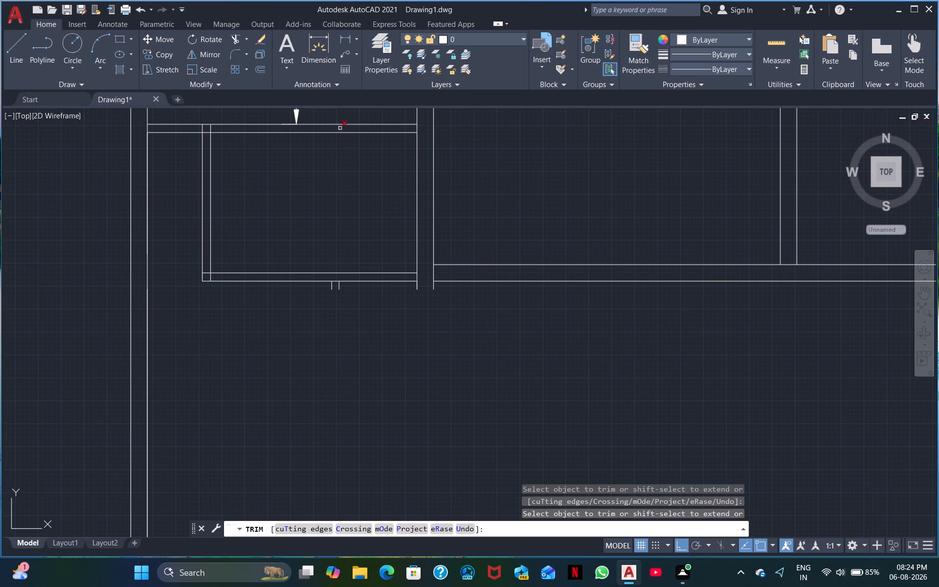
{"action": "left_click", "coordinate": [340, 128]}
Add a linear dimension across the gap between the left outer wall's inner face and the small room's left wall.
{"action": "middle_click_drag", "start_coordinate": [252, 224], "coordinate": [441, 258]}
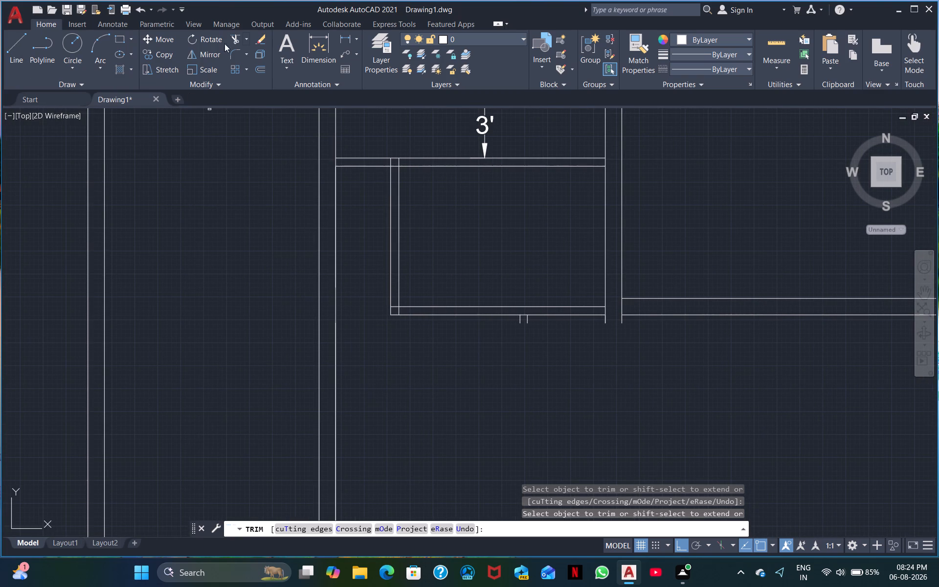
{"action": "left_click", "coordinate": [346, 38]}
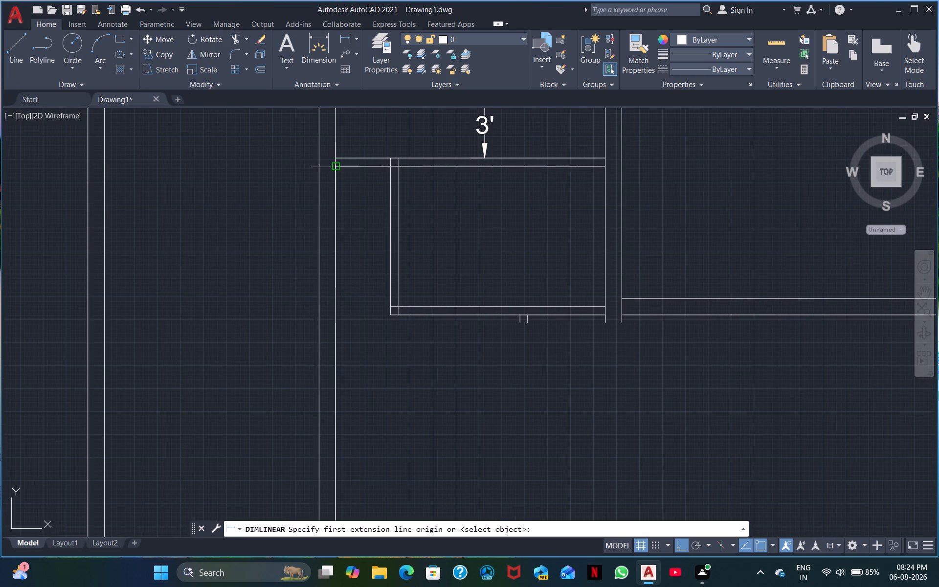
{"action": "left_click", "coordinate": [335, 169]}
{"action": "left_click", "coordinate": [387, 166]}
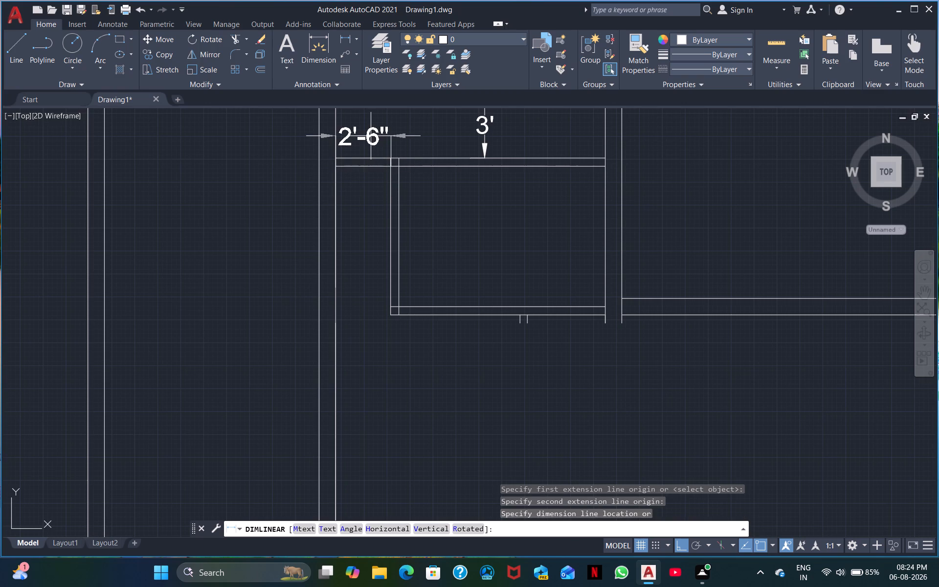
{"action": "left_click", "coordinate": [367, 143]}
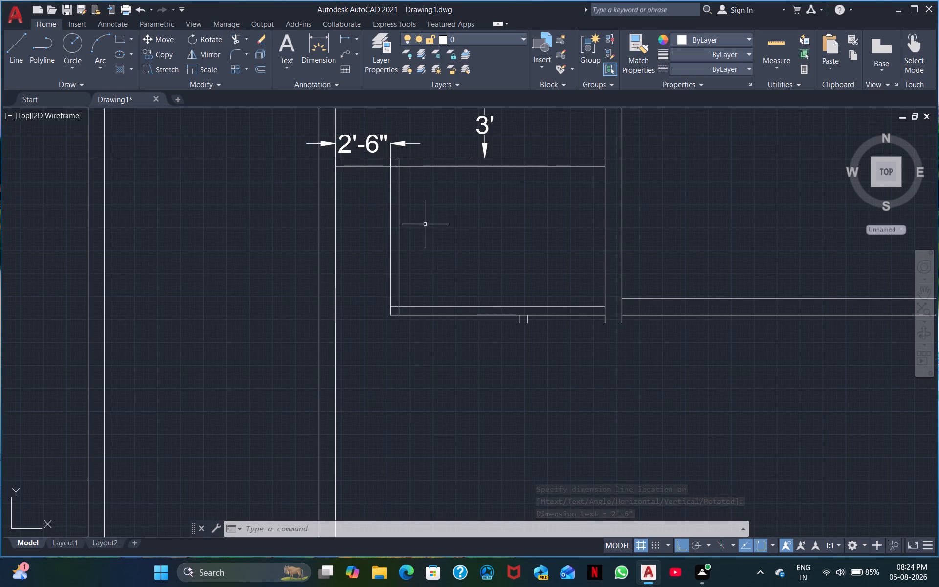
Erase the two short partition stubs left below the small room's bottom wall.
{"action": "left_click_drag", "start_coordinate": [532, 321], "coordinate": [517, 321]}
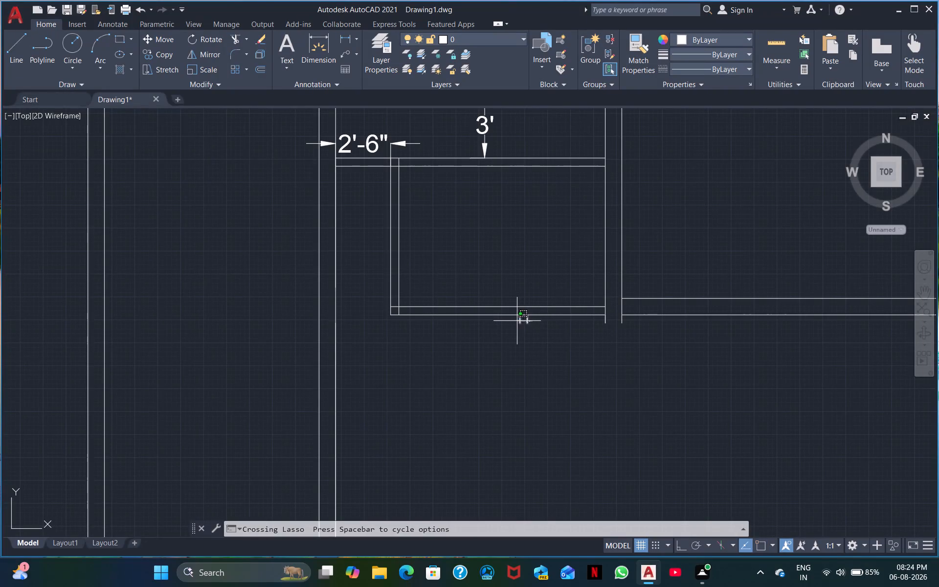
{"action": "left_click_drag", "start_coordinate": [517, 321], "coordinate": [516, 321]}
{"action": "right_click", "coordinate": [492, 342]}
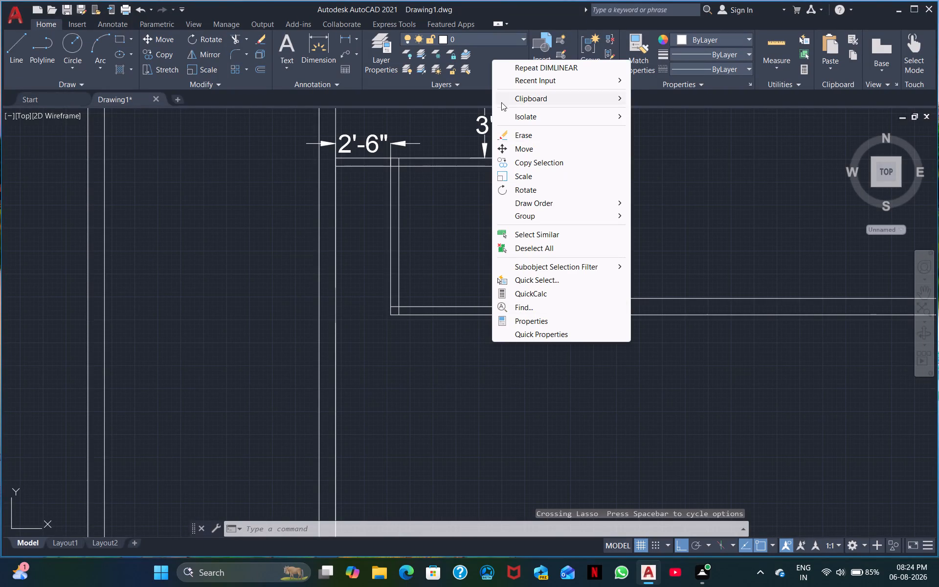
{"action": "left_click", "coordinate": [518, 135]}
{"action": "middle_click_drag", "start_coordinate": [429, 221], "coordinate": [482, 225]}
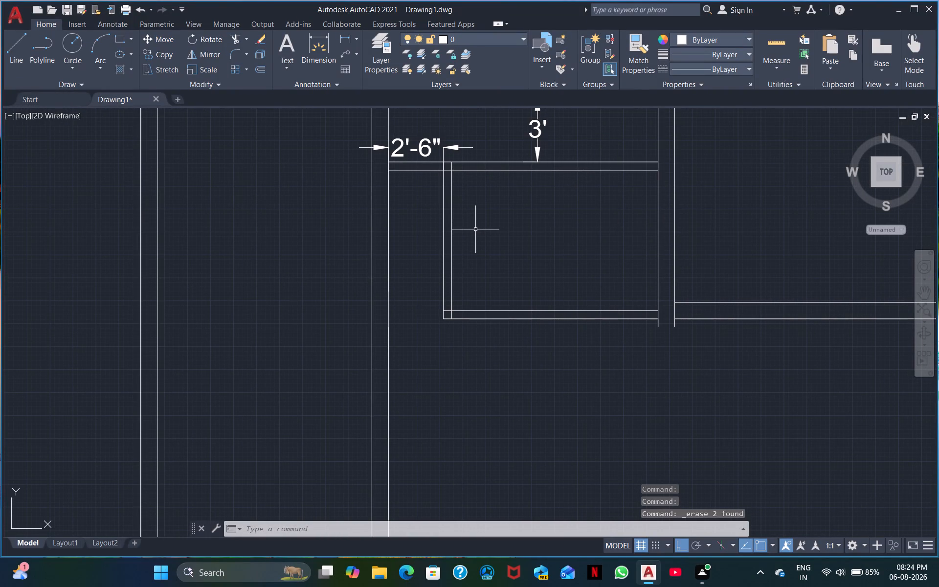
Erase the inner line of the small room's left wall.
{"action": "left_click", "coordinate": [450, 241]}
{"action": "right_click", "coordinate": [453, 243]}
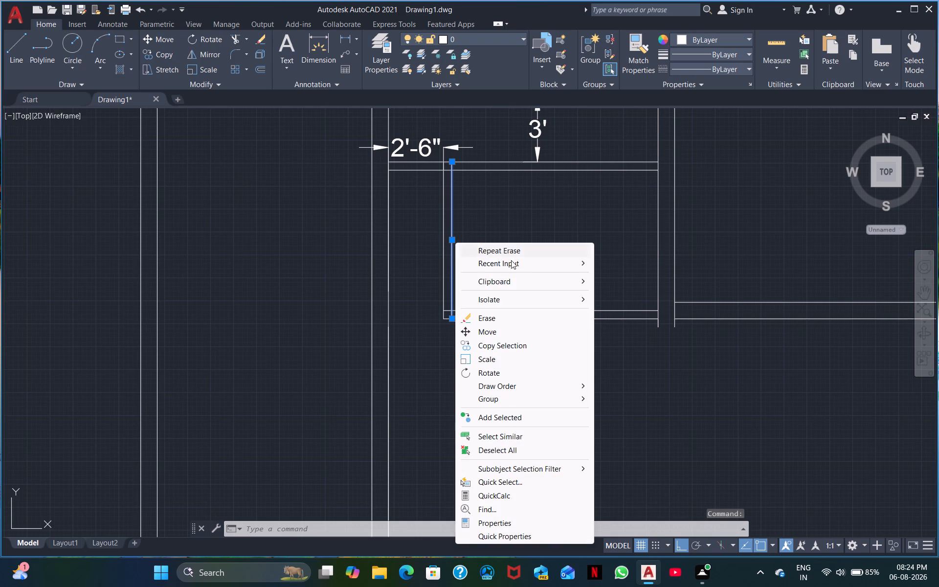
{"action": "left_click", "coordinate": [496, 317]}
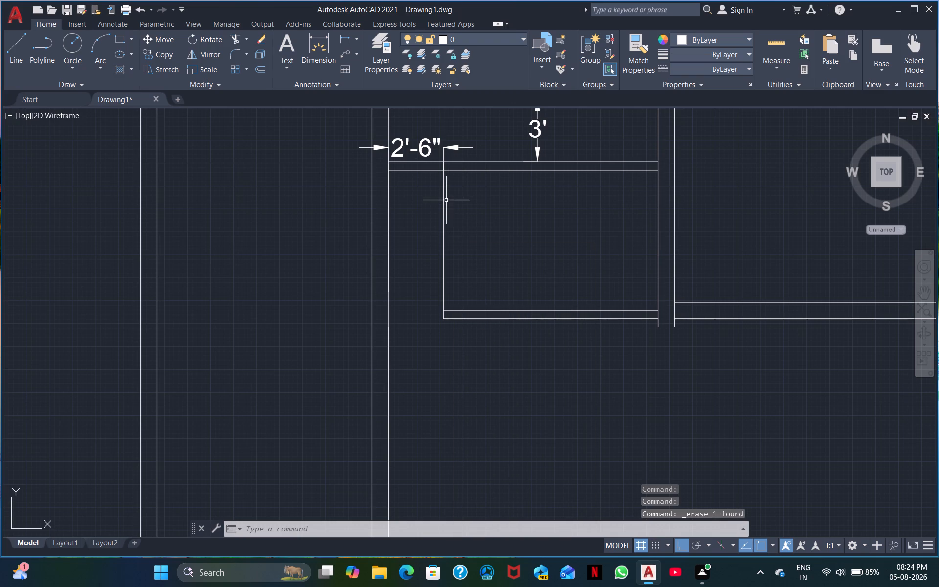
Offset the outer line of the small room's left wall 9" toward the room's interior.
{"action": "key", "text": "o"}
{"action": "key", "text": "space"}
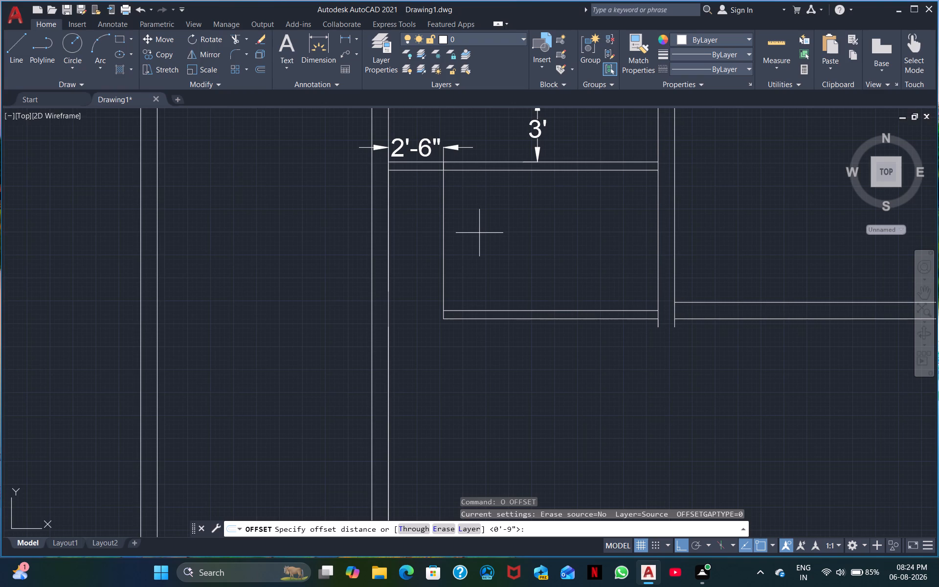
{"action": "key", "text": "plus"}
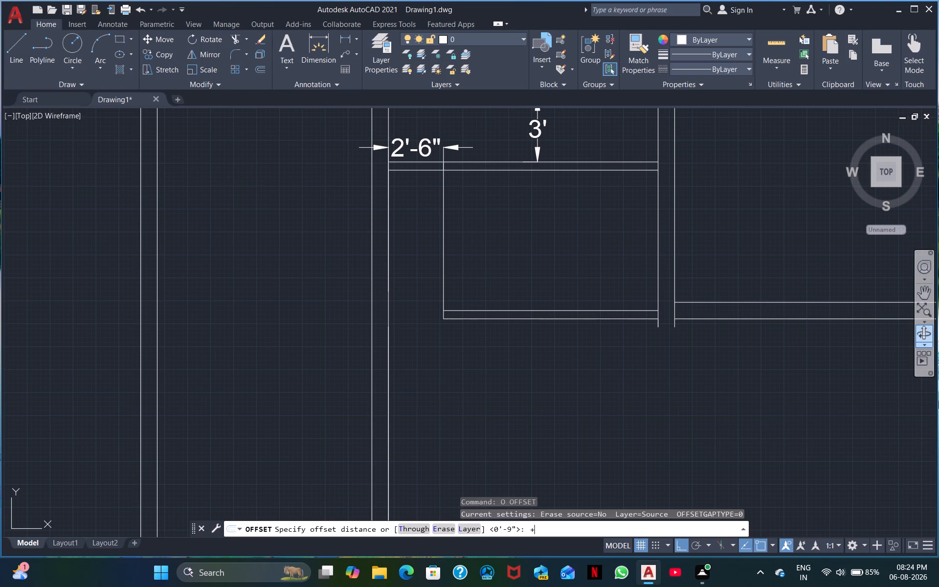
{"action": "key", "text": "BackSpace"}
{"action": "key", "text": "9"}
{"action": "key", "text": "shift+quotedbl"}
{"action": "key", "text": "Return"}
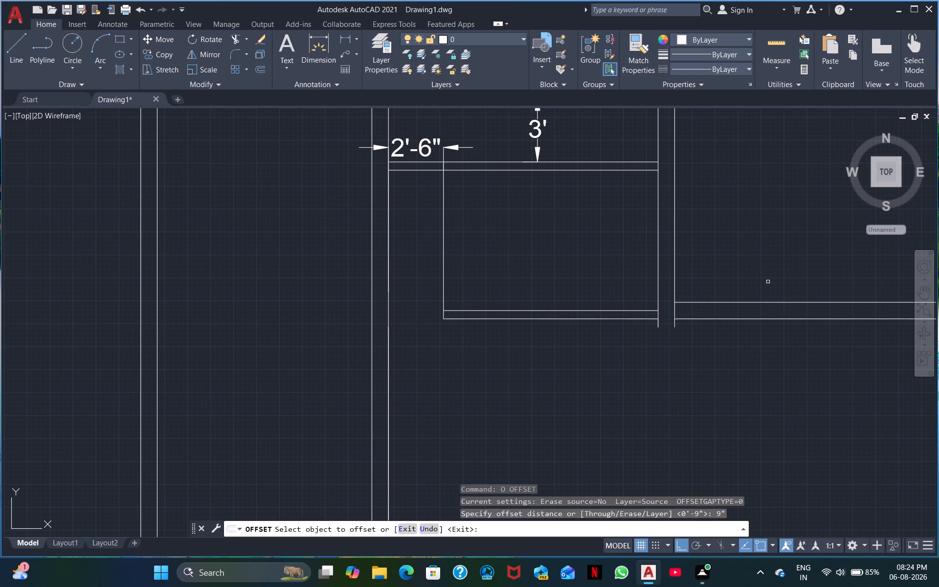
{"action": "left_click", "coordinate": [444, 266]}
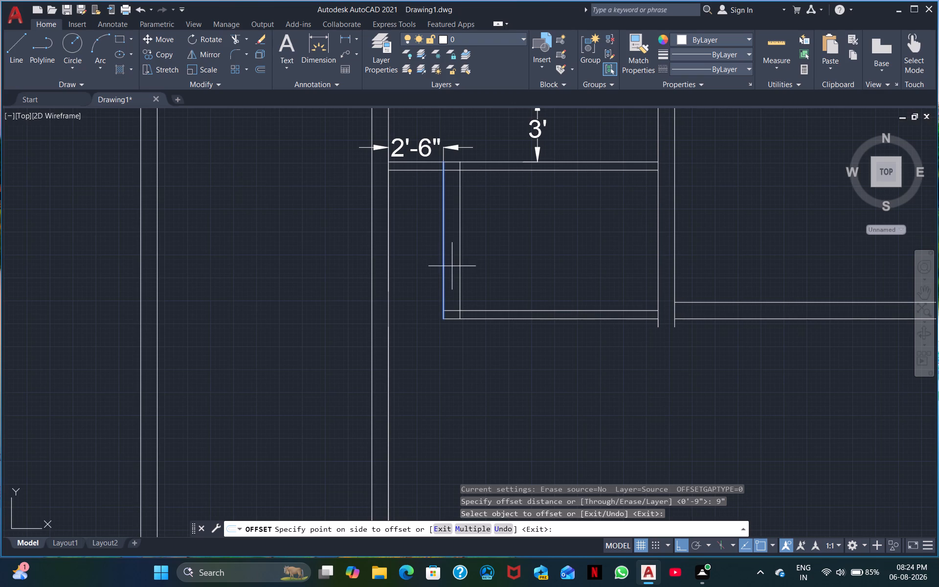
{"action": "left_click", "coordinate": [478, 271]}
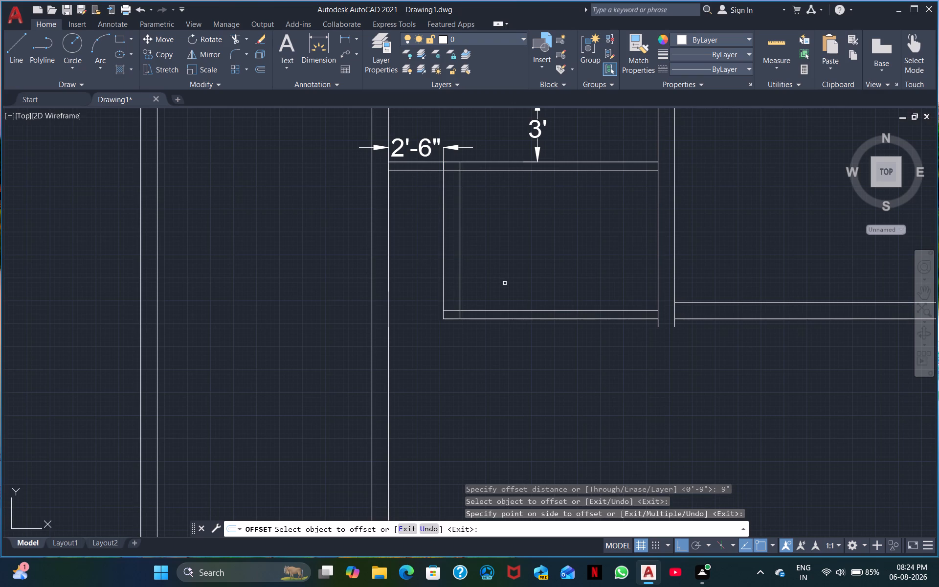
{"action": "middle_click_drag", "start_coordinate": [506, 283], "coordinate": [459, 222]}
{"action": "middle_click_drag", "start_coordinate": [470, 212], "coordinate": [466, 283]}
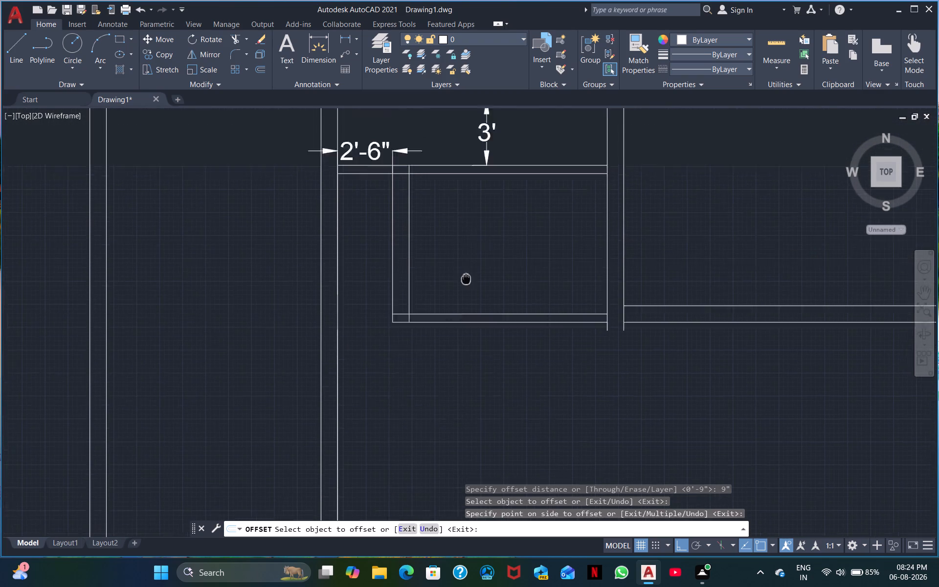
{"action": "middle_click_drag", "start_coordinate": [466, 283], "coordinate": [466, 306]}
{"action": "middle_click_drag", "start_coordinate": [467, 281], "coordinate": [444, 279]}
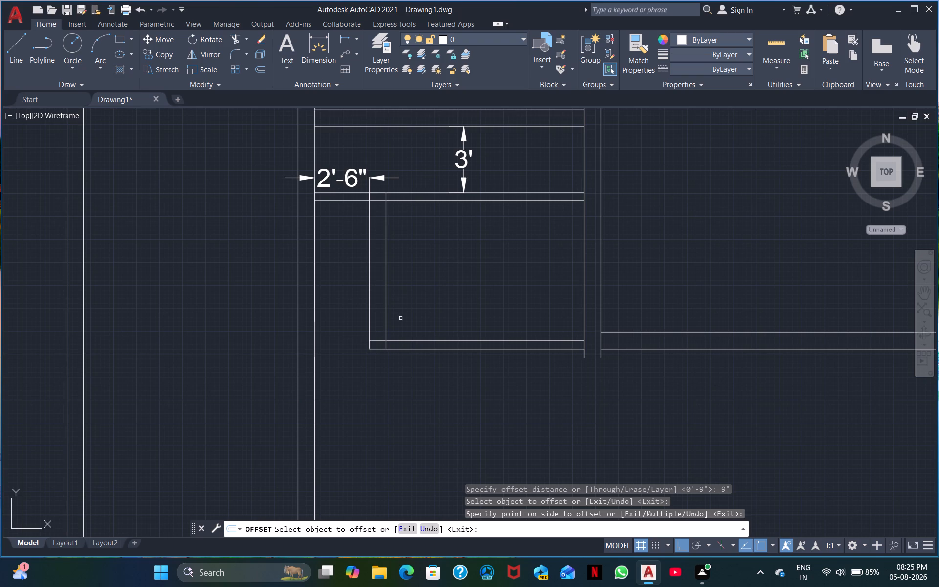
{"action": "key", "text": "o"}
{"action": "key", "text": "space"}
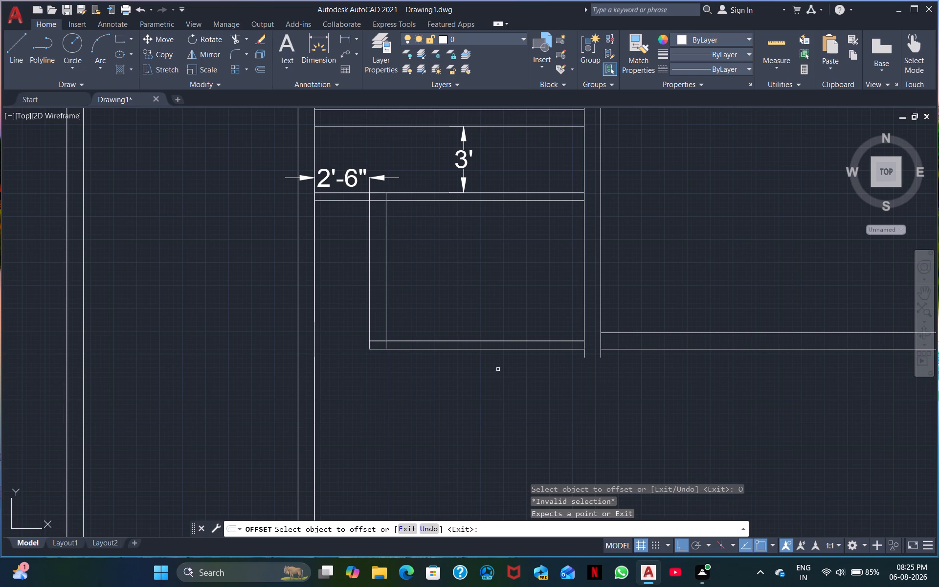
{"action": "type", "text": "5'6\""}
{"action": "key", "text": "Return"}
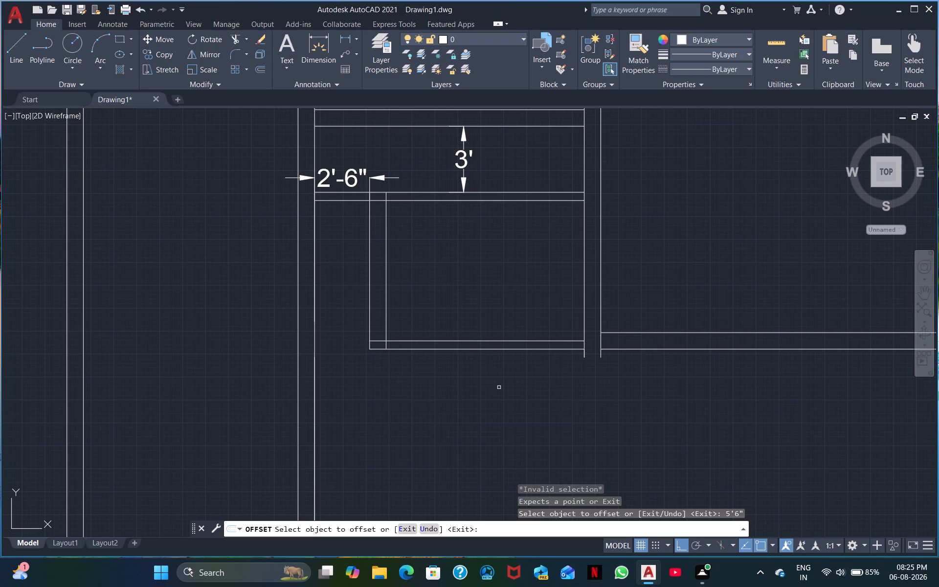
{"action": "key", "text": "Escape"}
Offset the inner line of the small room's left wall 5'6" into the room for a partition.
{"action": "key", "text": "space"}
{"action": "key", "text": "space"}
{"action": "key", "text": "space"}
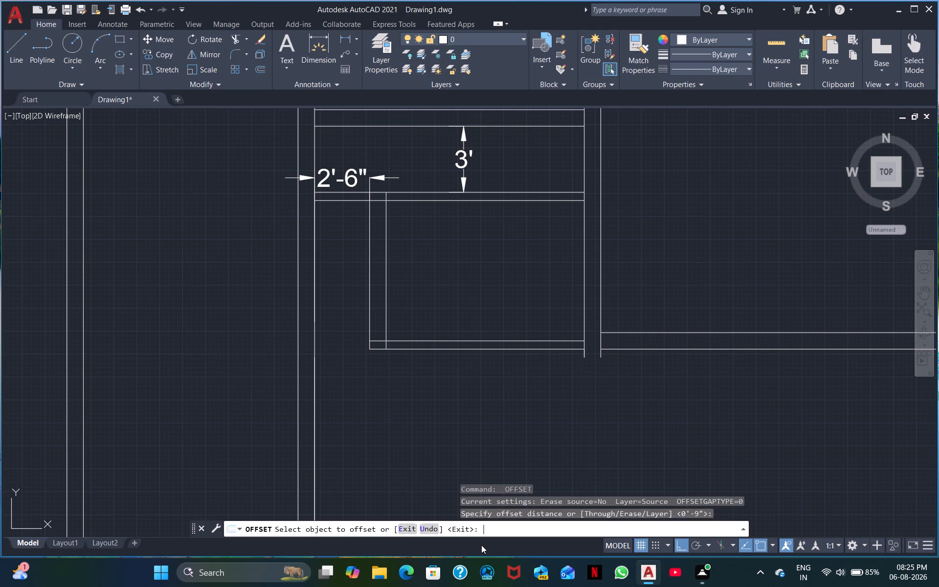
{"action": "key", "text": "space"}
{"action": "key", "text": "5"}
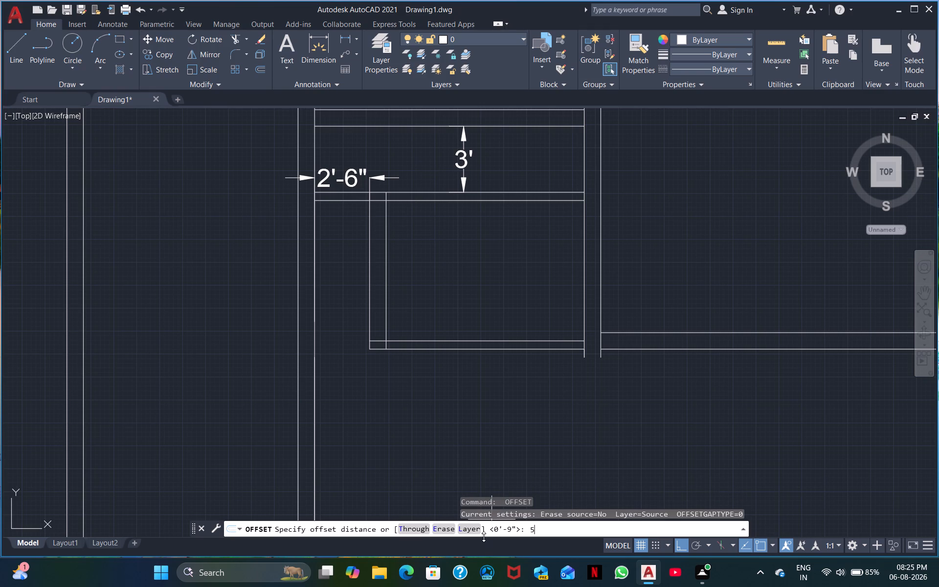
{"action": "key", "text": "apostrophe"}
{"action": "key", "text": "6"}
{"action": "key", "text": "shift+quotedbl"}
{"action": "key", "text": "Return"}
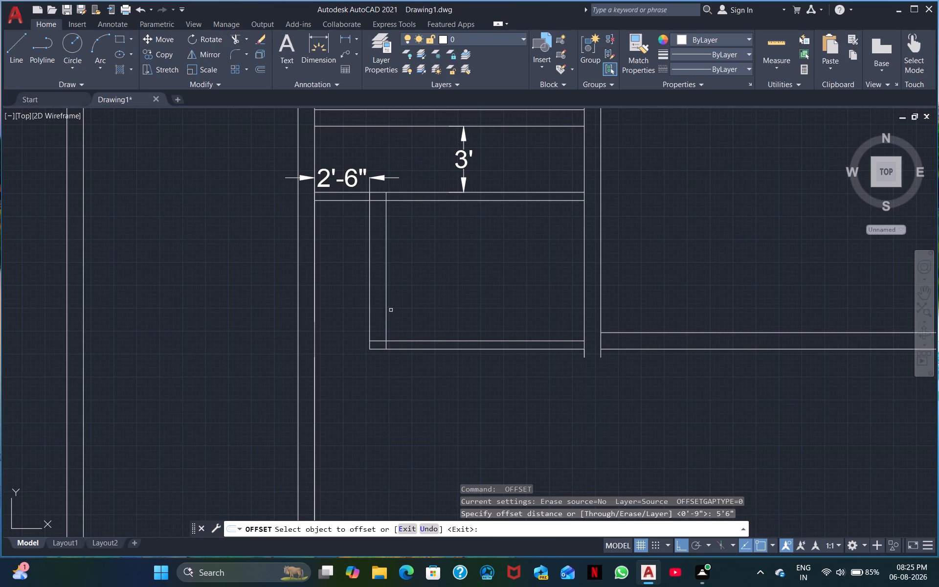
{"action": "left_click", "coordinate": [386, 313]}
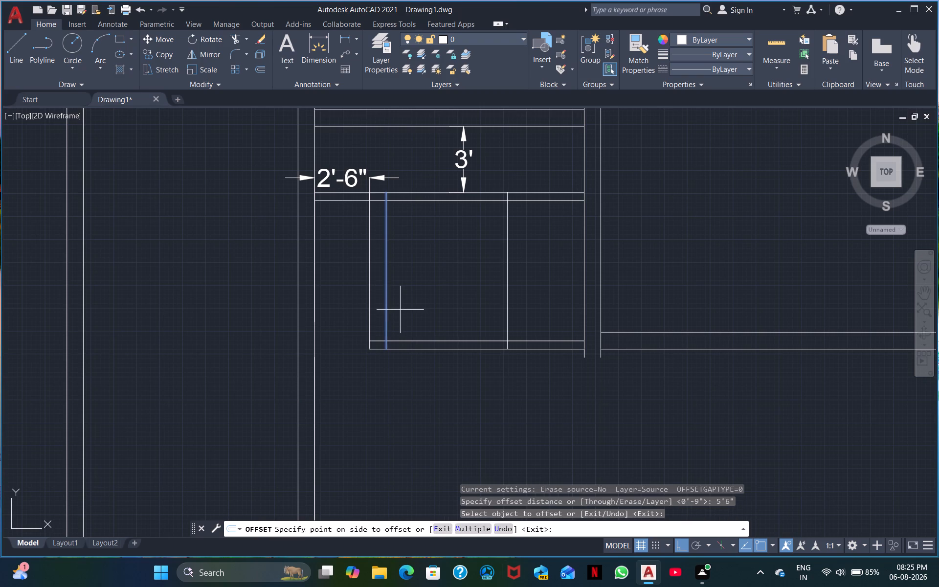
{"action": "left_click", "coordinate": [413, 309]}
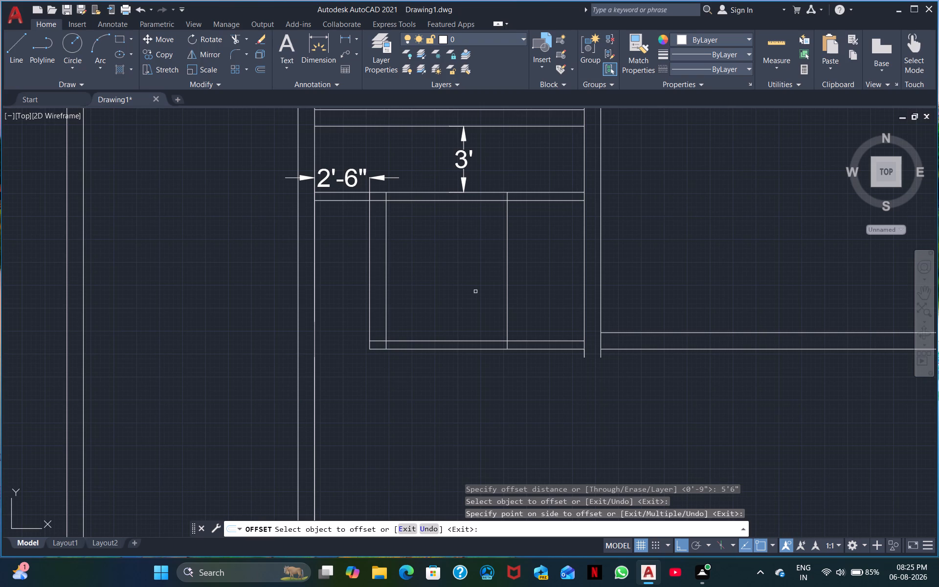
{"action": "key", "text": "Escape"}
Offset the new partition line 4" toward the thick vertical wall on the room's right side.
{"action": "key", "text": "space"}
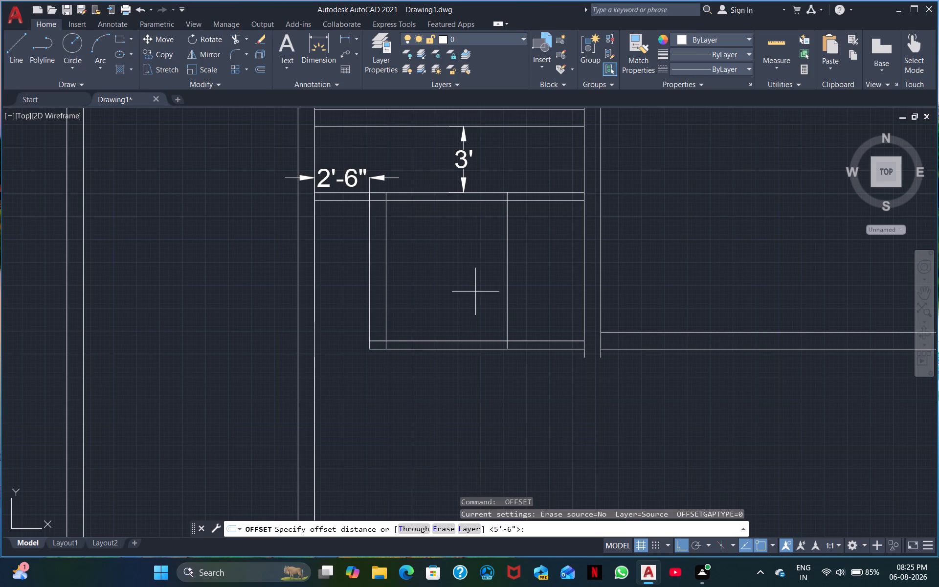
{"action": "key", "text": "4"}
{"action": "key", "text": "shift+quotedbl"}
{"action": "key", "text": "Return"}
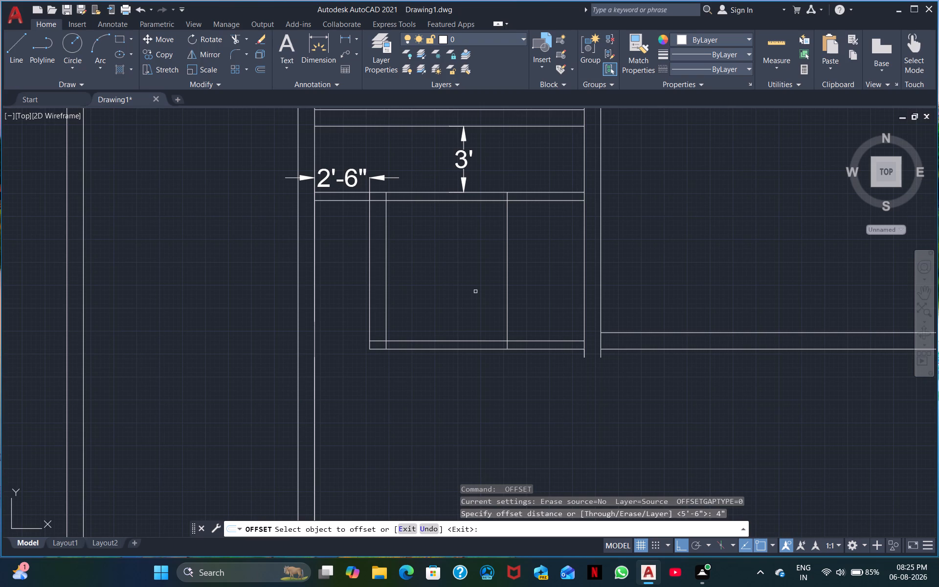
{"action": "left_click", "coordinate": [508, 291]}
{"action": "left_click", "coordinate": [513, 291]}
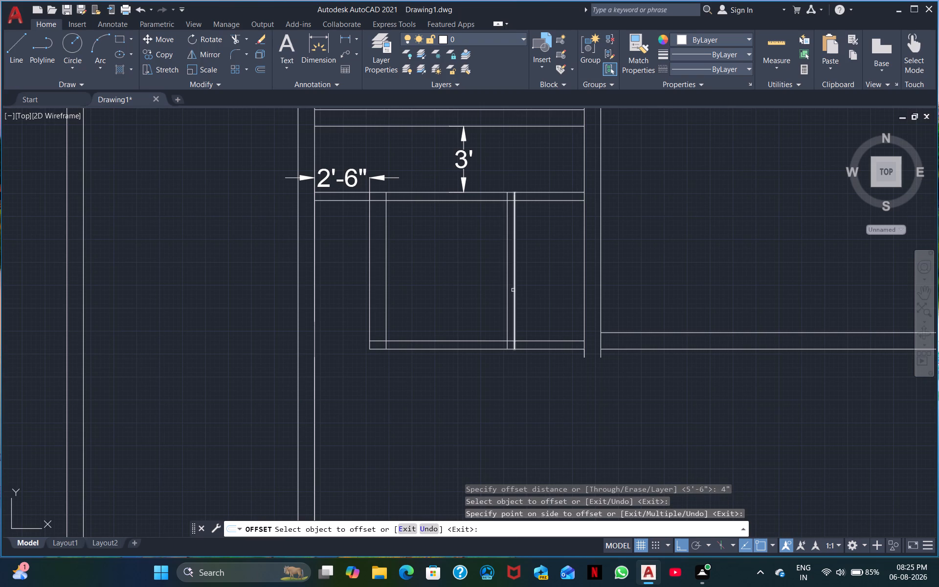
{"action": "key", "text": "Escape"}
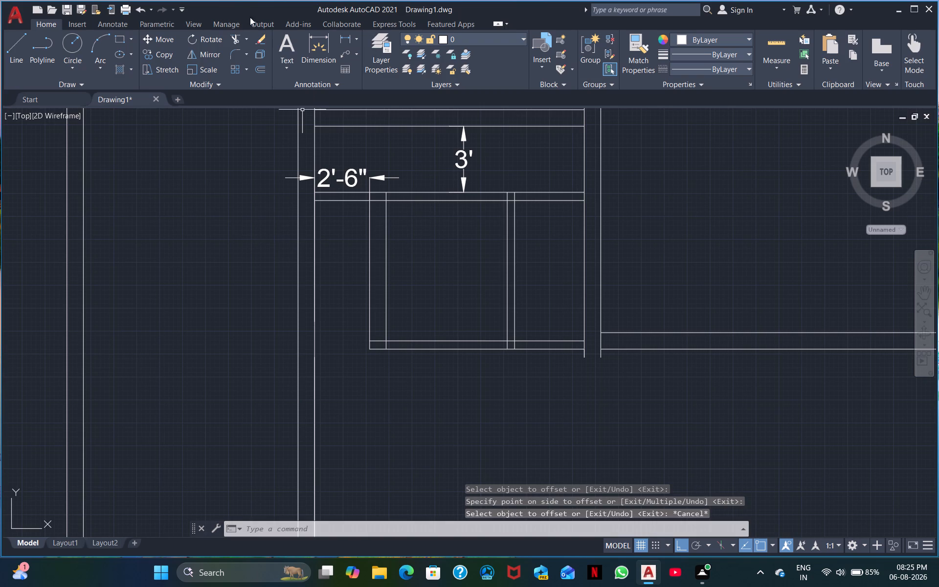
Check the clear width between the new partition and the small room's right wall with a linear dimension.
{"action": "left_click", "coordinate": [348, 35]}
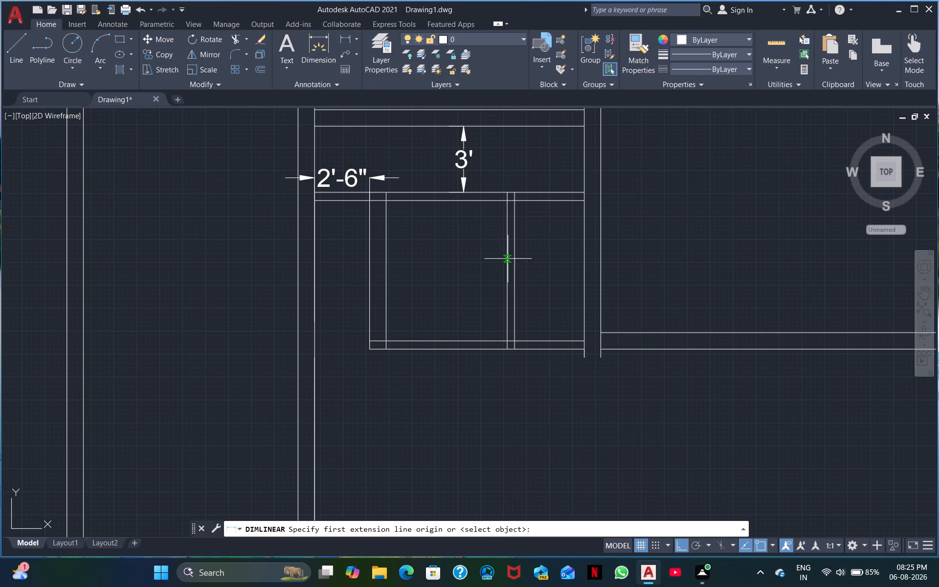
{"action": "left_click", "coordinate": [516, 271]}
{"action": "left_click", "coordinate": [582, 268]}
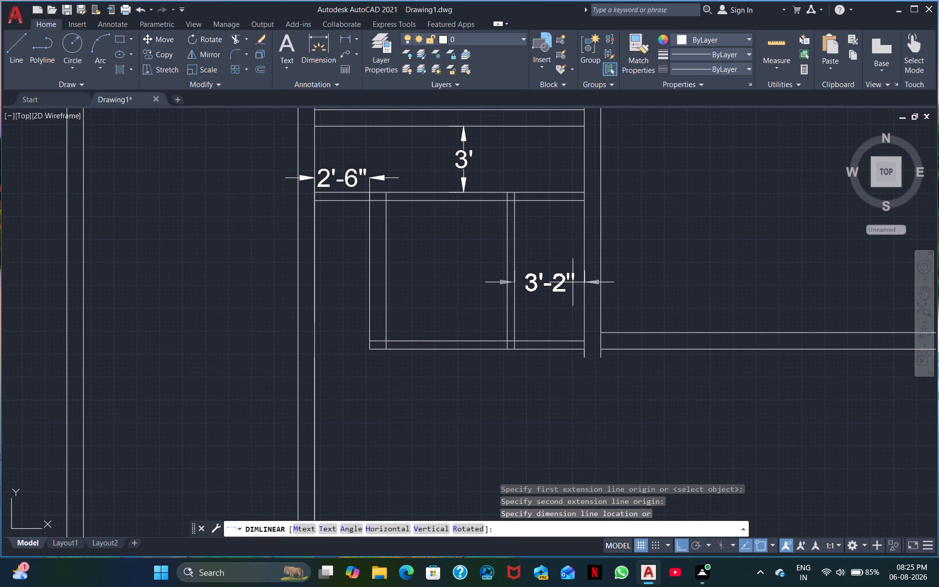
{"action": "right_click", "coordinate": [572, 257]}
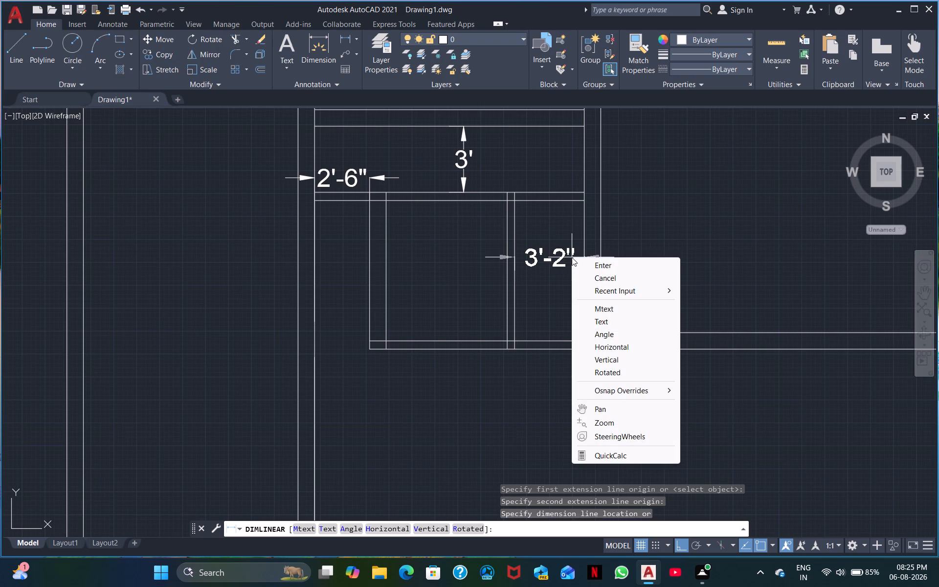
{"action": "left_click", "coordinate": [598, 278]}
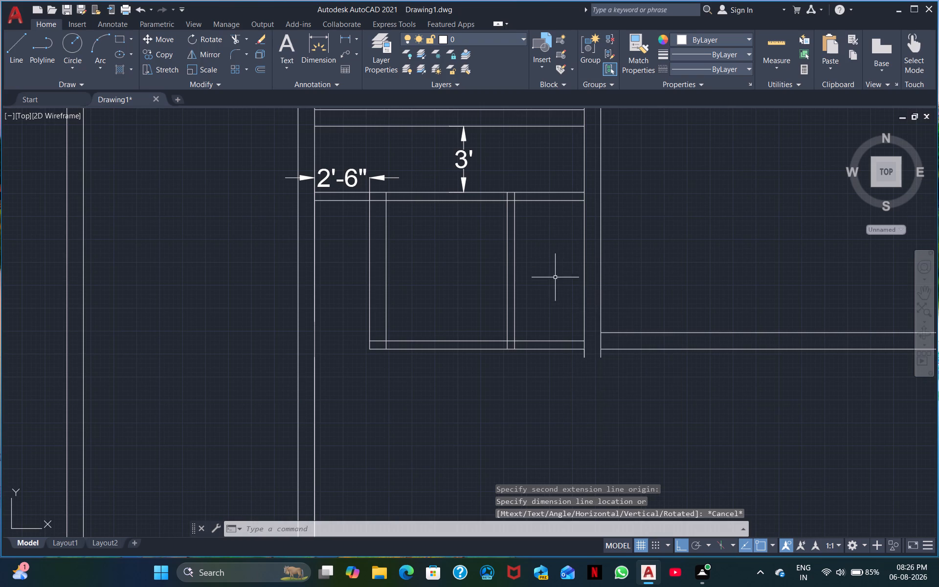
Check the small room's clear height between its top and bottom walls with a linear dimension.
{"action": "scroll", "coordinate": [555, 276], "scroll_direction": "down", "scroll_amount": 2}
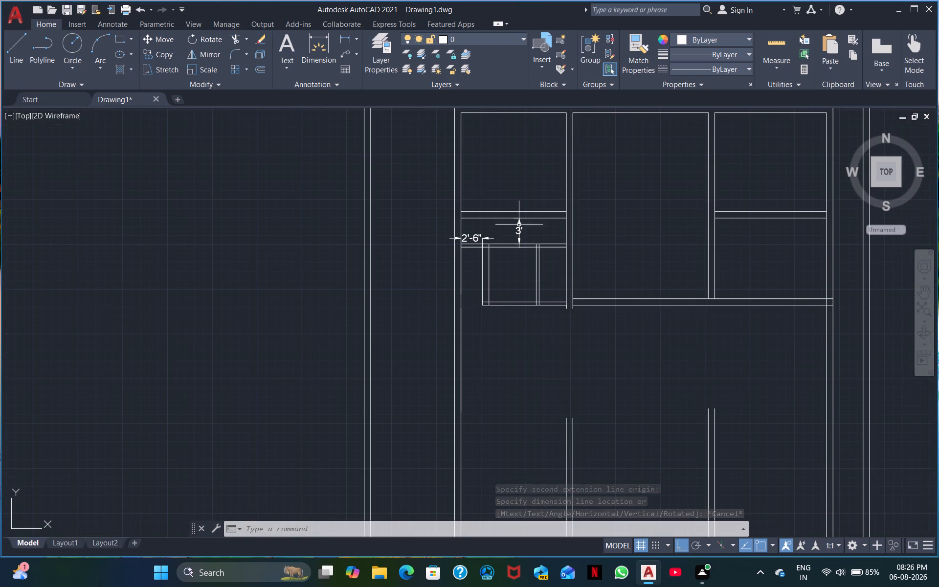
{"action": "scroll", "coordinate": [442, 206], "scroll_direction": "up", "scroll_amount": 3}
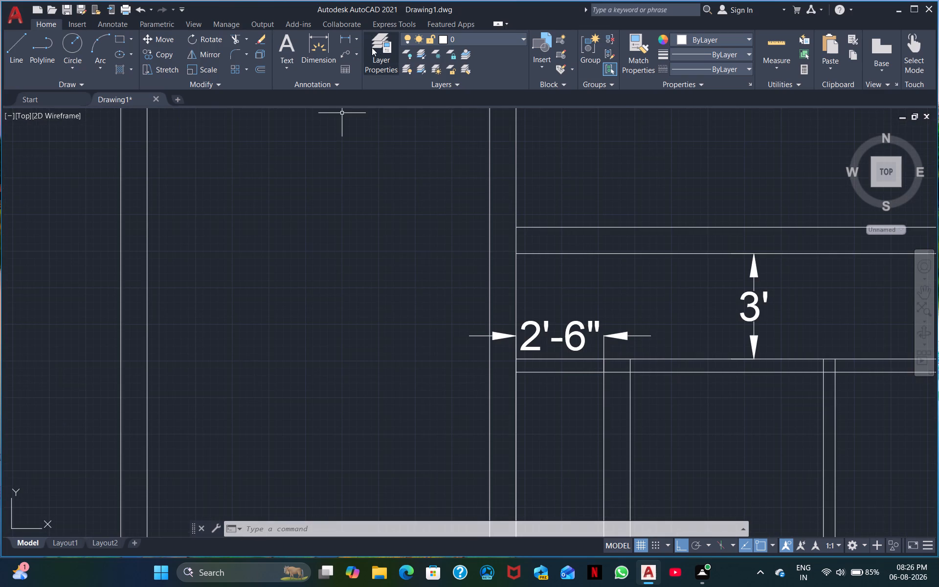
{"action": "left_click", "coordinate": [348, 41]}
{"action": "left_click", "coordinate": [683, 373]}
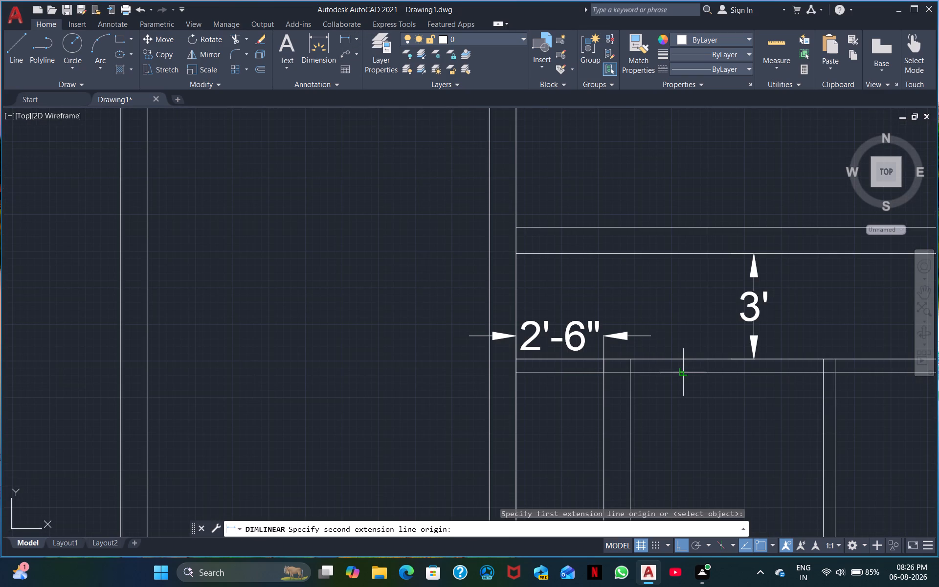
{"action": "middle_click_drag", "start_coordinate": [684, 374], "coordinate": [683, 275]}
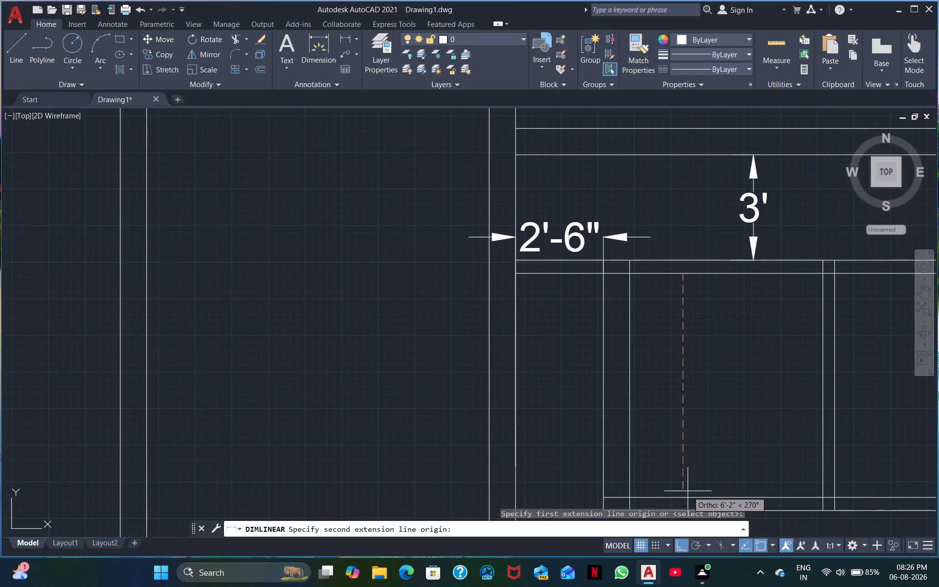
{"action": "left_click", "coordinate": [684, 500]}
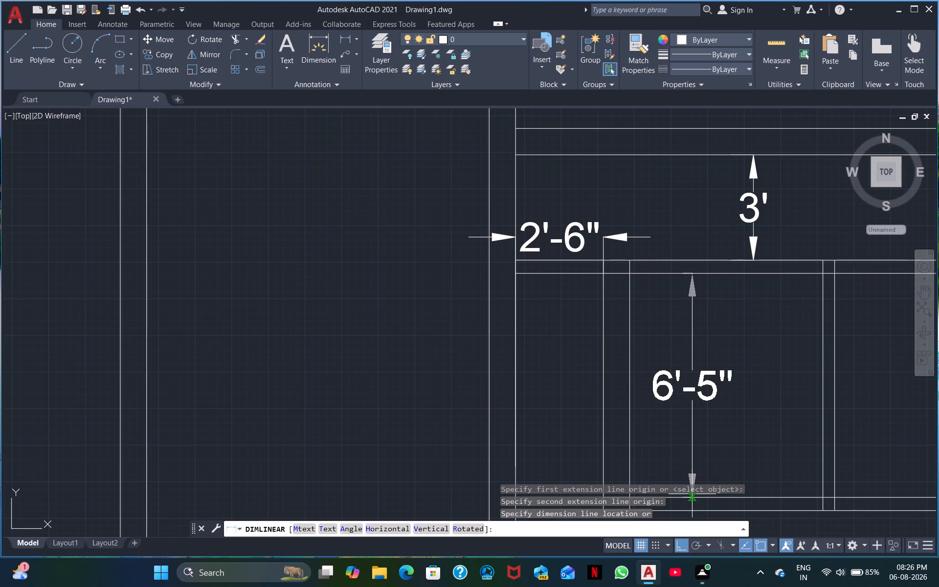
{"action": "right_click", "coordinate": [693, 487]}
{"action": "right_click", "coordinate": [715, 354]}
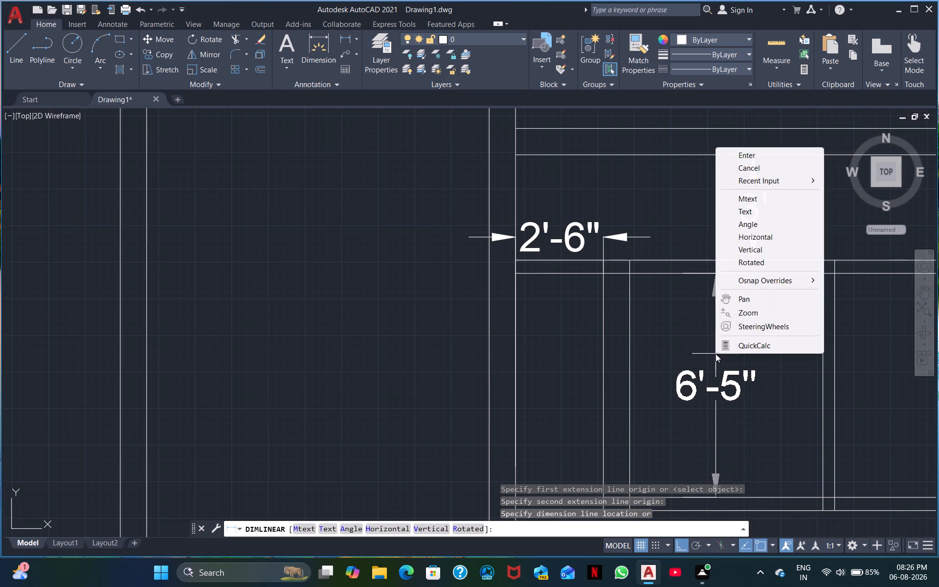
{"action": "left_click", "coordinate": [761, 167]}
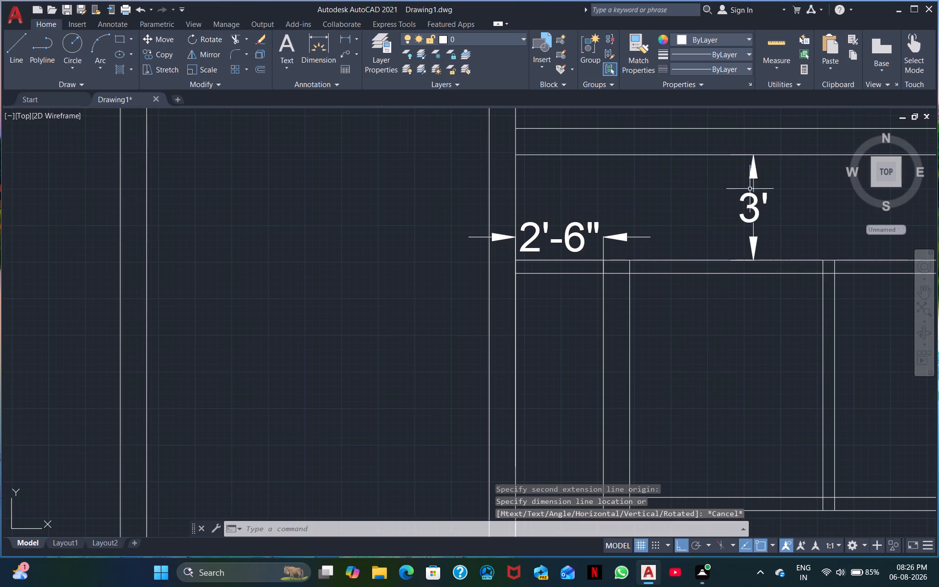
Trim both lines of the small room's top wall where they run past its left wall to the long vertical wall.
{"action": "scroll", "coordinate": [732, 344], "scroll_direction": "up", "scroll_amount": 1}
{"action": "scroll", "coordinate": [733, 344], "scroll_direction": "down", "scroll_amount": 3}
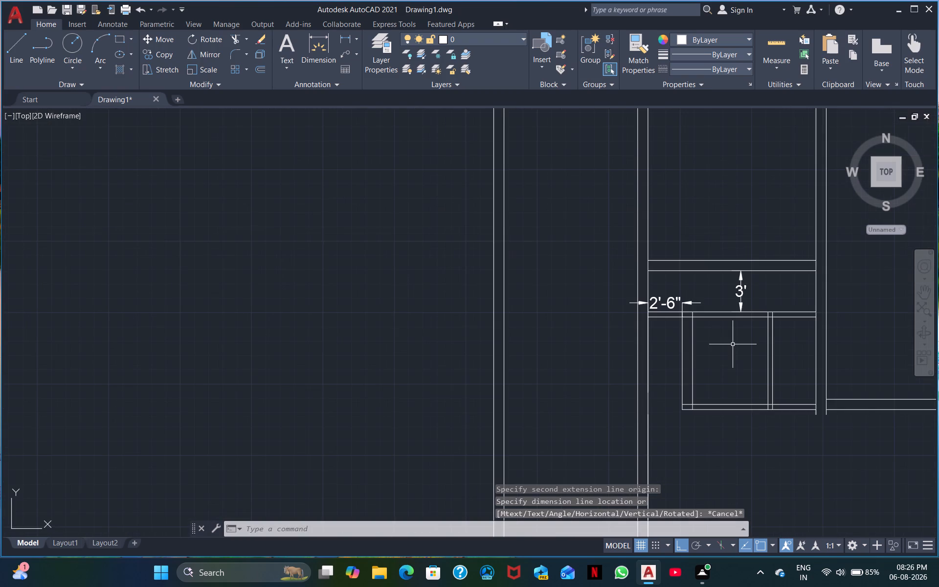
{"action": "scroll", "coordinate": [733, 344], "scroll_direction": "up", "scroll_amount": 2}
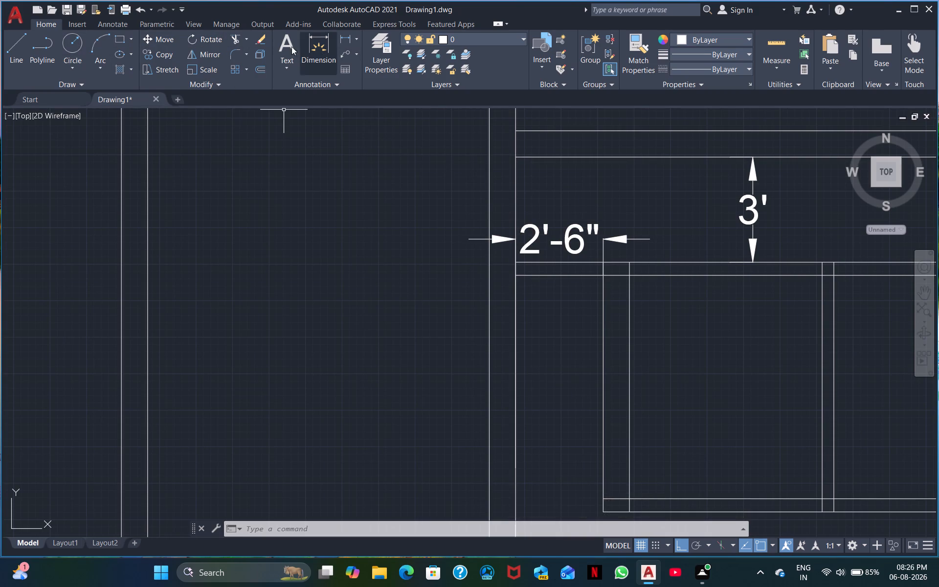
{"action": "left_click", "coordinate": [231, 33]}
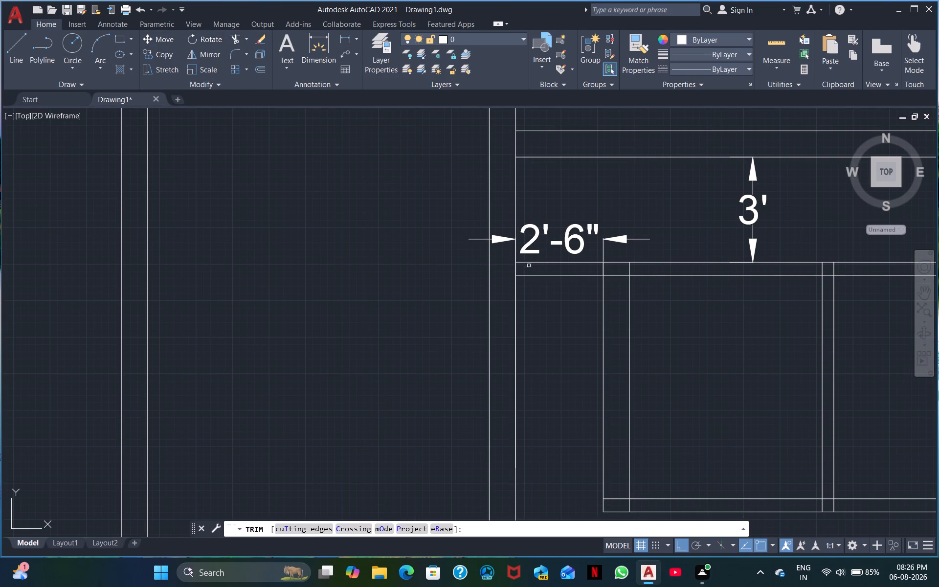
{"action": "left_click", "coordinate": [543, 263]}
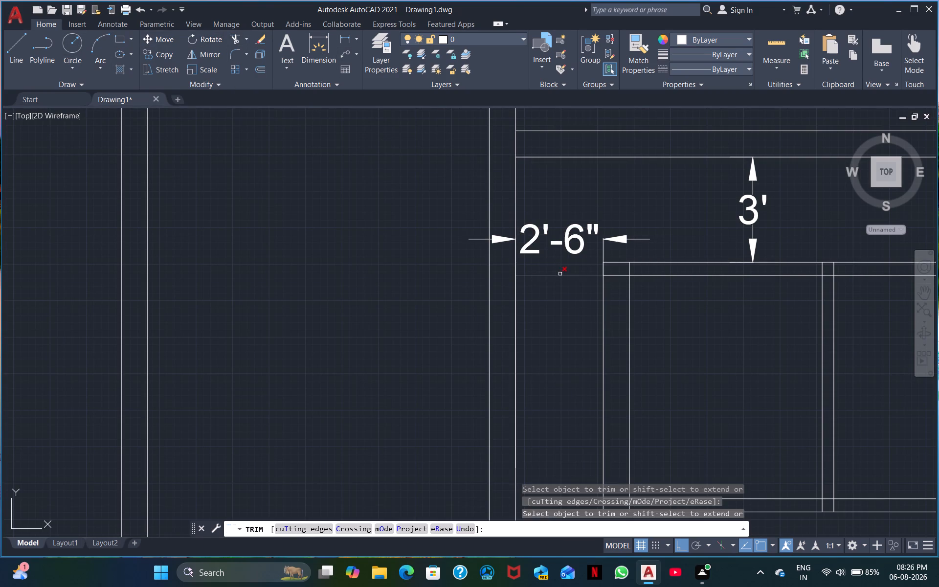
{"action": "left_click", "coordinate": [560, 276]}
Extend both lines of the lower vertical wall up to the thick wall on the small room's right side.
{"action": "scroll", "coordinate": [574, 323], "scroll_direction": "down", "scroll_amount": 1}
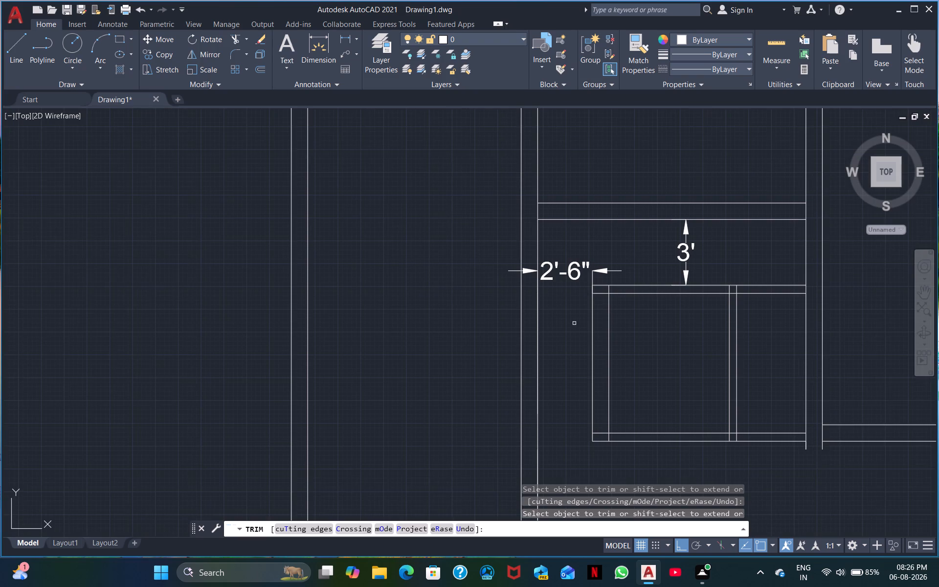
{"action": "middle_click_drag", "start_coordinate": [678, 372], "coordinate": [616, 221]}
{"action": "scroll", "coordinate": [609, 232], "scroll_direction": "down", "scroll_amount": 1}
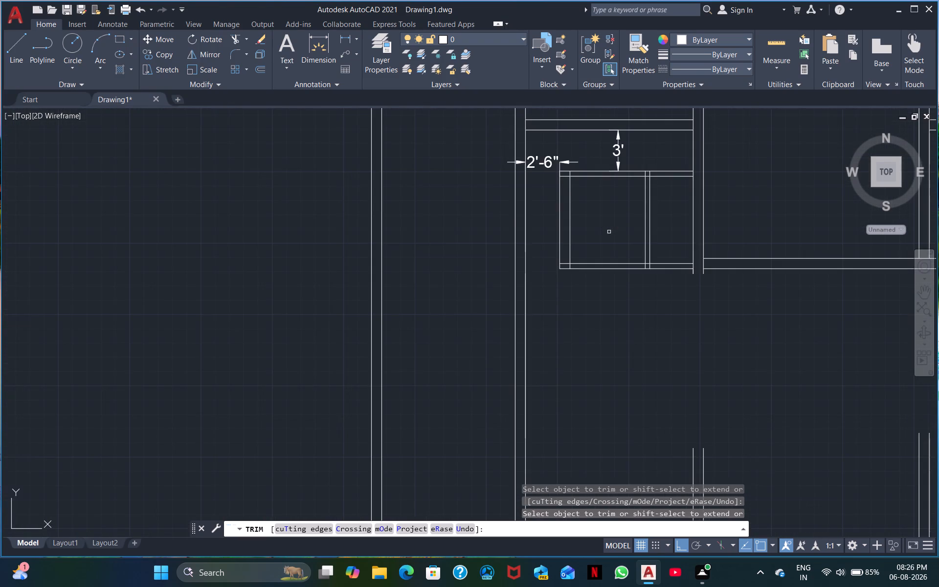
{"action": "scroll", "coordinate": [609, 232], "scroll_direction": "up", "scroll_amount": 1}
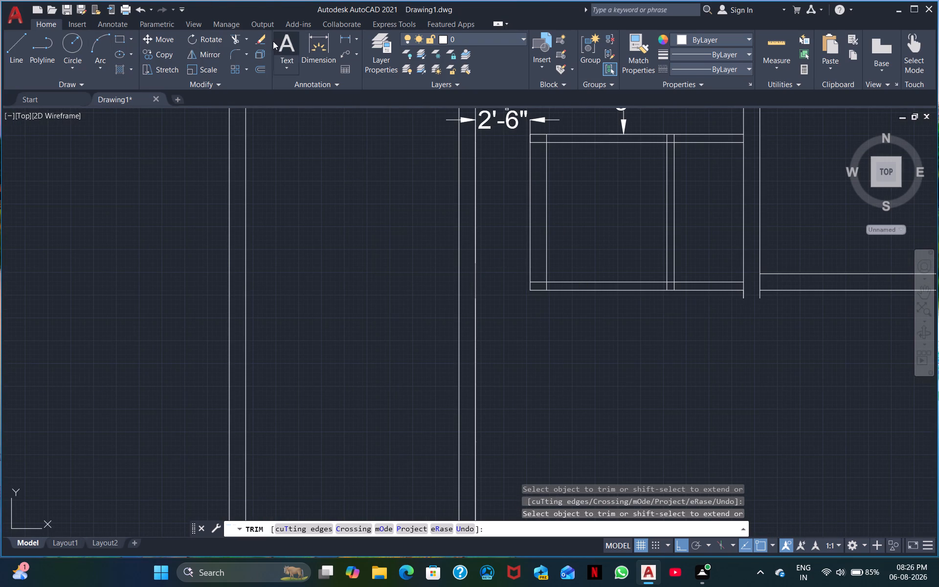
{"action": "left_click", "coordinate": [247, 38]}
{"action": "left_click", "coordinate": [230, 78]}
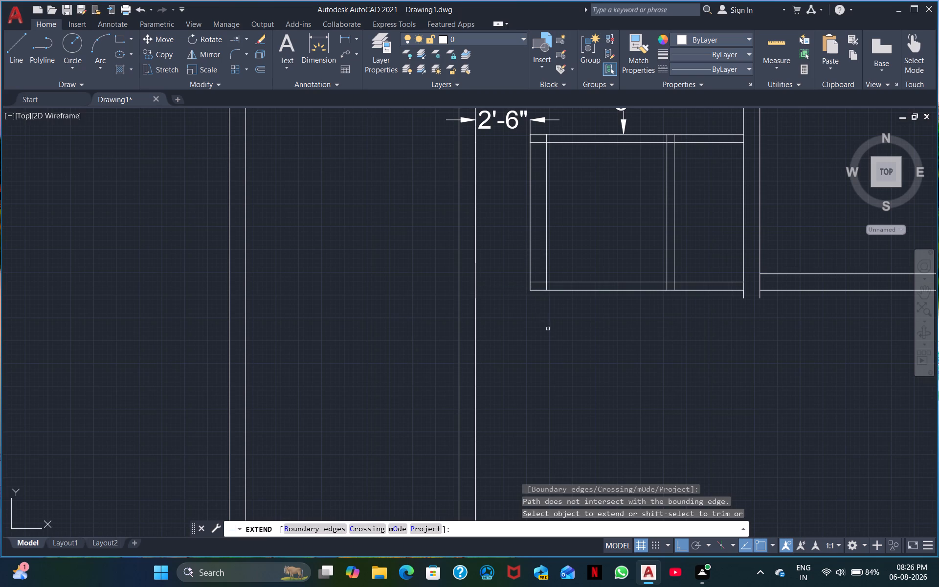
{"action": "scroll", "coordinate": [563, 354], "scroll_direction": "down", "scroll_amount": 1}
{"action": "middle_click_drag", "start_coordinate": [593, 357], "coordinate": [490, 203]}
{"action": "scroll", "coordinate": [593, 357], "scroll_direction": "down", "scroll_amount": 1}
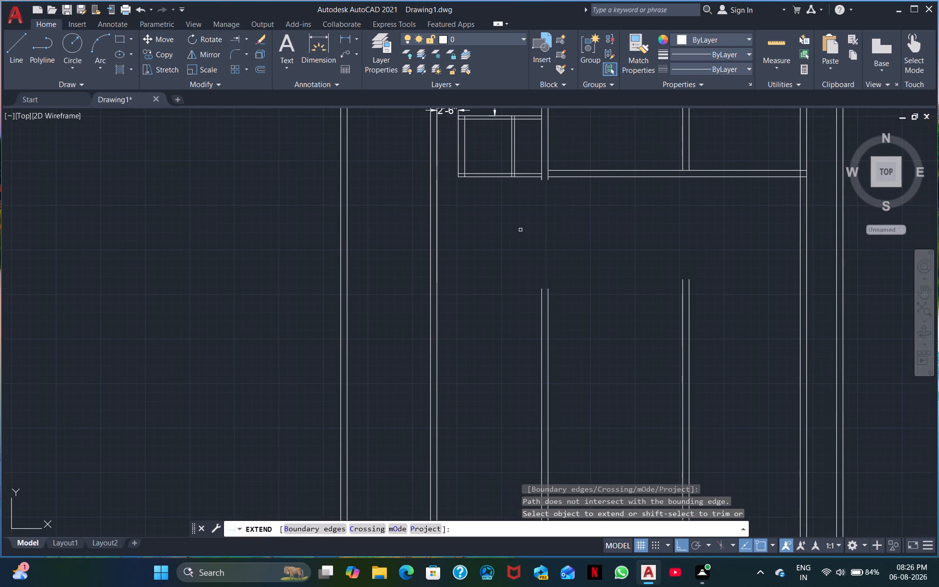
{"action": "left_click", "coordinate": [542, 299]}
{"action": "left_click", "coordinate": [549, 301]}
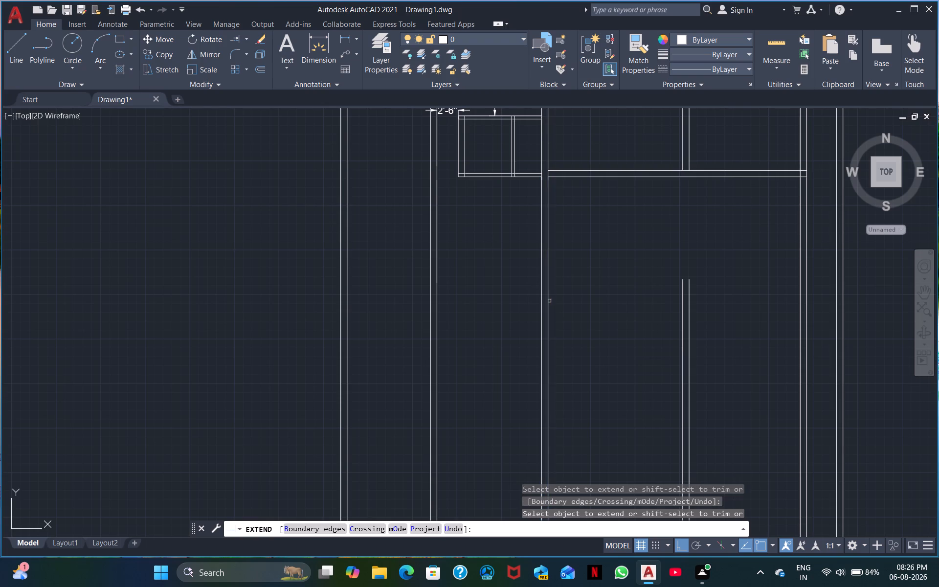
Extend the large room's bottom wall toward the small room, its upper line to the small room's outer left line and its lower line to the bottom wall.
{"action": "scroll", "coordinate": [568, 302], "scroll_direction": "down", "scroll_amount": 1}
{"action": "scroll", "coordinate": [567, 302], "scroll_direction": "up", "scroll_amount": 2}
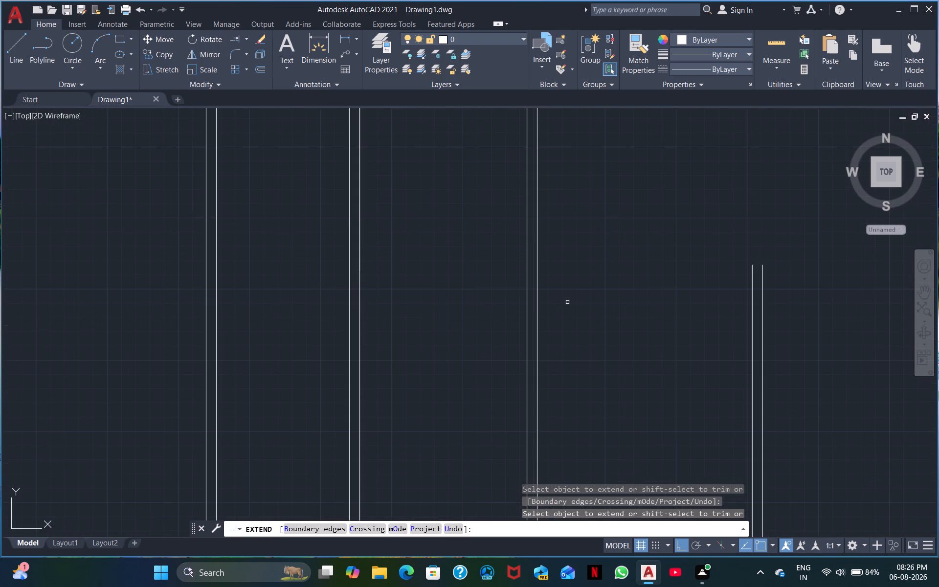
{"action": "scroll", "coordinate": [567, 302], "scroll_direction": "down", "scroll_amount": 3}
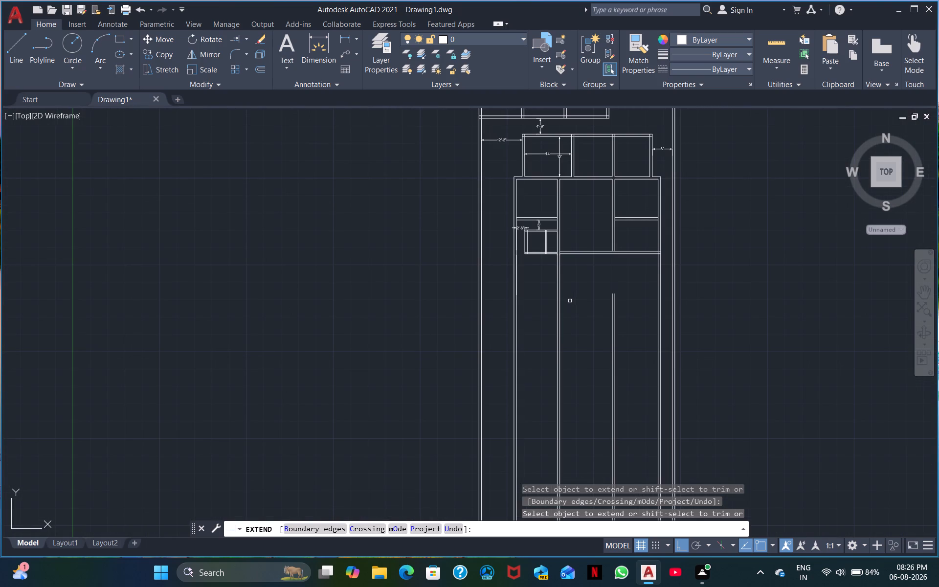
{"action": "scroll", "coordinate": [533, 292], "scroll_direction": "up", "scroll_amount": 4}
{"action": "middle_click_drag", "start_coordinate": [531, 297], "coordinate": [494, 405]}
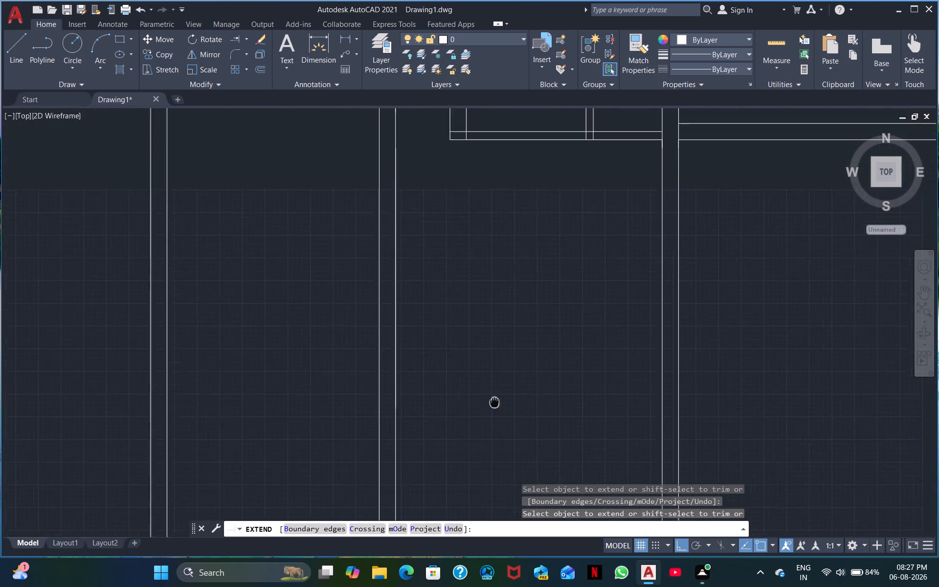
{"action": "middle_click_drag", "start_coordinate": [494, 405], "coordinate": [495, 484]}
{"action": "middle_click_drag", "start_coordinate": [515, 379], "coordinate": [468, 499]}
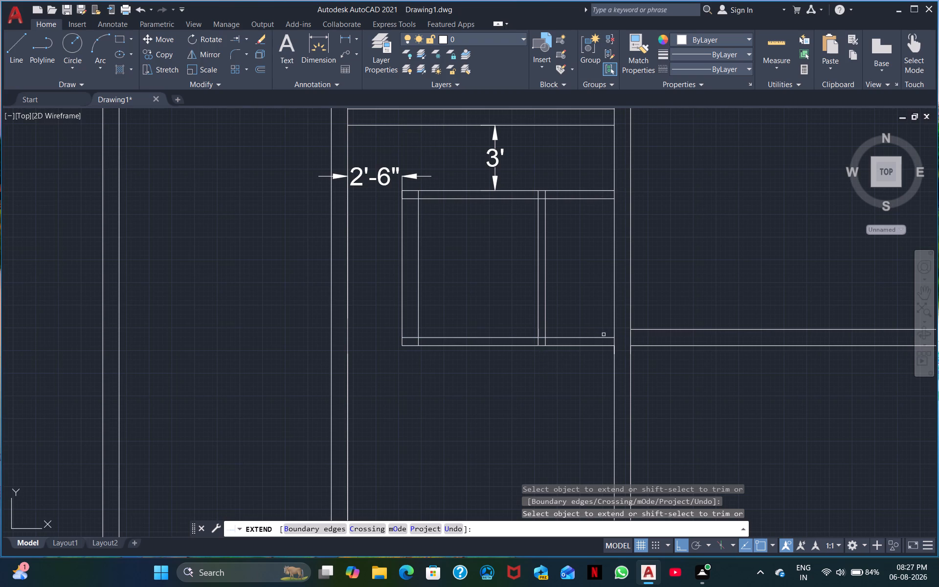
{"action": "key", "text": "Escape"}
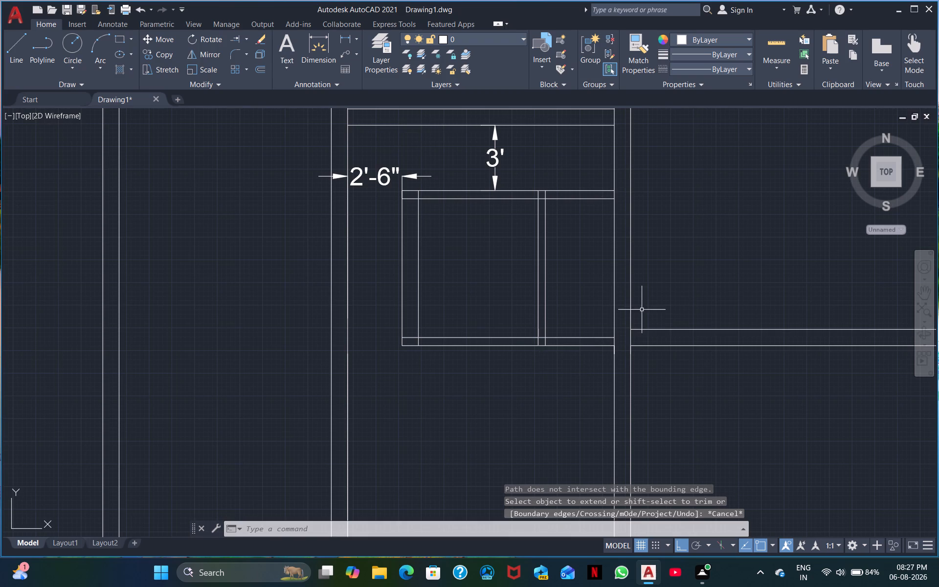
{"action": "left_click", "coordinate": [232, 38]}
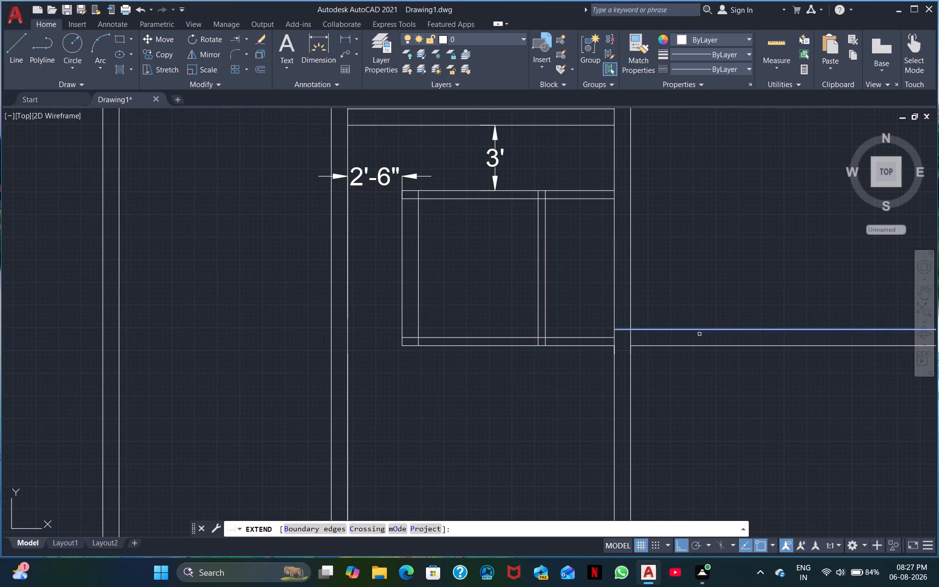
{"action": "left_click", "coordinate": [659, 331]}
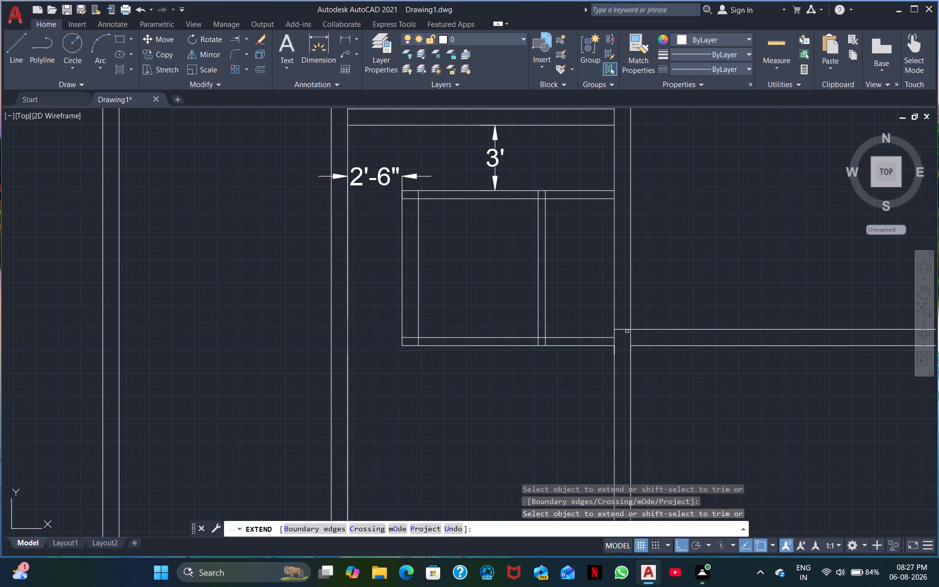
{"action": "left_click", "coordinate": [622, 330]}
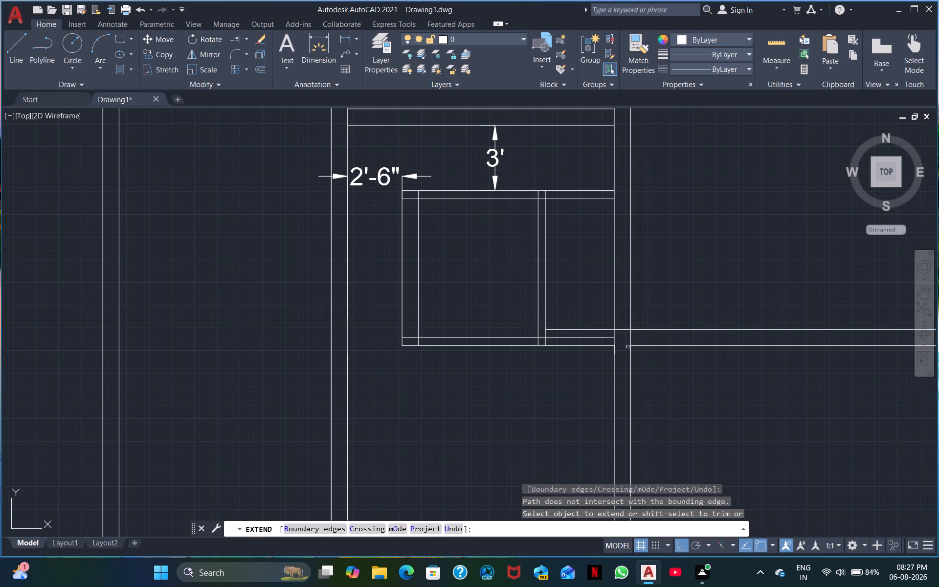
{"action": "left_click", "coordinate": [645, 345]}
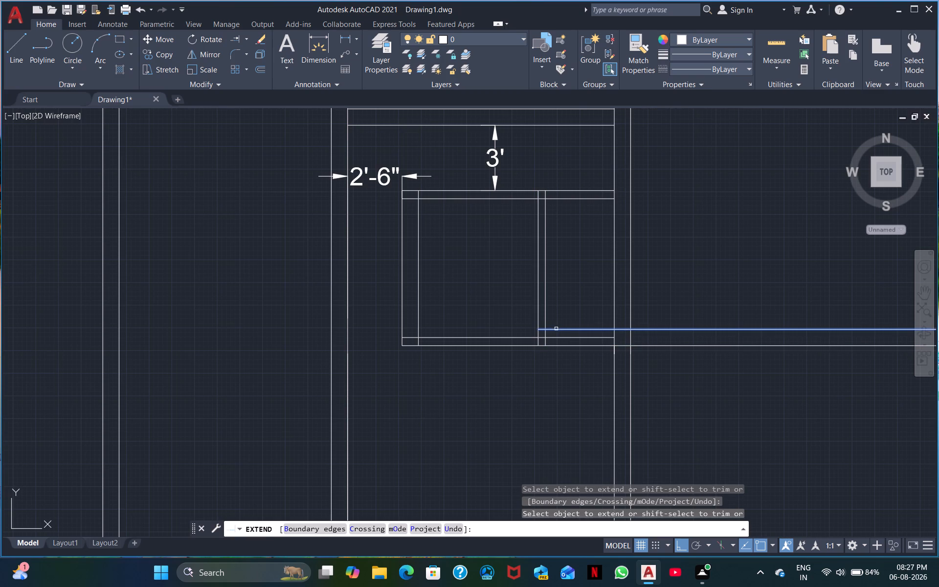
{"action": "left_click", "coordinate": [556, 329]}
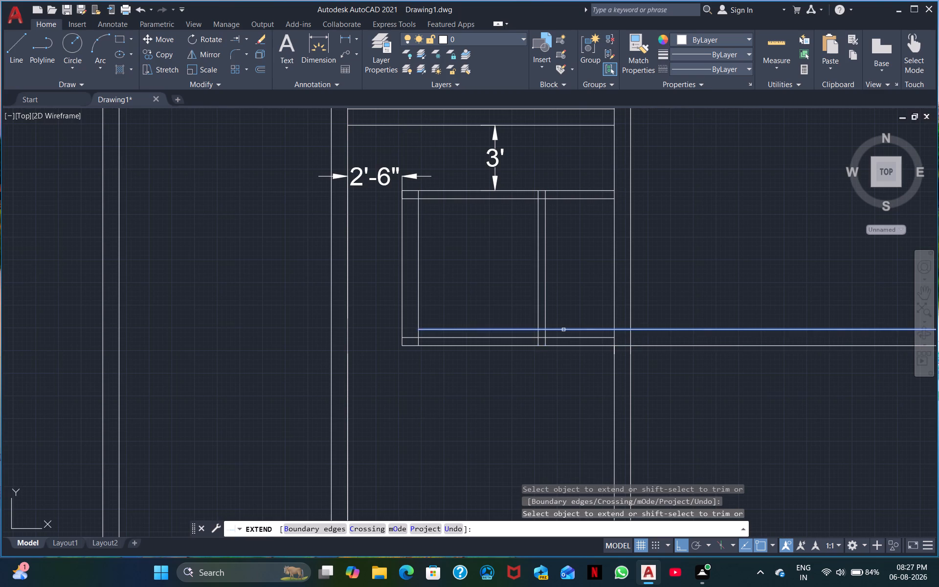
{"action": "left_click", "coordinate": [563, 329]}
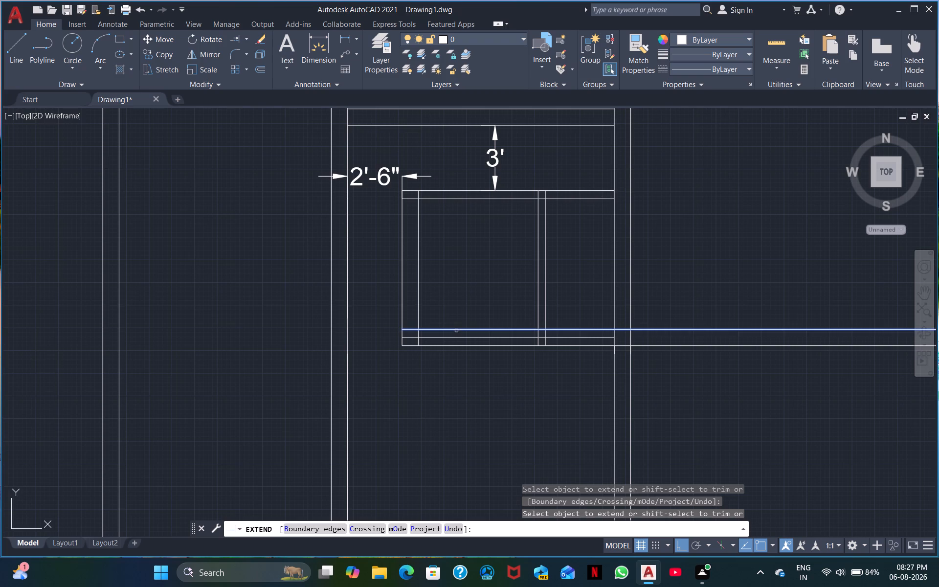
{"action": "left_click", "coordinate": [454, 330]}
{"action": "key", "text": "Escape"}
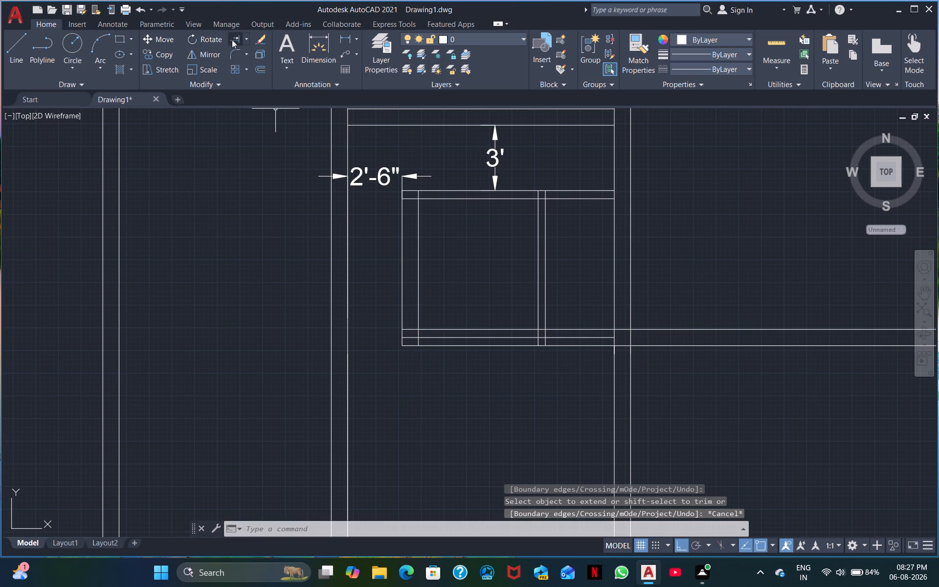
Trim away the small room's old inner bottom line and the left wall and partition line ends inside the thickened bottom wall.
{"action": "left_click", "coordinate": [245, 36]}
{"action": "left_click", "coordinate": [230, 61]}
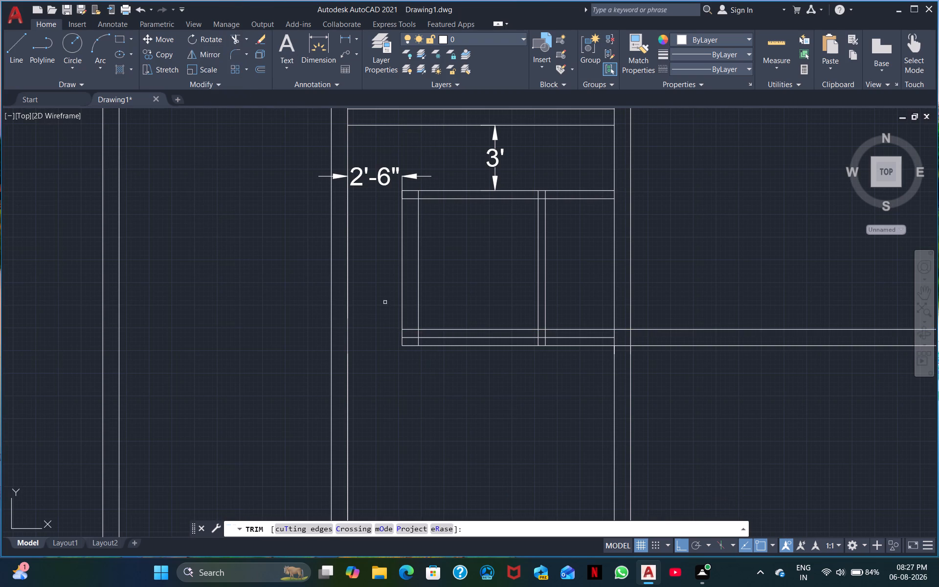
{"action": "left_click", "coordinate": [412, 338]}
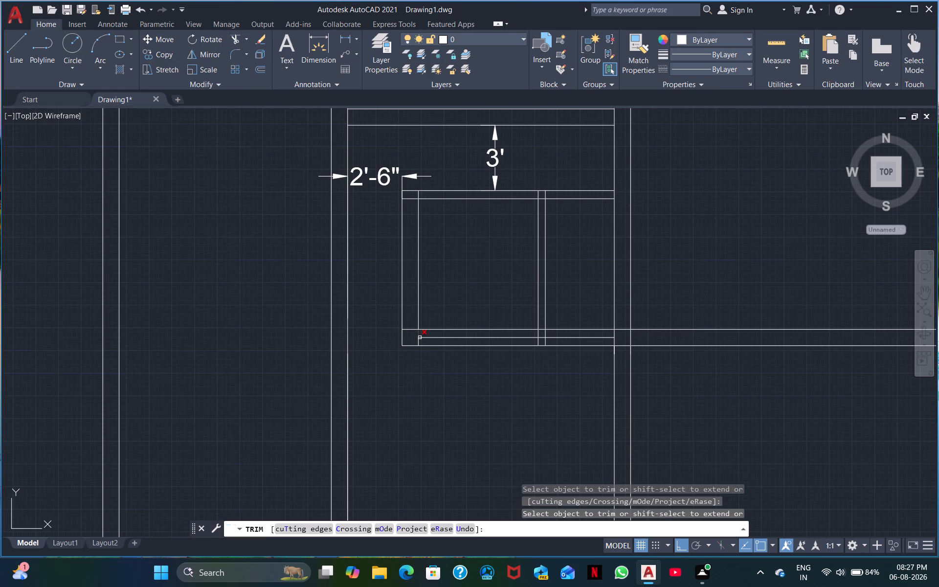
{"action": "left_click", "coordinate": [420, 338]}
{"action": "left_click", "coordinate": [417, 340]}
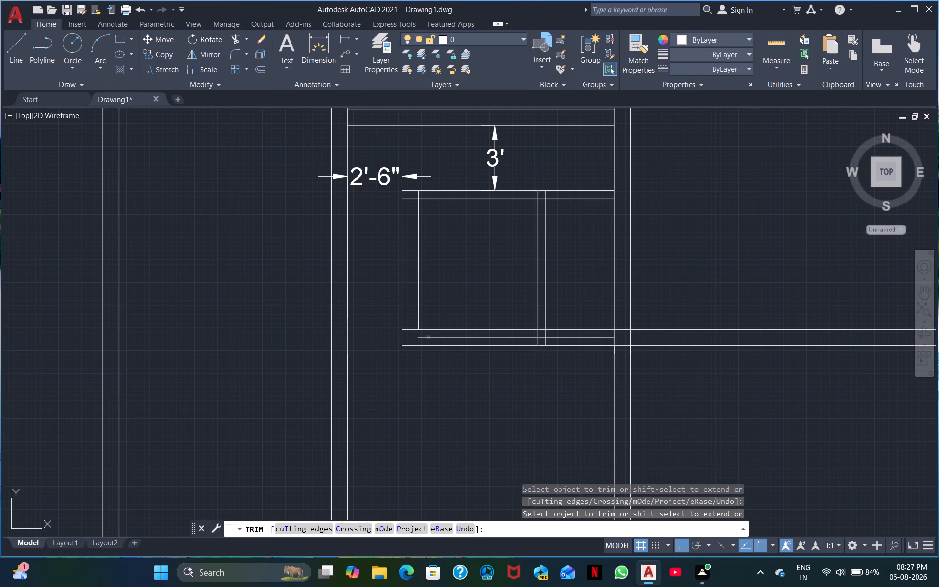
{"action": "left_click", "coordinate": [429, 337]}
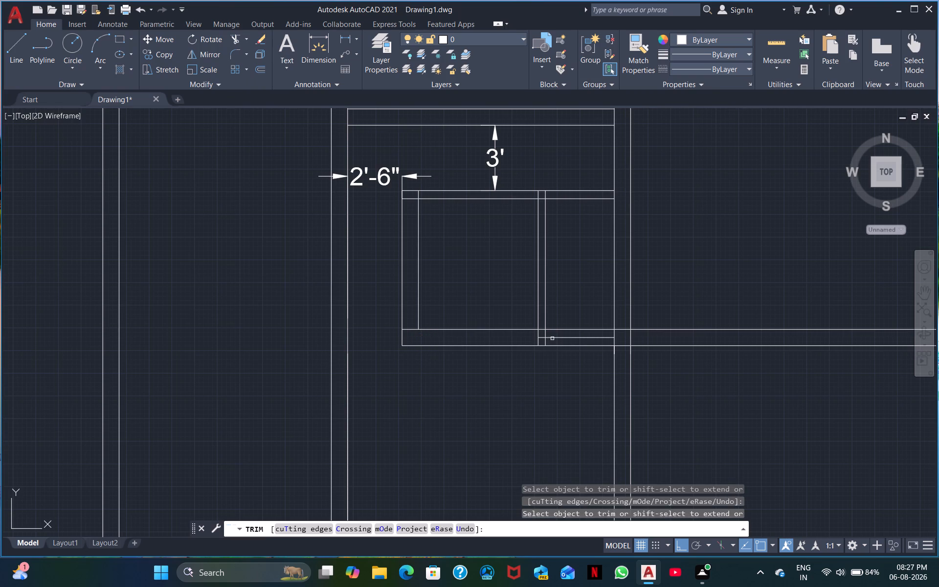
{"action": "left_click", "coordinate": [559, 338]}
{"action": "left_click", "coordinate": [541, 339]}
{"action": "left_click_drag", "start_coordinate": [524, 340], "coordinate": [560, 339]}
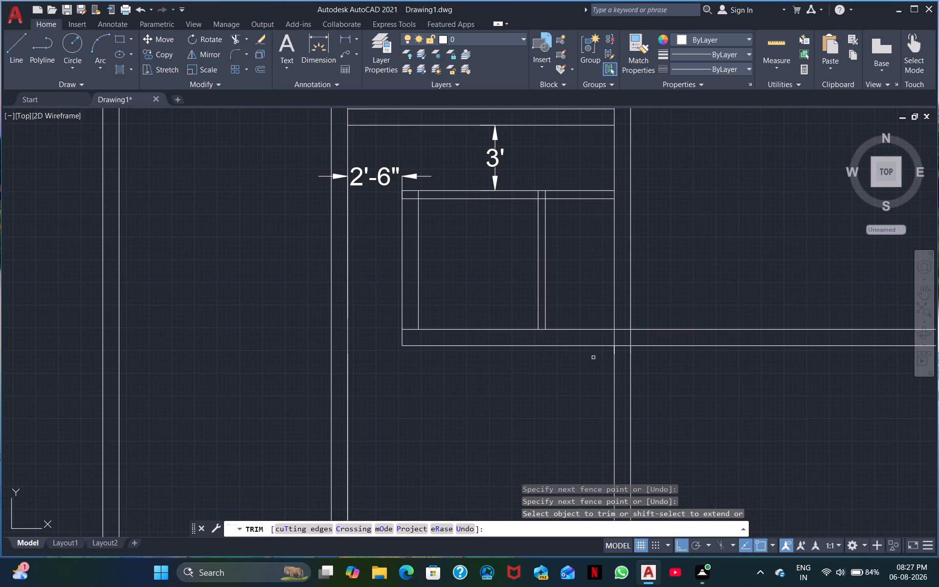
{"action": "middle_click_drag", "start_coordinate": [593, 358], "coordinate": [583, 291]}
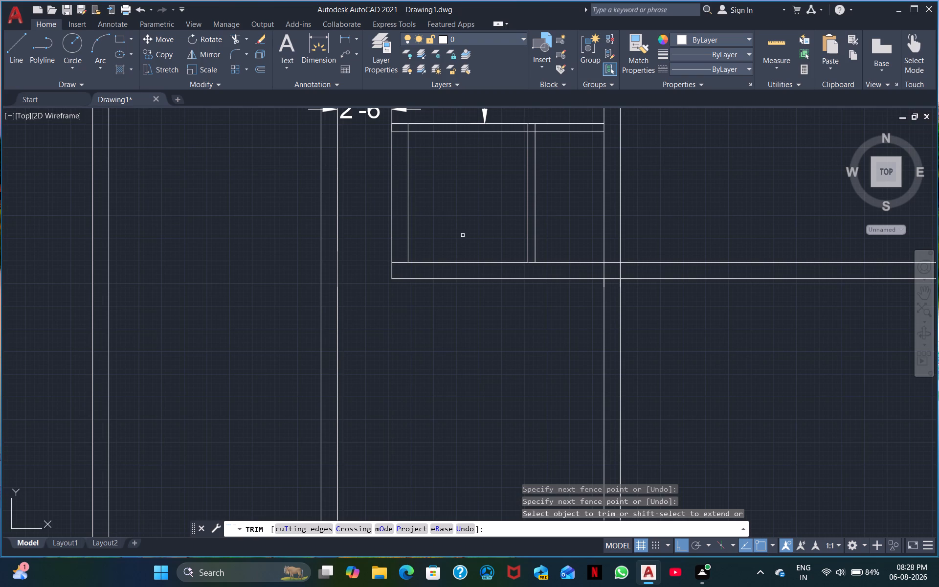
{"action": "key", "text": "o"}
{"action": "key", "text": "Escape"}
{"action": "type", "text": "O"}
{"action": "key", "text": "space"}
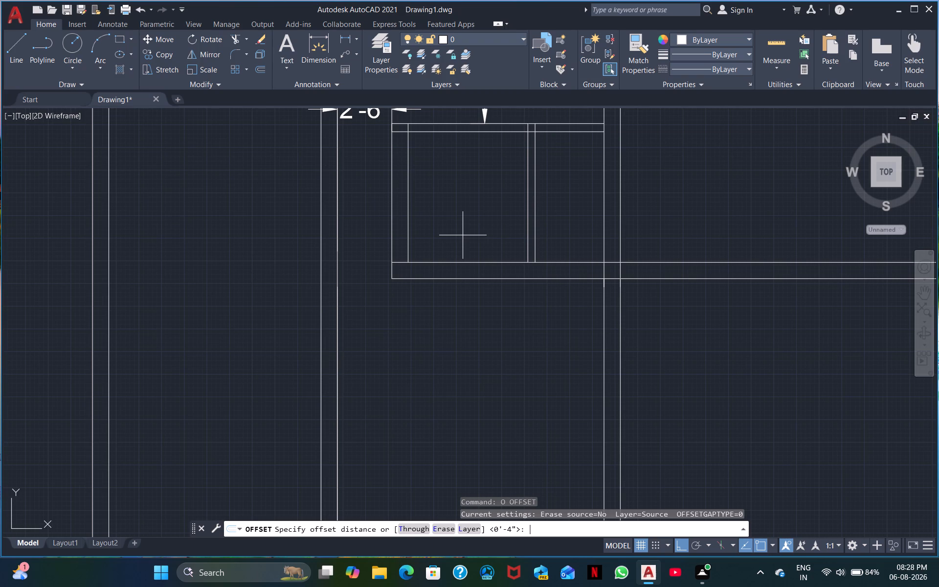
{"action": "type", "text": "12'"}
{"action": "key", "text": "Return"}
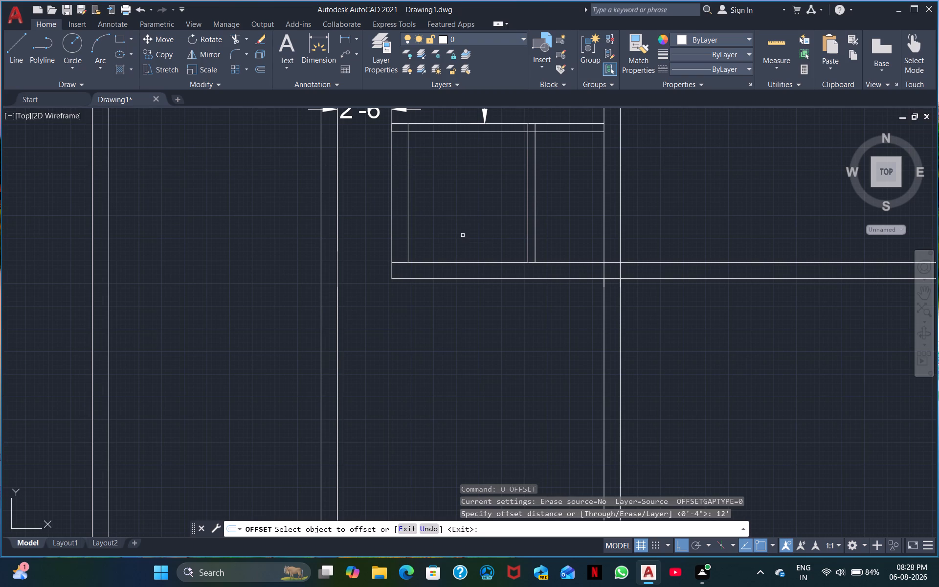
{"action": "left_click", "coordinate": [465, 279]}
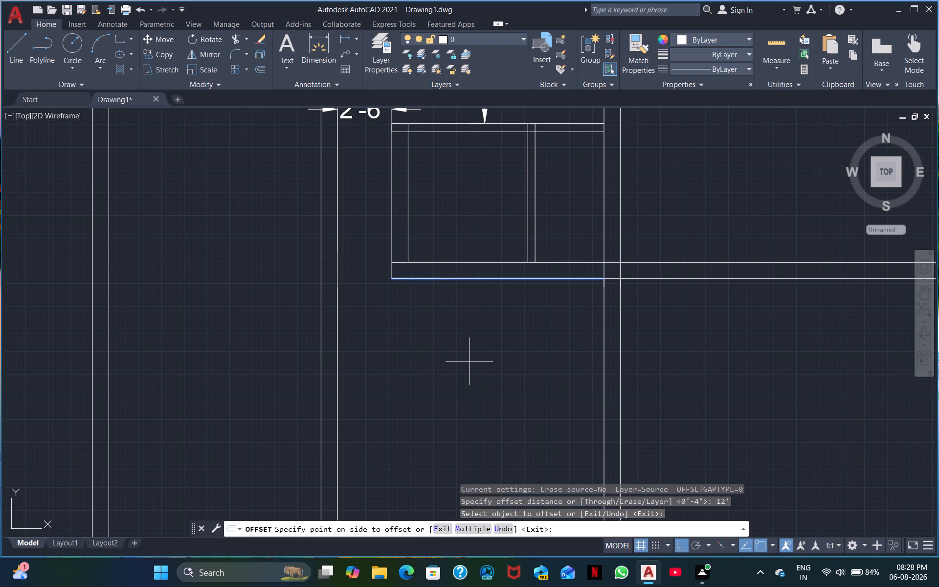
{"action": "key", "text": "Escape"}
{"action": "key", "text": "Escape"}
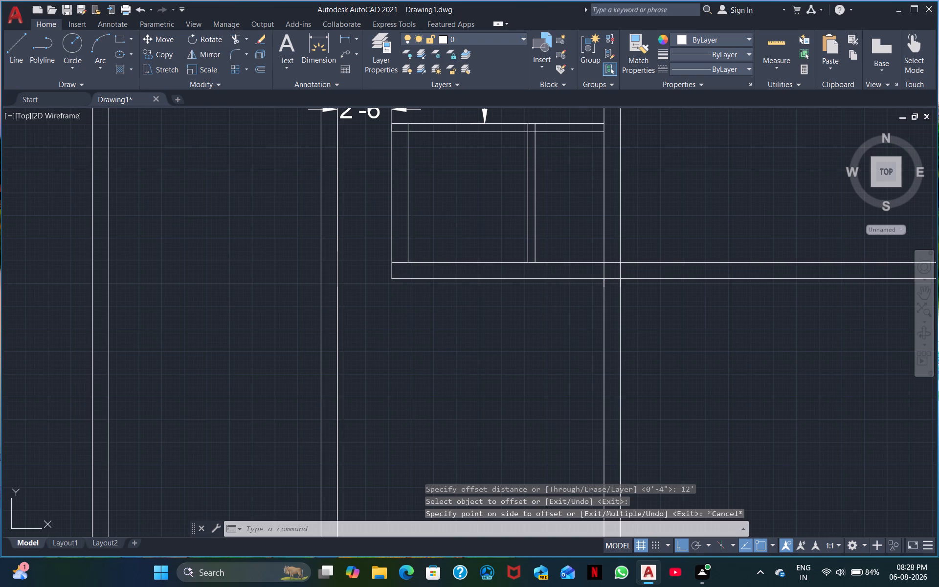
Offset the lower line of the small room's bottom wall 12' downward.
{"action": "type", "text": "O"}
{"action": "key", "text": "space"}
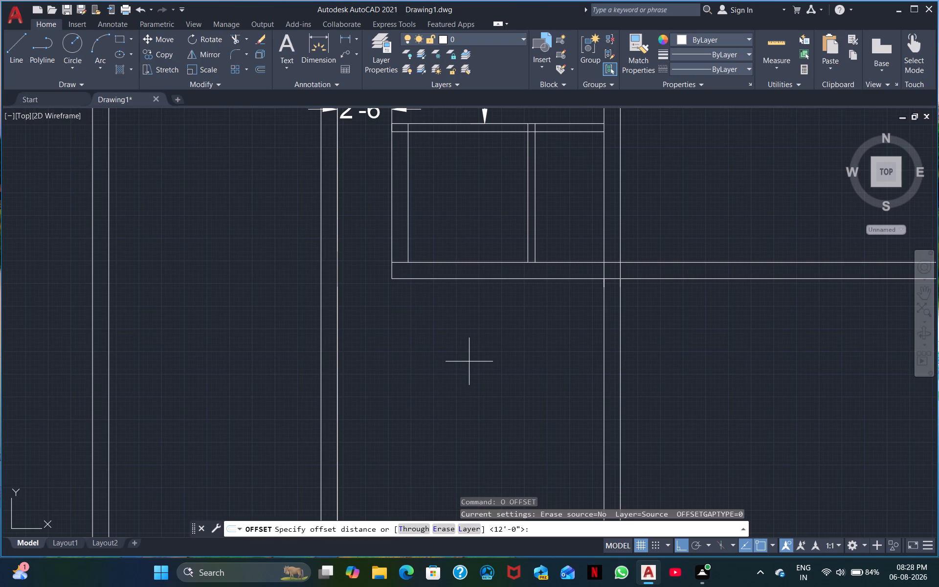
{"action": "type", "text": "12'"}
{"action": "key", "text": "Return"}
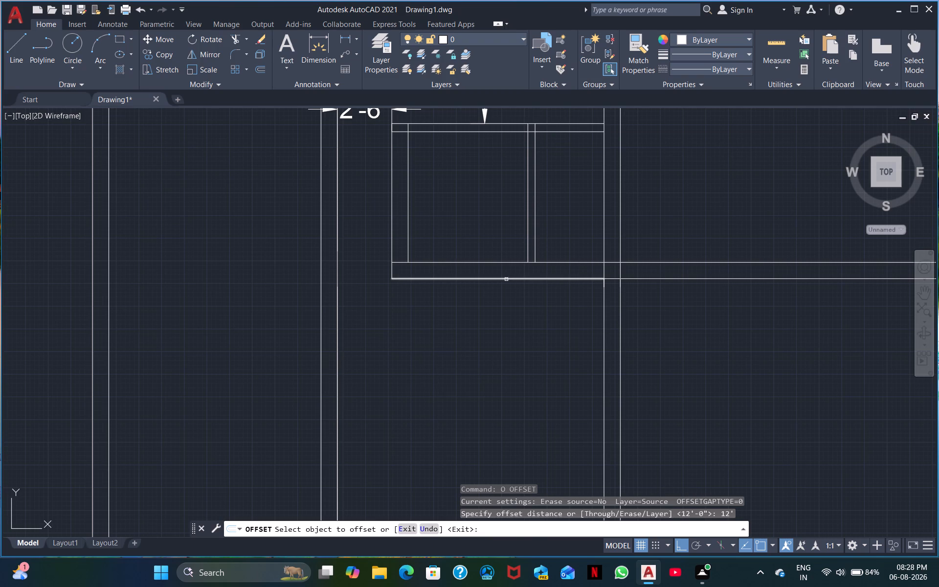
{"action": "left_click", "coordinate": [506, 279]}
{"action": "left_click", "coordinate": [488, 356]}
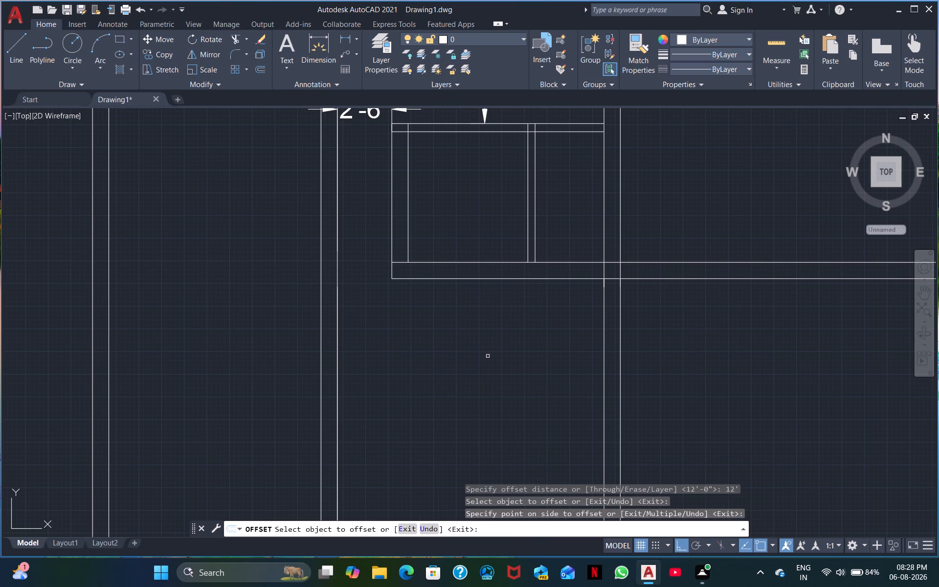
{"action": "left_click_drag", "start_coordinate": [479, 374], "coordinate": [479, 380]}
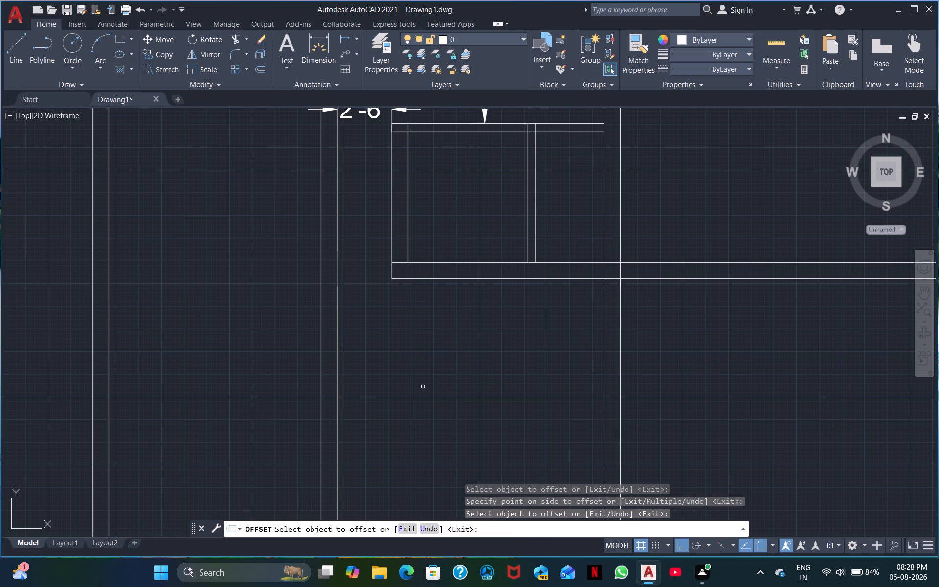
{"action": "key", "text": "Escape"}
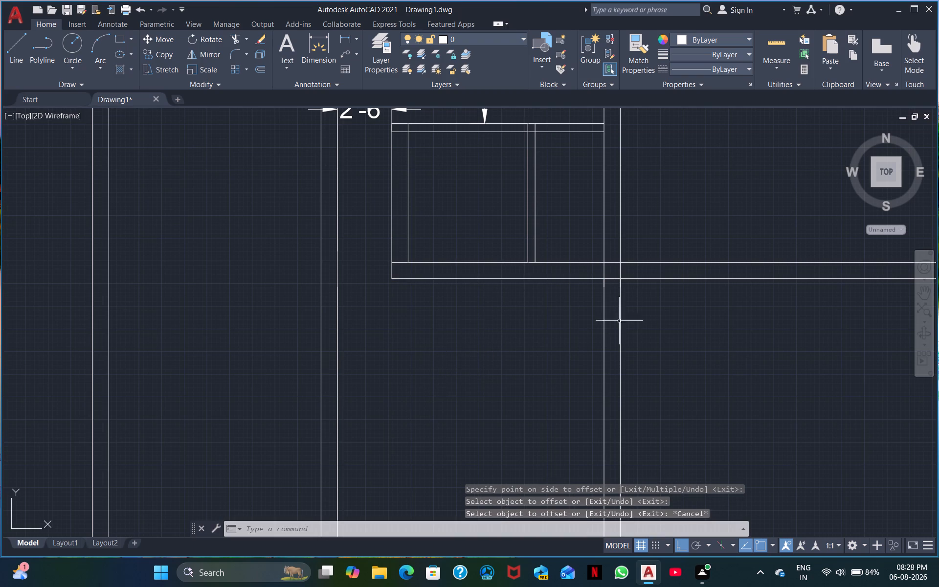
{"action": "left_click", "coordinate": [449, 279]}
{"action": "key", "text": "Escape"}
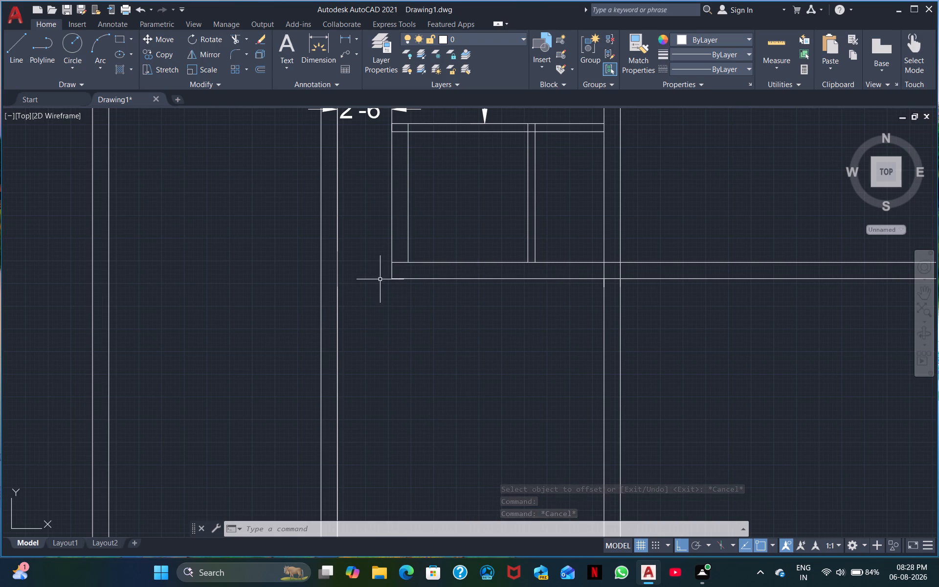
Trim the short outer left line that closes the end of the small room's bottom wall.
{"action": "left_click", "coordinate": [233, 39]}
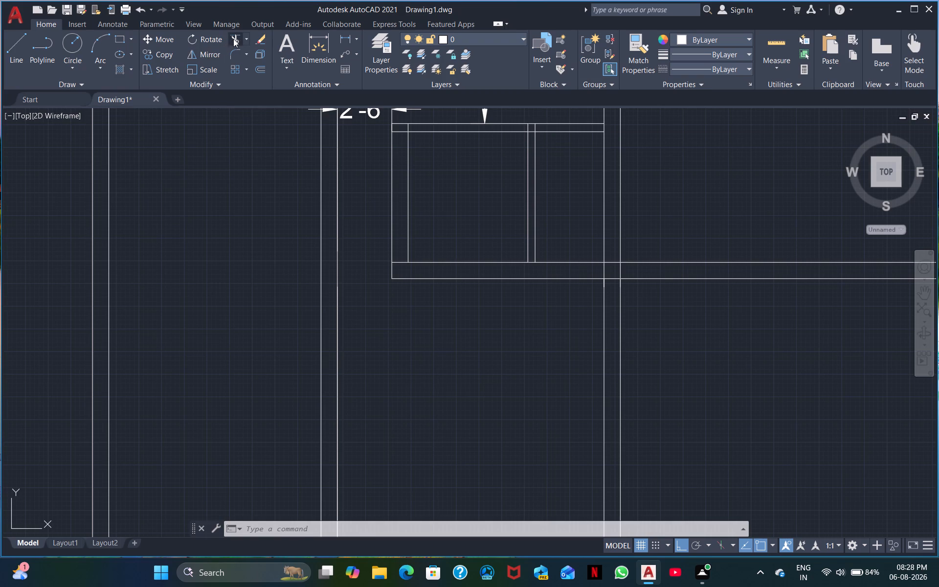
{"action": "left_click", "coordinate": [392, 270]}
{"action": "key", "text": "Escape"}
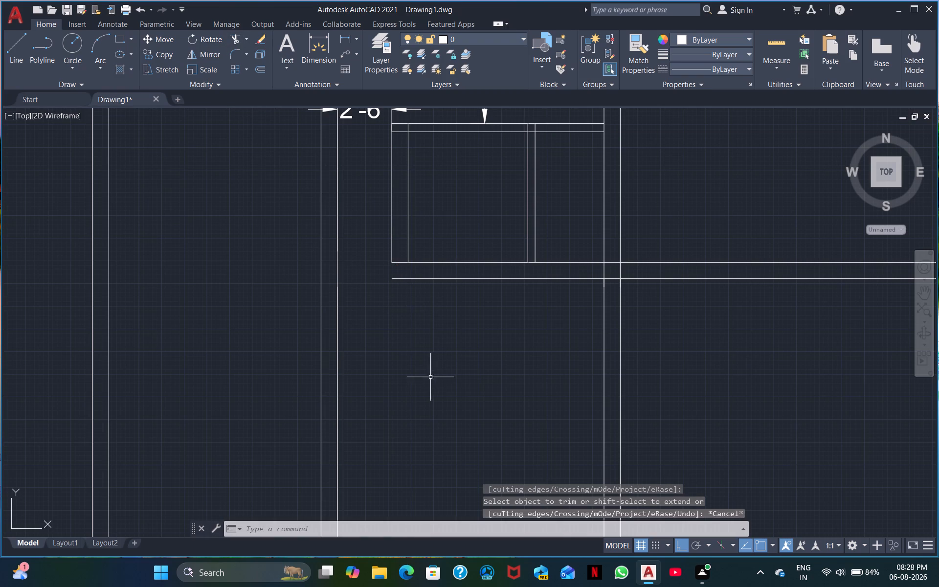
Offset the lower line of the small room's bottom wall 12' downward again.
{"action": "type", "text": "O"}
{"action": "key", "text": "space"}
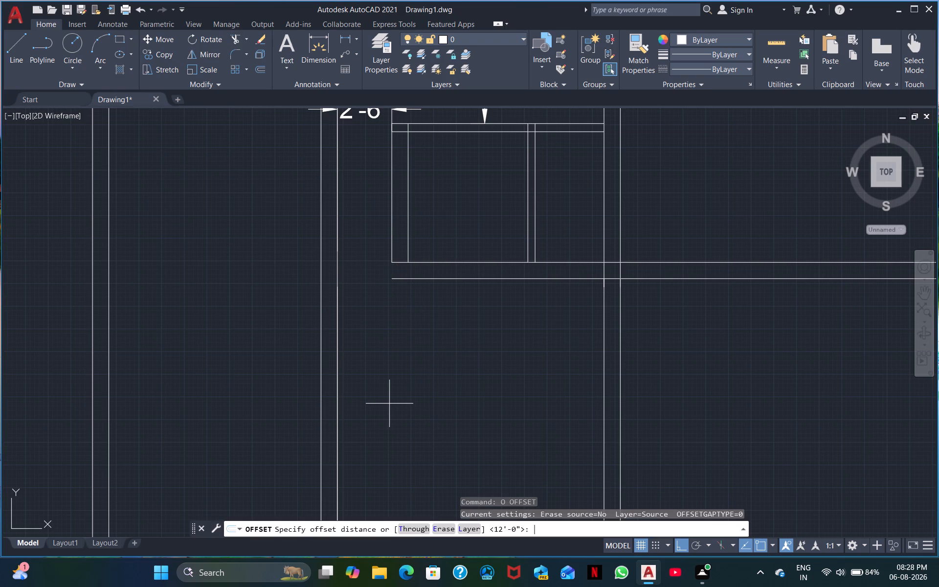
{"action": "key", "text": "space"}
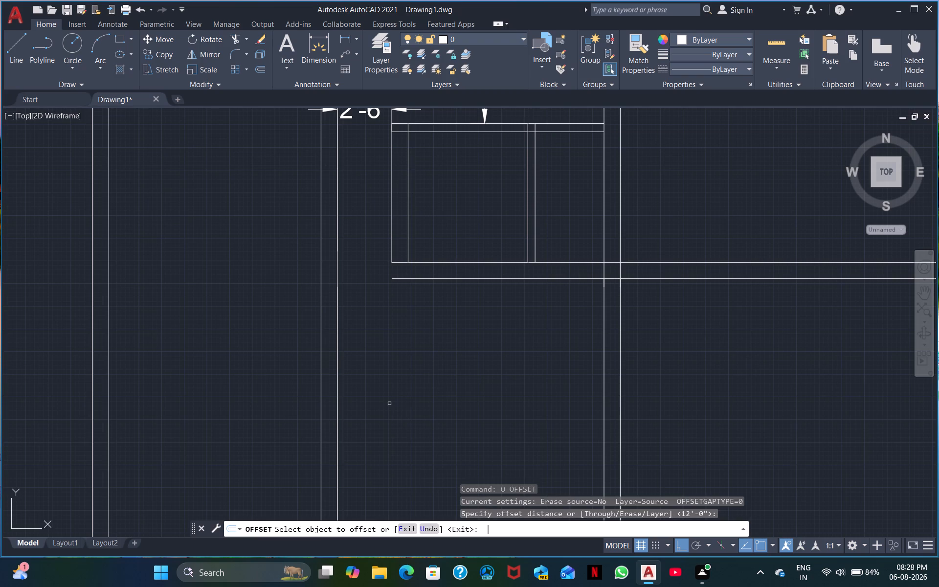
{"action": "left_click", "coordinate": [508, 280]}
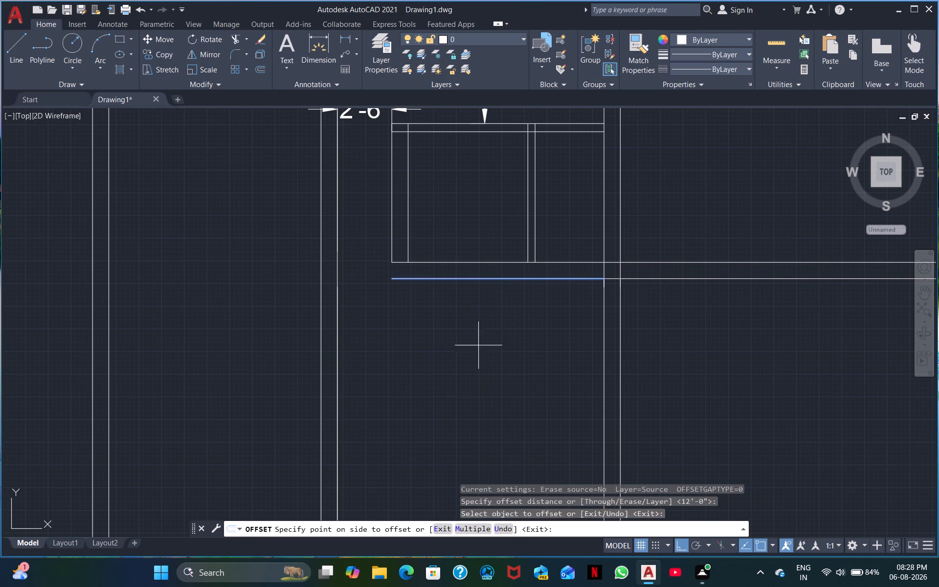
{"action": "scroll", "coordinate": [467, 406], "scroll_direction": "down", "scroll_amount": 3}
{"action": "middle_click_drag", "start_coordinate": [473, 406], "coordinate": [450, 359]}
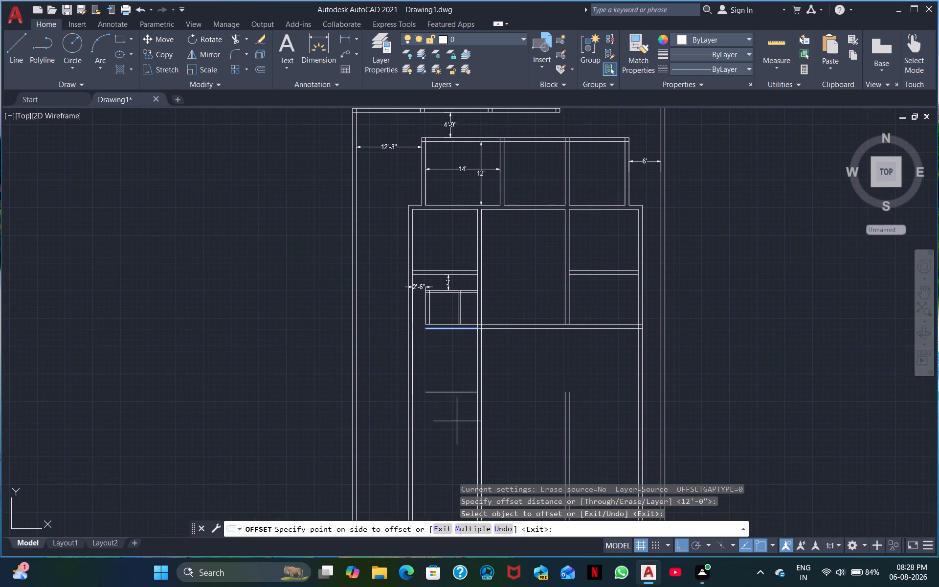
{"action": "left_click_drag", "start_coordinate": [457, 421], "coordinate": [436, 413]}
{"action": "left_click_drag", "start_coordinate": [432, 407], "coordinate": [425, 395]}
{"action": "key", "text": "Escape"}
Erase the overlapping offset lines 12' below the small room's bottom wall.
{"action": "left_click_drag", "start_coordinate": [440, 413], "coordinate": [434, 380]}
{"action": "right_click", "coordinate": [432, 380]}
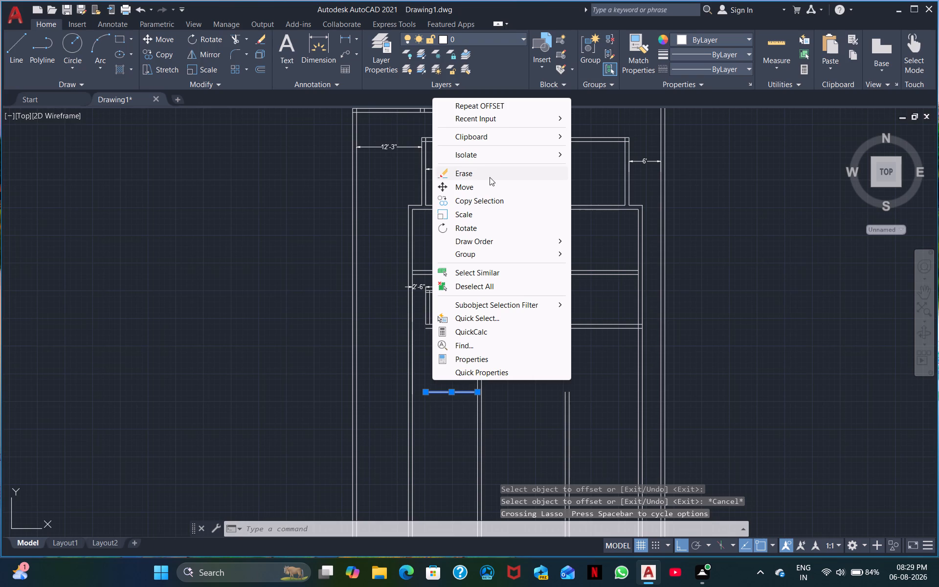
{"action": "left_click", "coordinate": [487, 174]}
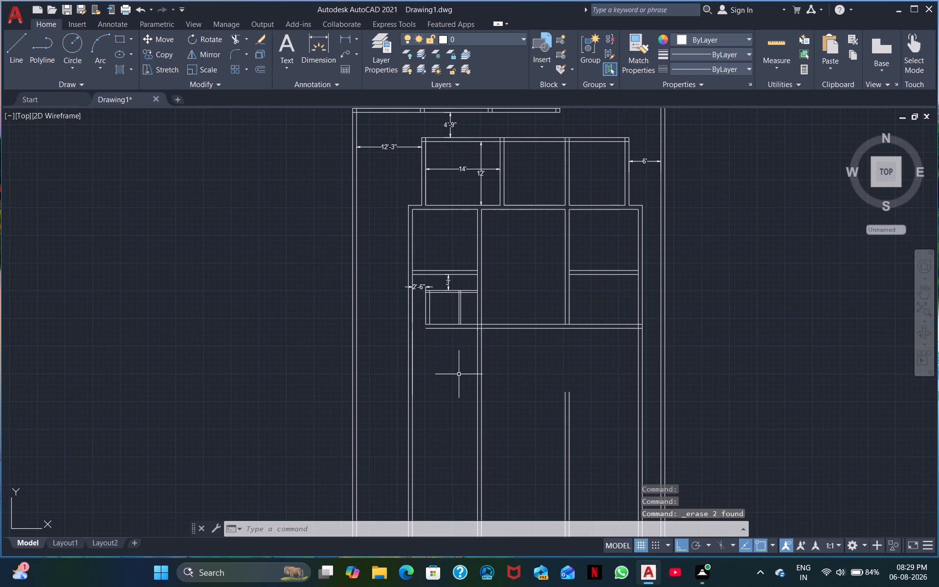
Offset the lower line of the small room's bottom wall 12' downward to set out the room below.
{"action": "type", "text": "O"}
{"action": "key", "text": "space"}
{"action": "key", "text": "space"}
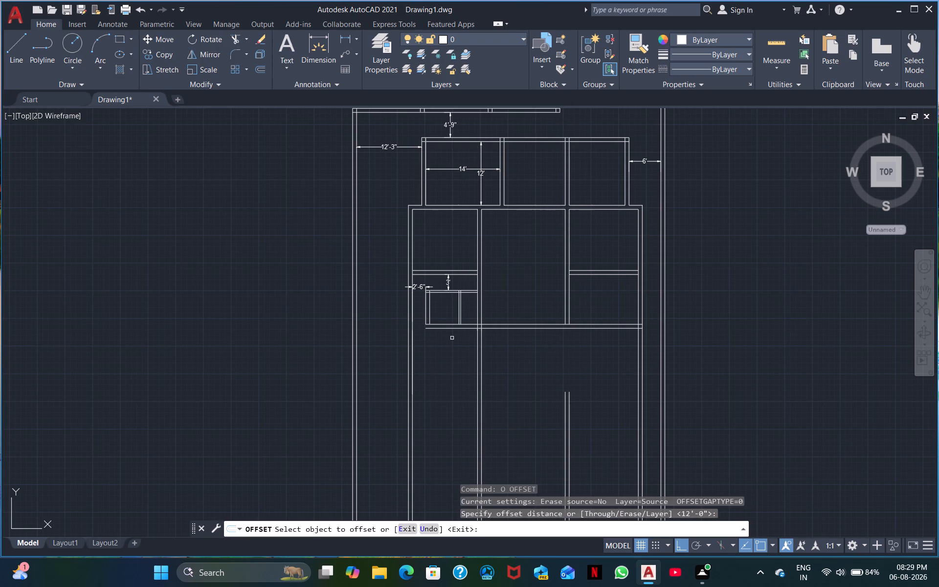
{"action": "left_click", "coordinate": [450, 329]}
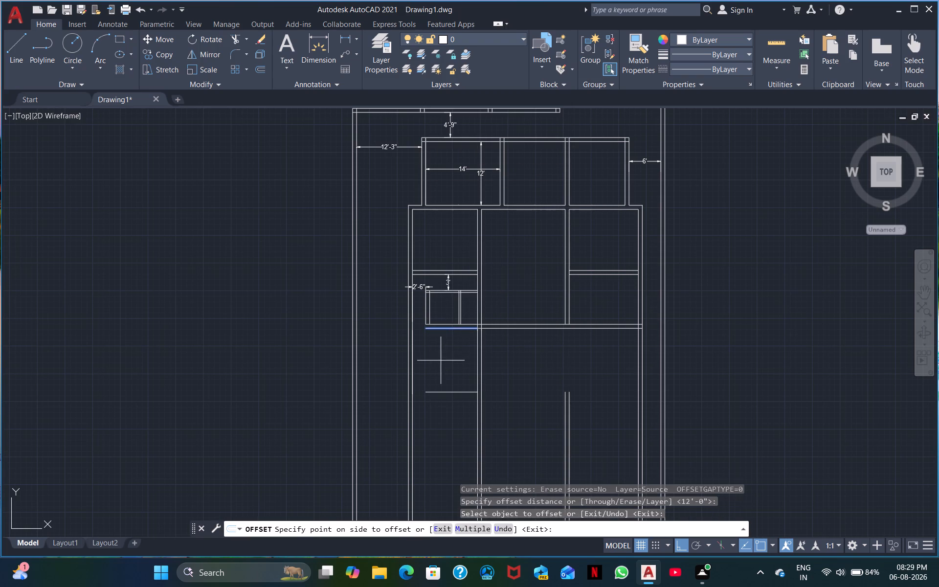
{"action": "left_click", "coordinate": [441, 361]}
{"action": "scroll", "coordinate": [403, 337], "scroll_direction": "up", "scroll_amount": 3}
{"action": "middle_click_drag", "start_coordinate": [554, 379], "coordinate": [466, 342]}
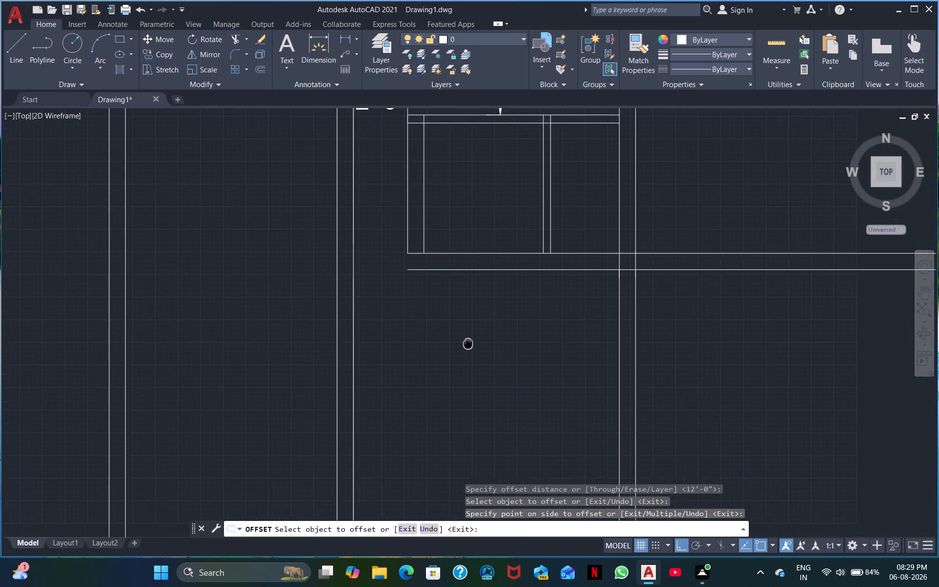
{"action": "middle_click_drag", "start_coordinate": [466, 342], "coordinate": [464, 341]}
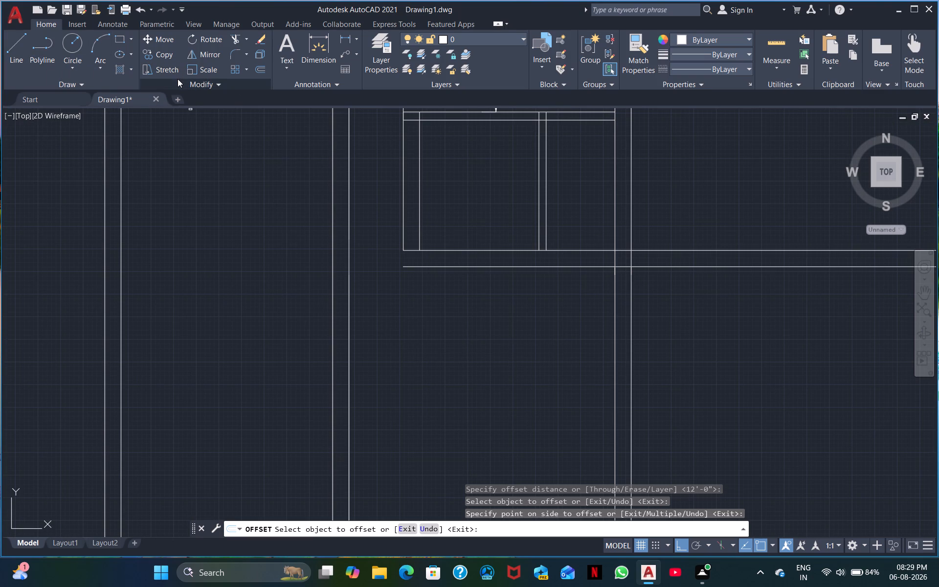
{"action": "key", "text": "Escape"}
Extend both lines of the small room's left wall down to the lower line of its bottom wall.
{"action": "type", "text": "EX"}
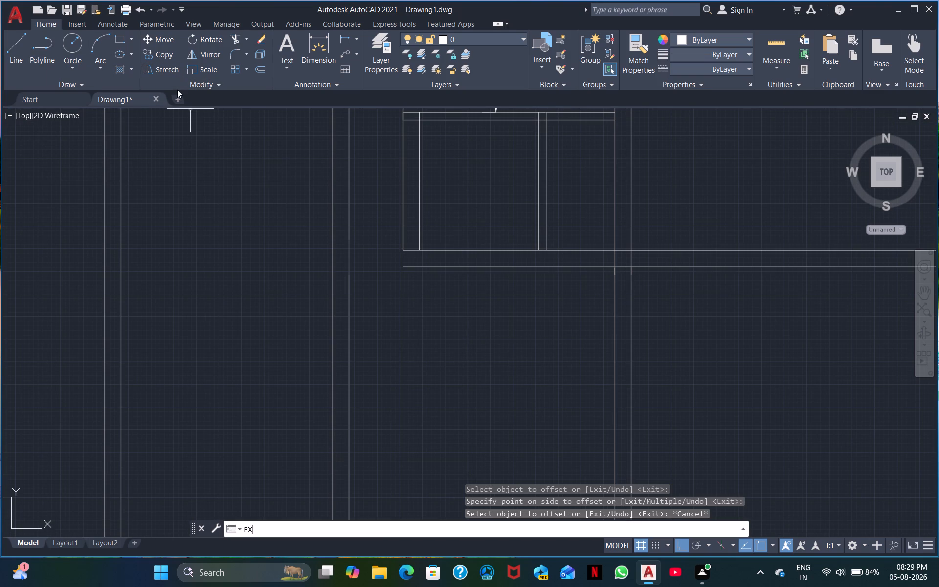
{"action": "key", "text": "space"}
{"action": "left_click", "coordinate": [401, 226]}
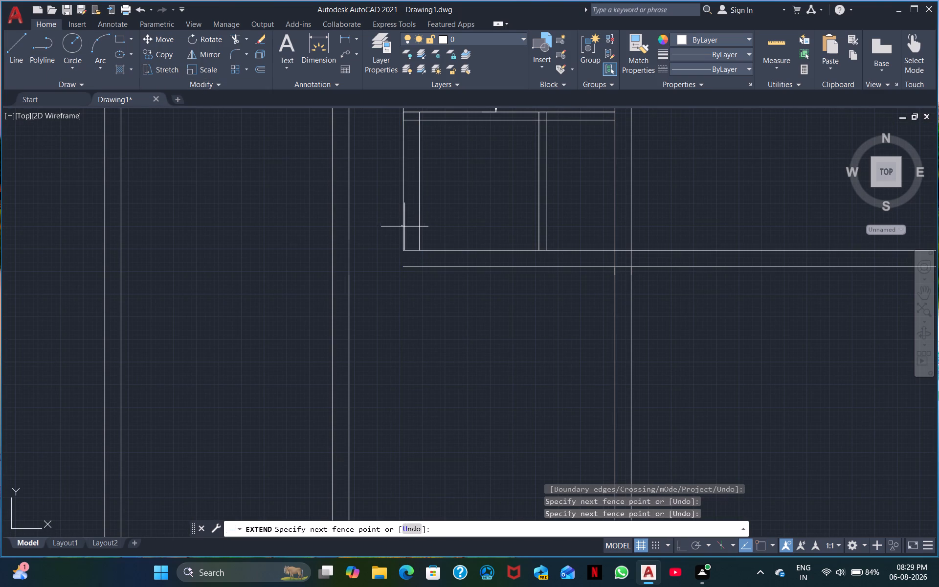
{"action": "left_click", "coordinate": [408, 227]}
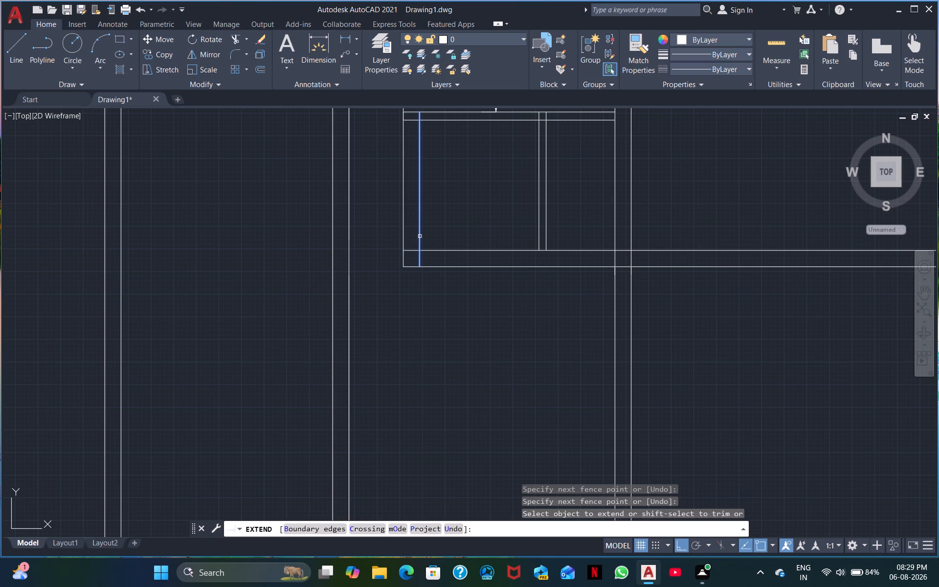
{"action": "left_click", "coordinate": [420, 236]}
{"action": "key", "text": "Escape"}
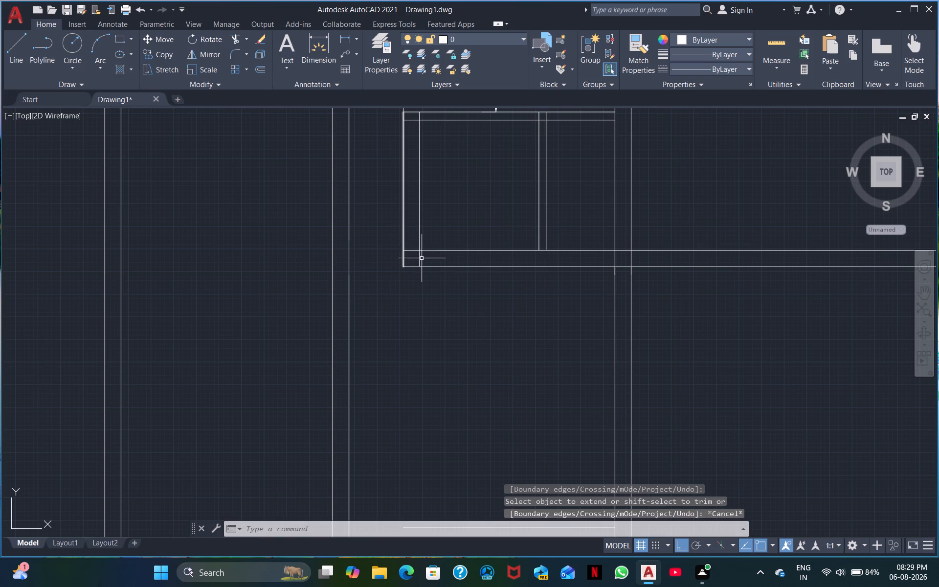
{"action": "key", "text": "Escape"}
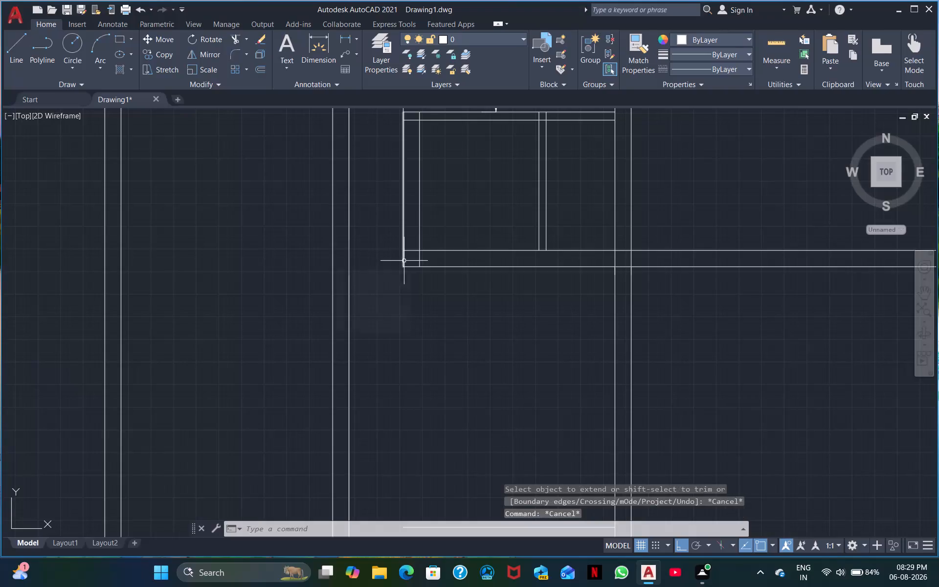
{"action": "key", "text": "Escape"}
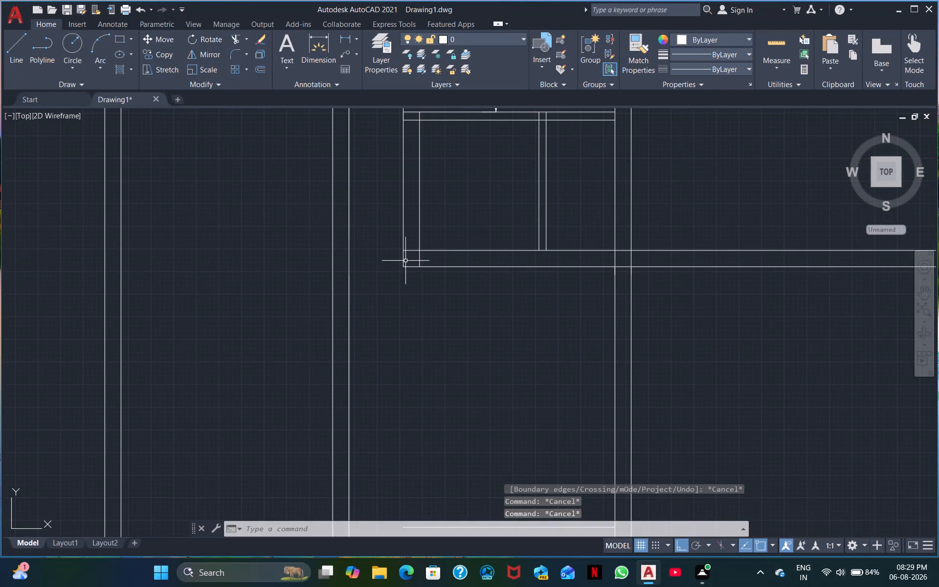
Extend both left wall lines further down to the offset line 12' below the small room's bottom wall.
{"action": "key", "text": "space"}
{"action": "left_click", "coordinate": [404, 238]}
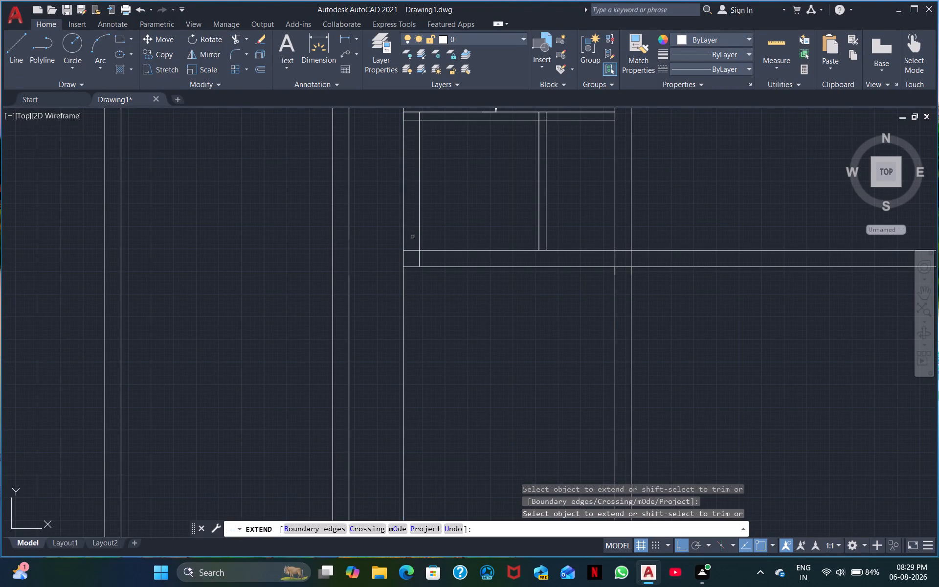
{"action": "left_click", "coordinate": [420, 235]}
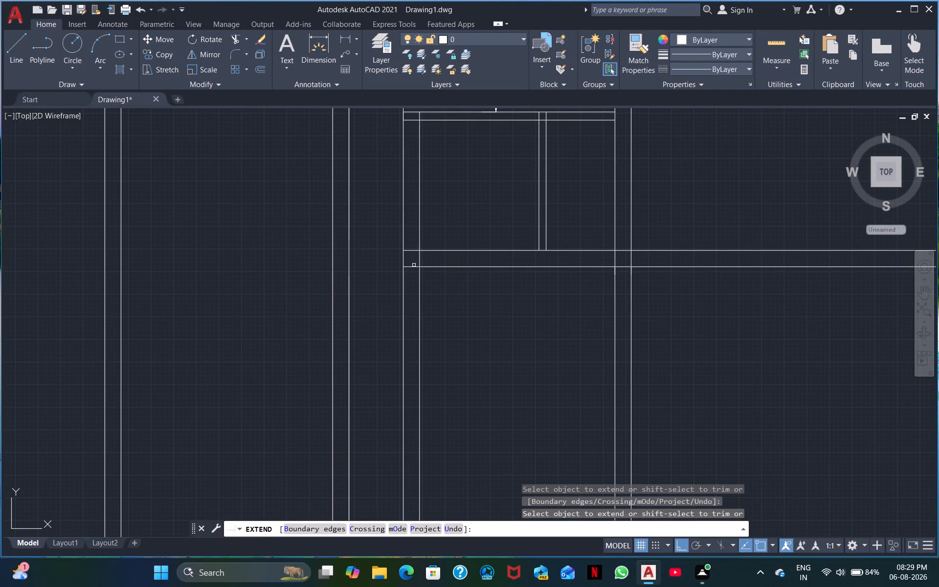
{"action": "middle_click_drag", "start_coordinate": [491, 357], "coordinate": [271, 178]}
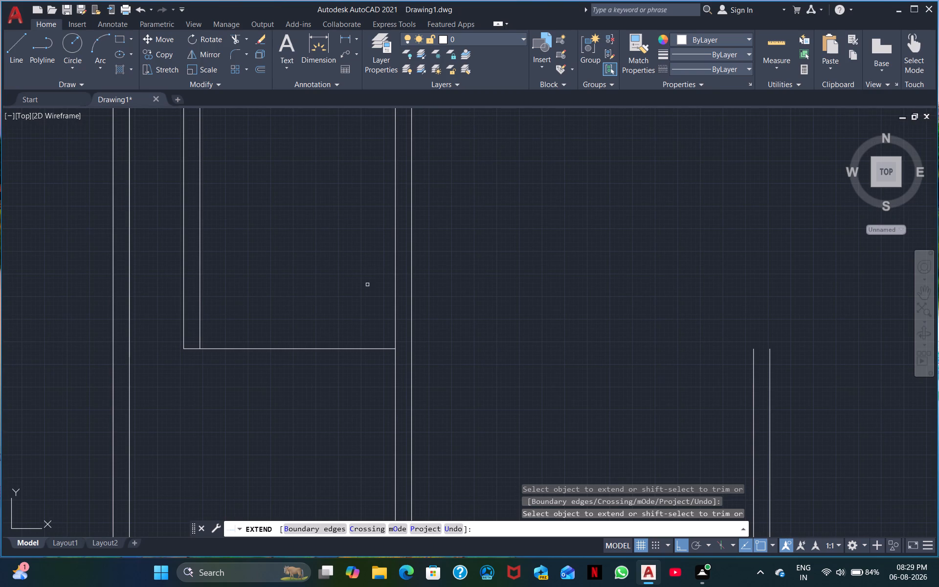
{"action": "key", "text": "Escape"}
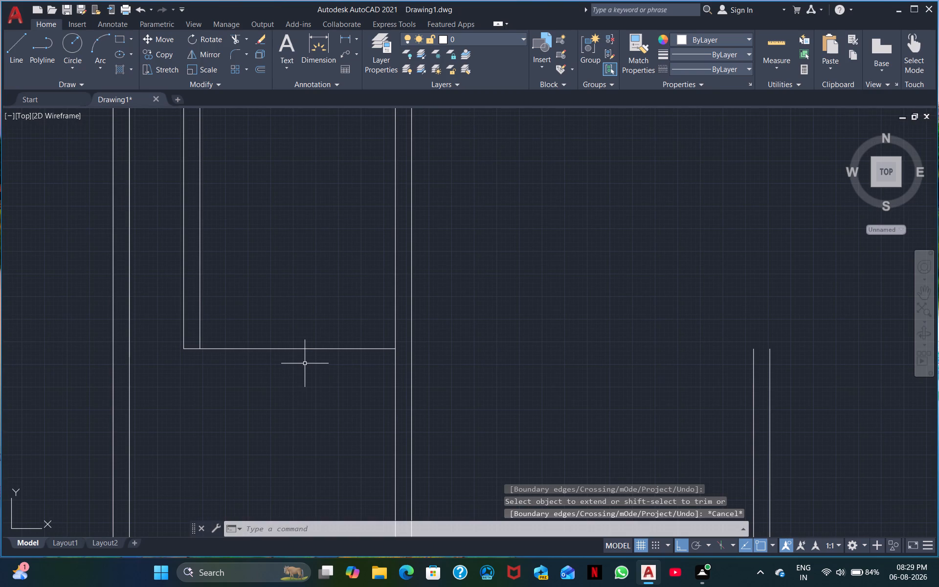
Offset the inner line of the lower room's left wall 14' to the right to set its width.
{"action": "key", "text": "o"}
{"action": "key", "text": "space"}
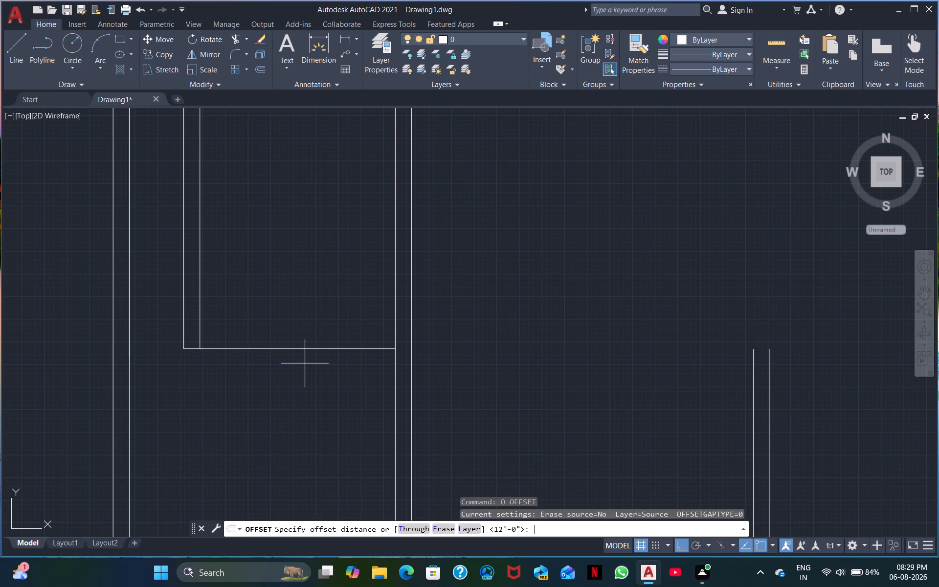
{"action": "type", "text": "14'"}
{"action": "key", "text": "Return"}
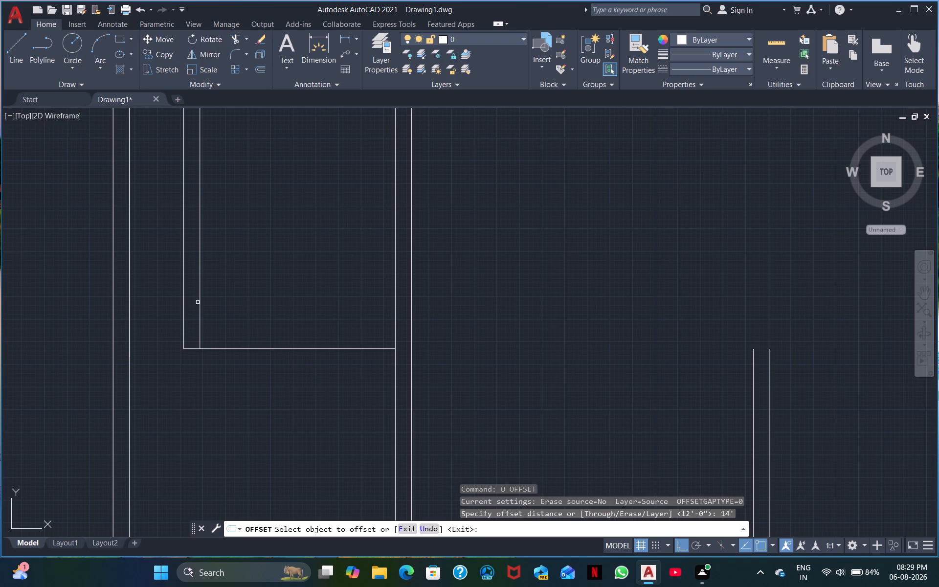
{"action": "left_click", "coordinate": [198, 305]}
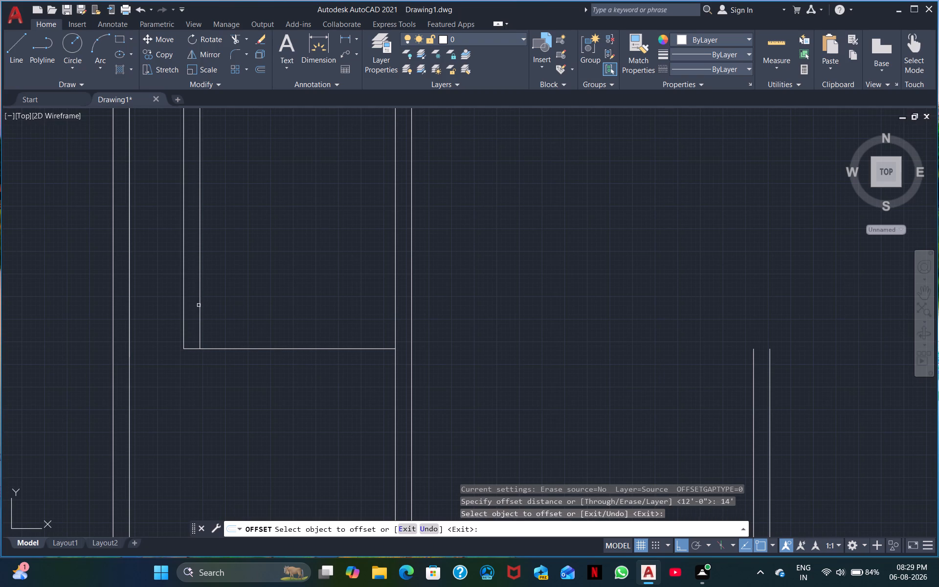
{"action": "left_click", "coordinate": [200, 305]}
{"action": "left_click", "coordinate": [254, 308]}
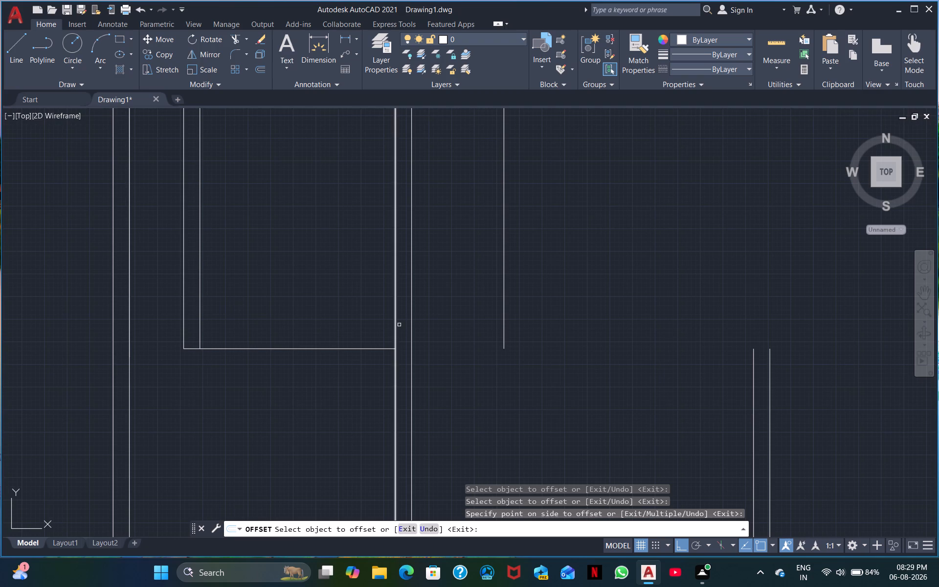
Offset the lower room's bottom line downward and its new right line outward by 9" to give both walls thickness.
{"action": "scroll", "coordinate": [461, 317], "scroll_direction": "down", "scroll_amount": 3}
{"action": "middle_click_drag", "start_coordinate": [488, 335], "coordinate": [493, 339]}
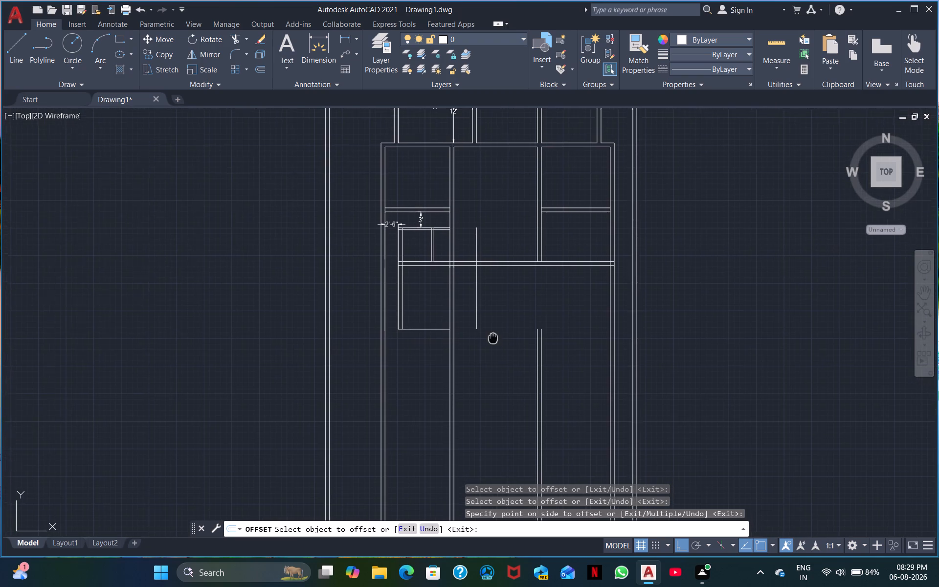
{"action": "middle_click_drag", "start_coordinate": [493, 339], "coordinate": [482, 373]}
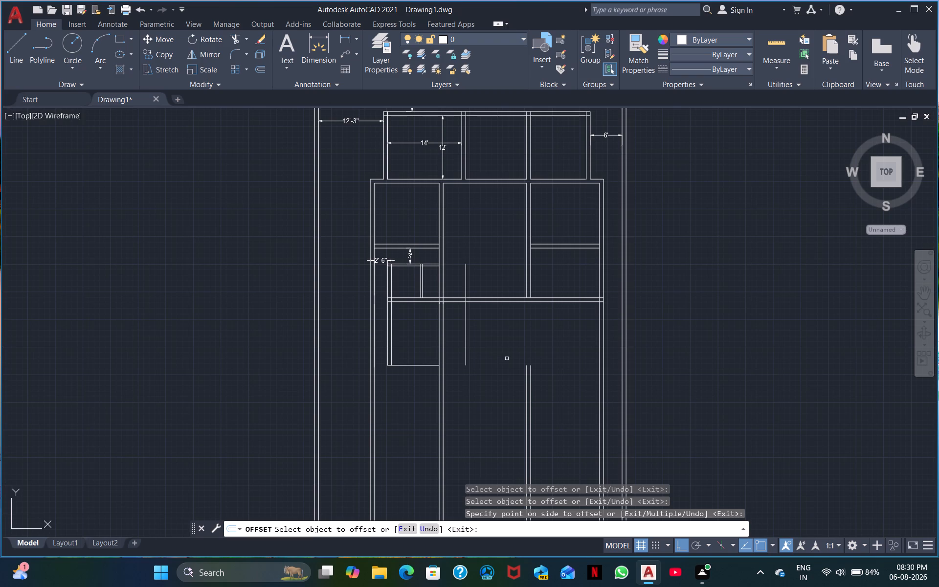
{"action": "key", "text": "space"}
{"action": "key", "text": "space"}
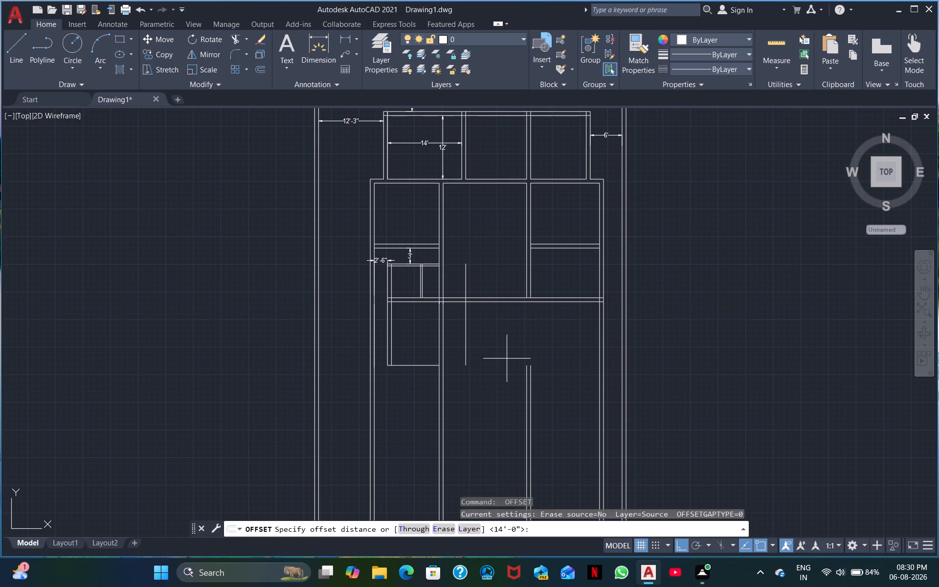
{"action": "key", "text": "9"}
{"action": "key", "text": "shift+quotedbl"}
{"action": "key", "text": "Return"}
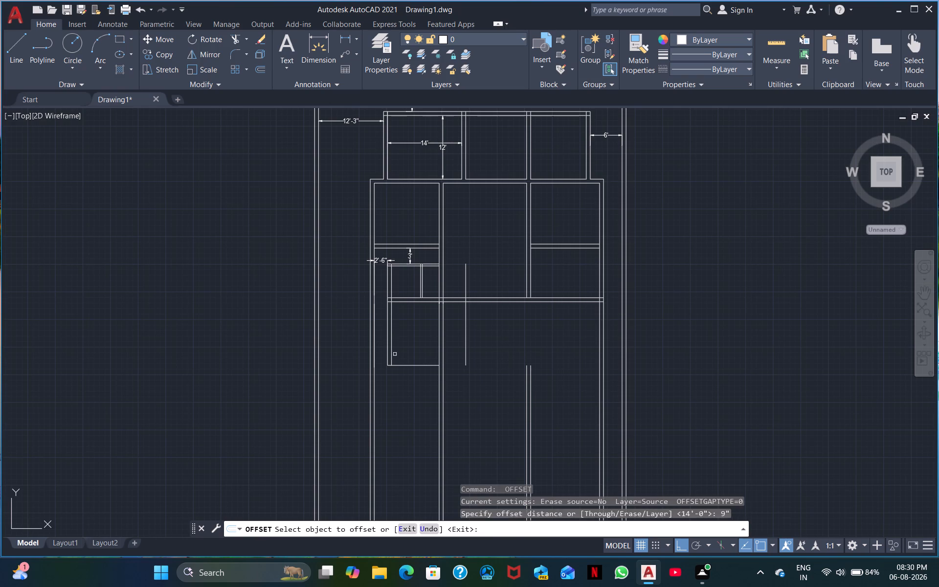
{"action": "left_click", "coordinate": [406, 365]}
{"action": "left_click", "coordinate": [414, 381]}
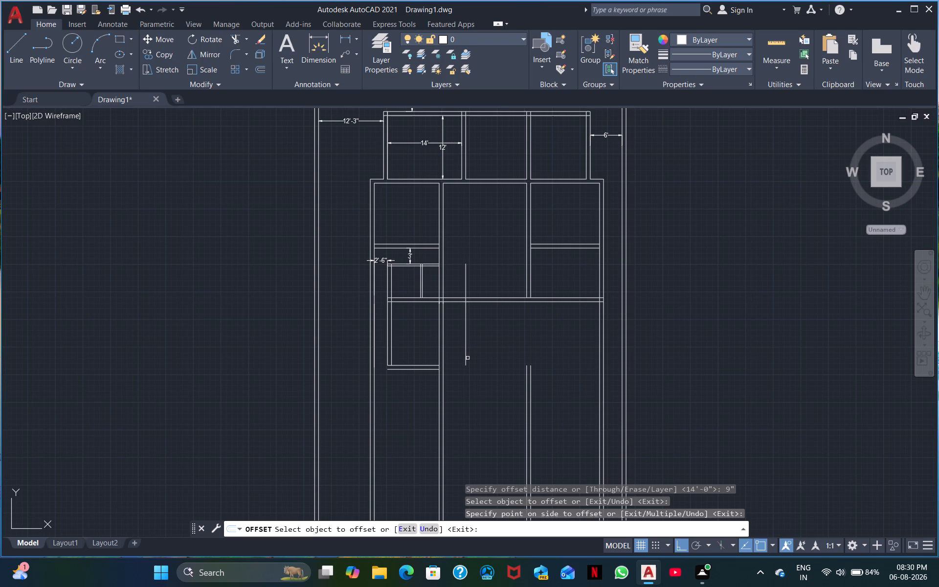
{"action": "left_click", "coordinate": [468, 358]}
{"action": "left_click", "coordinate": [467, 358]}
{"action": "left_click", "coordinate": [475, 356]}
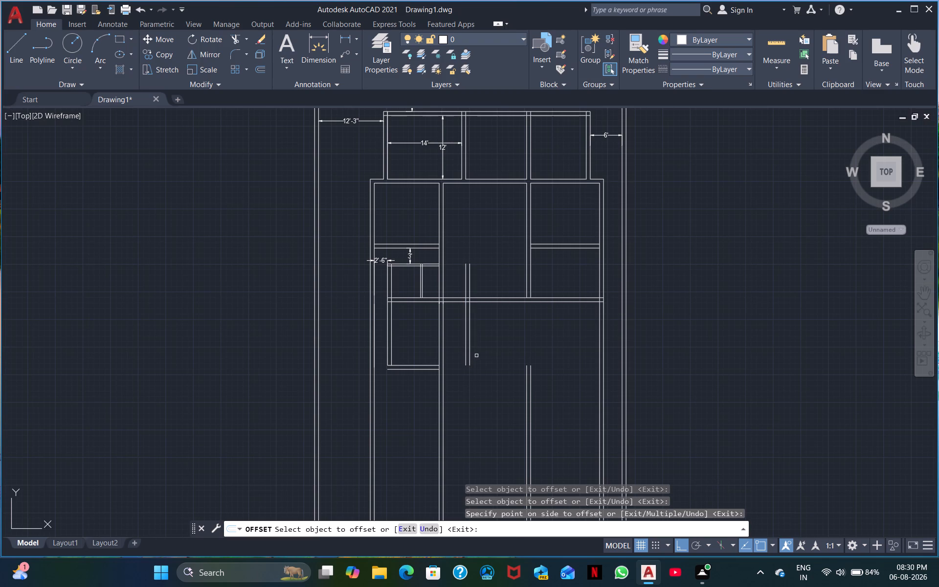
Trim the parts of the new right wall's two lines that stick up above the lower room's top wall.
{"action": "scroll", "coordinate": [475, 361], "scroll_direction": "up", "scroll_amount": 1}
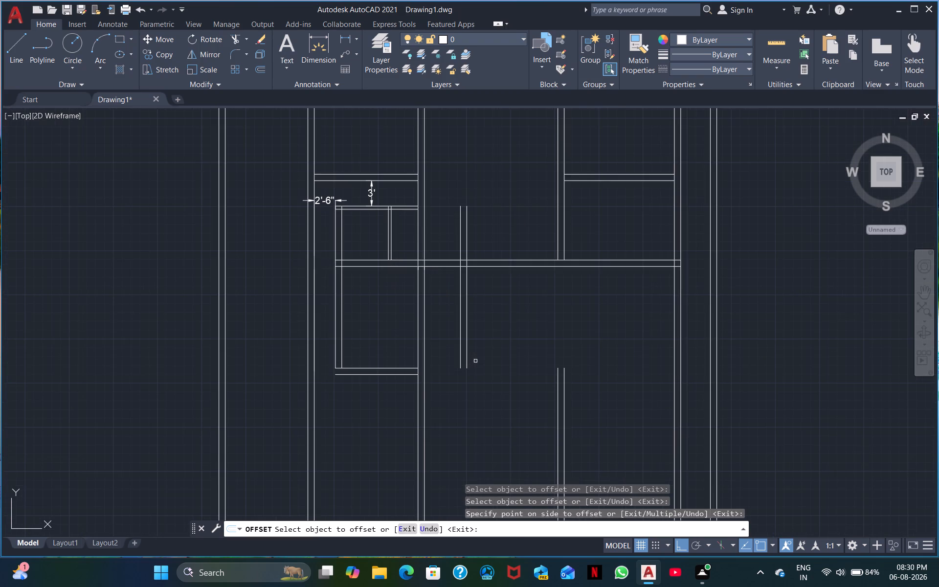
{"action": "scroll", "coordinate": [475, 361], "scroll_direction": "down", "scroll_amount": 1}
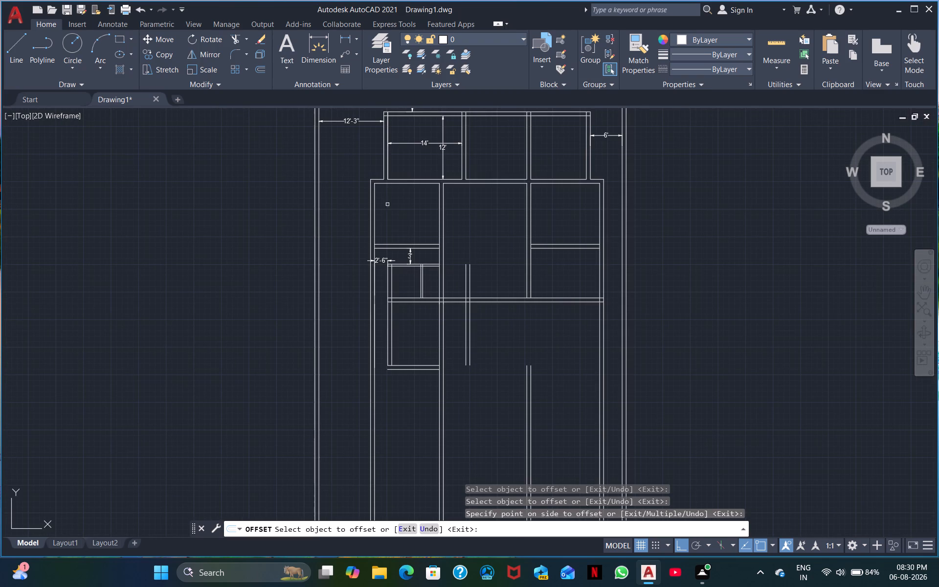
{"action": "left_click", "coordinate": [237, 38]}
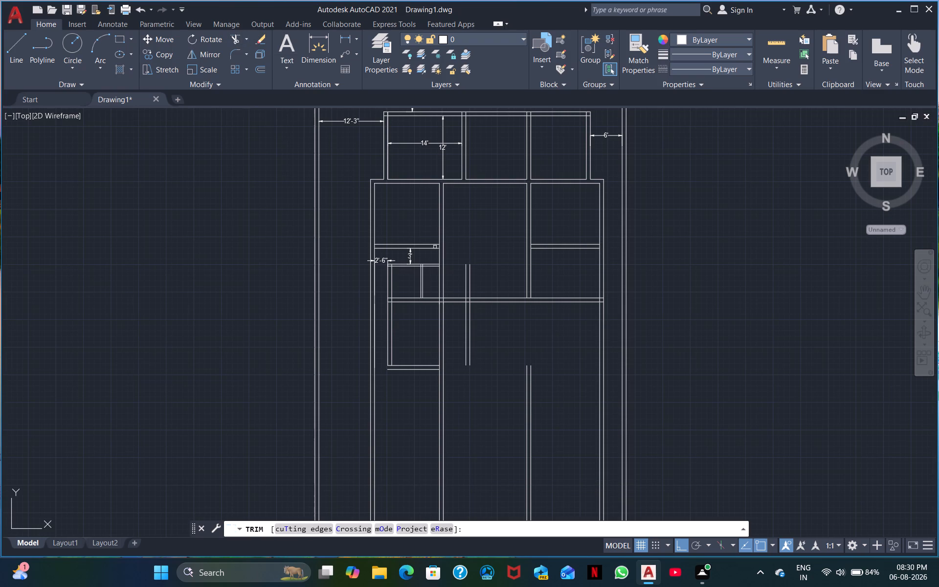
{"action": "left_click_drag", "start_coordinate": [455, 279], "coordinate": [476, 273]}
Extend the lower room's left, bottom and right wall lines to meet at both bottom corners, and trim the excess beyond the right wall.
{"action": "scroll", "coordinate": [471, 268], "scroll_direction": "down", "scroll_amount": 1}
{"action": "scroll", "coordinate": [470, 264], "scroll_direction": "up", "scroll_amount": 1}
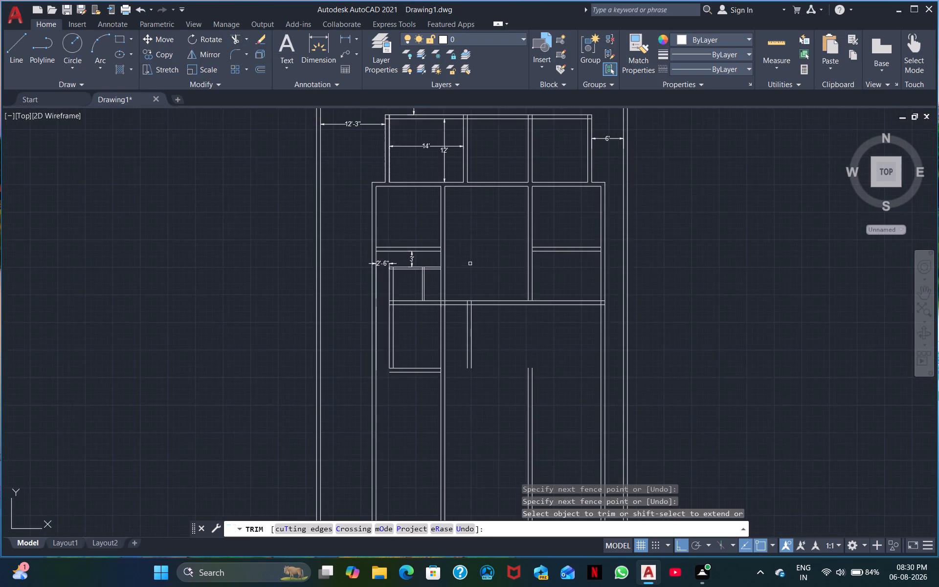
{"action": "scroll", "coordinate": [470, 264], "scroll_direction": "up", "scroll_amount": 2}
{"action": "middle_click_drag", "start_coordinate": [469, 264], "coordinate": [479, 83]}
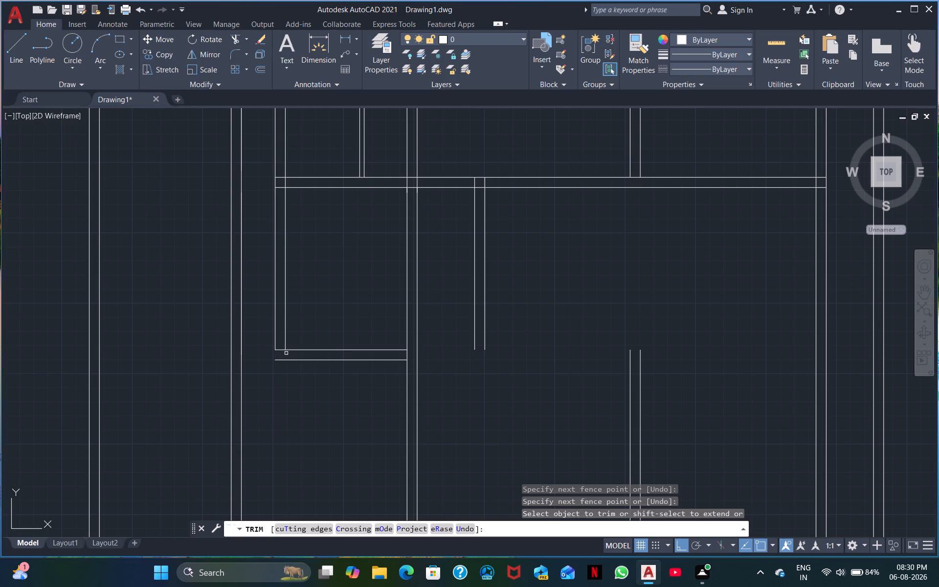
{"action": "left_click", "coordinate": [275, 345], "text": "shift"}
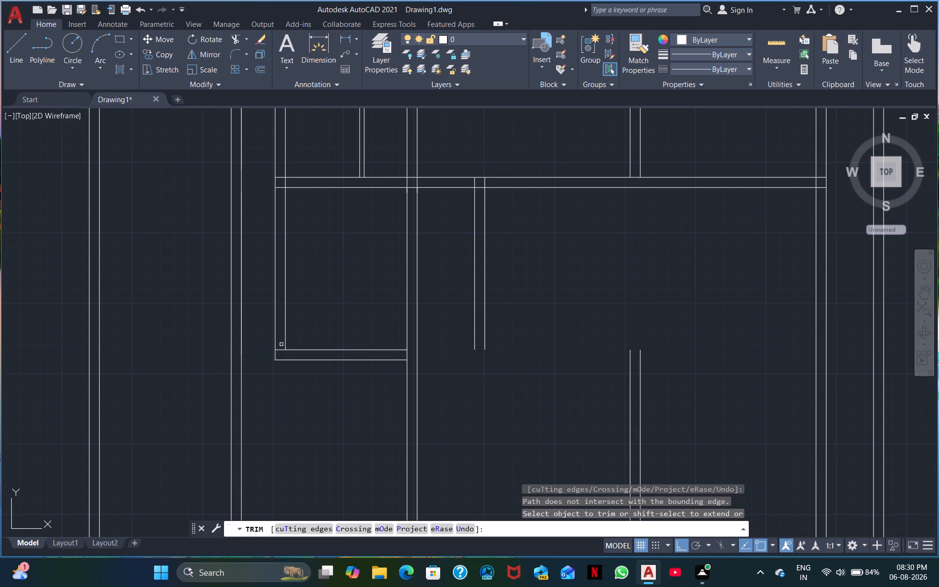
{"action": "left_click", "coordinate": [285, 344], "text": "shift"}
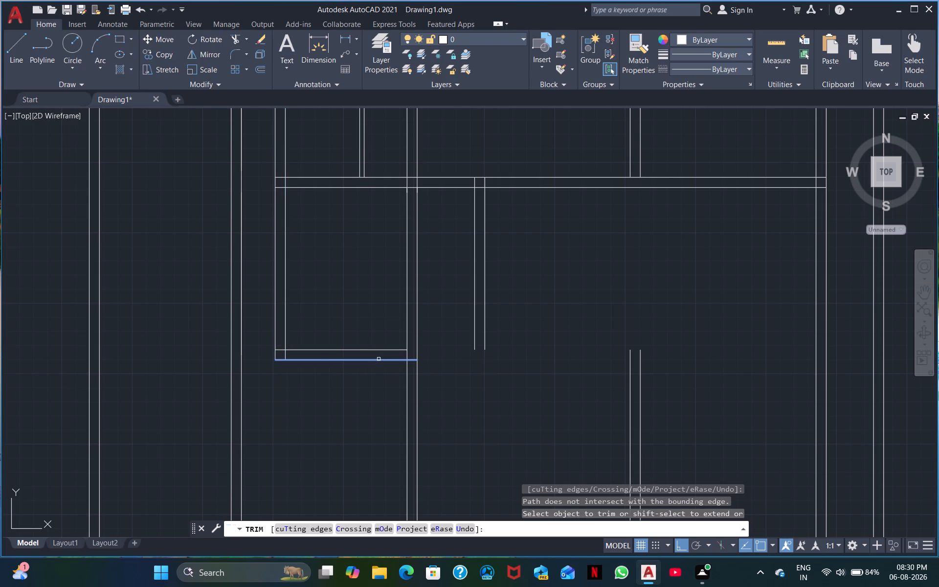
{"action": "left_click", "coordinate": [379, 359], "text": "shift"}
{"action": "left_click", "coordinate": [390, 349], "text": "shift"}
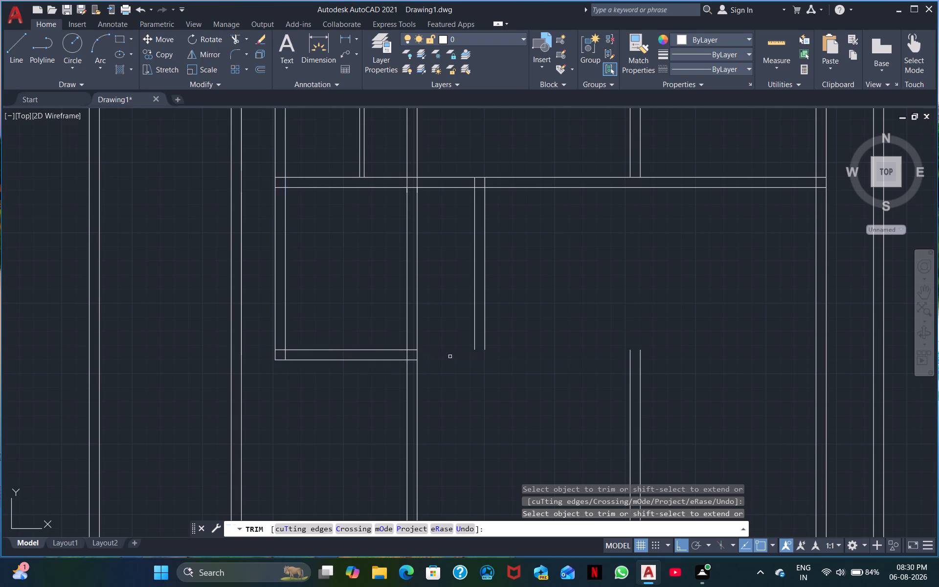
{"action": "left_click", "coordinate": [393, 361], "text": "shift"}
{"action": "left_click", "coordinate": [396, 351], "text": "shift"}
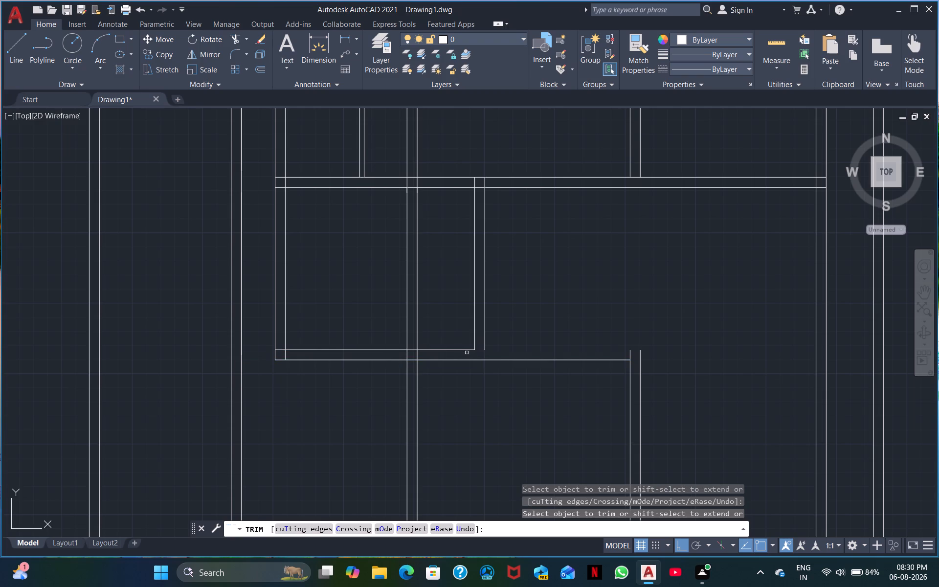
{"action": "left_click", "coordinate": [466, 350], "text": "shift"}
{"action": "left_click", "coordinate": [475, 345], "text": "shift"}
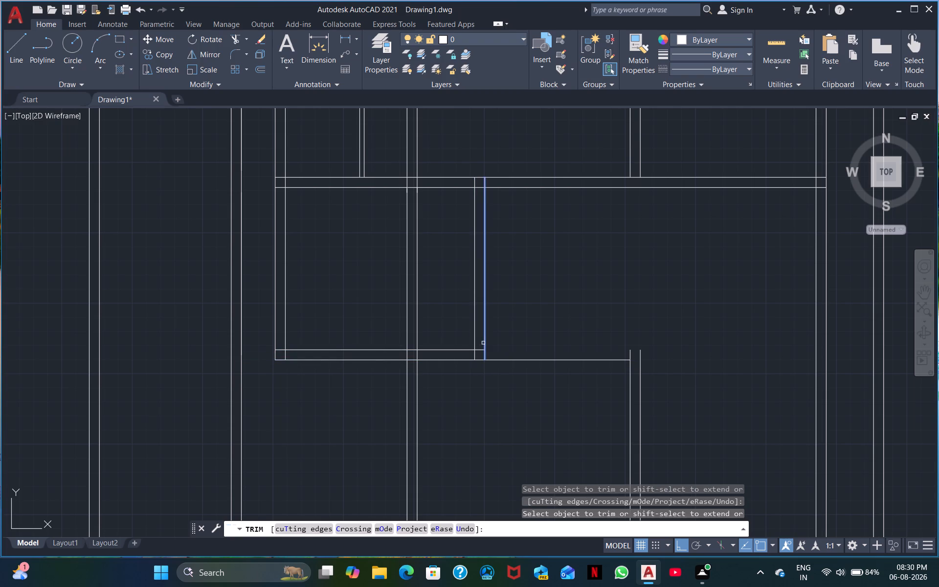
{"action": "left_click", "coordinate": [484, 343], "text": "shift"}
{"action": "left_click", "coordinate": [501, 359]}
Trim the old vertical wall pair out of the lower room, including the pieces within its top and bottom walls.
{"action": "scroll", "coordinate": [508, 354], "scroll_direction": "down", "scroll_amount": 1}
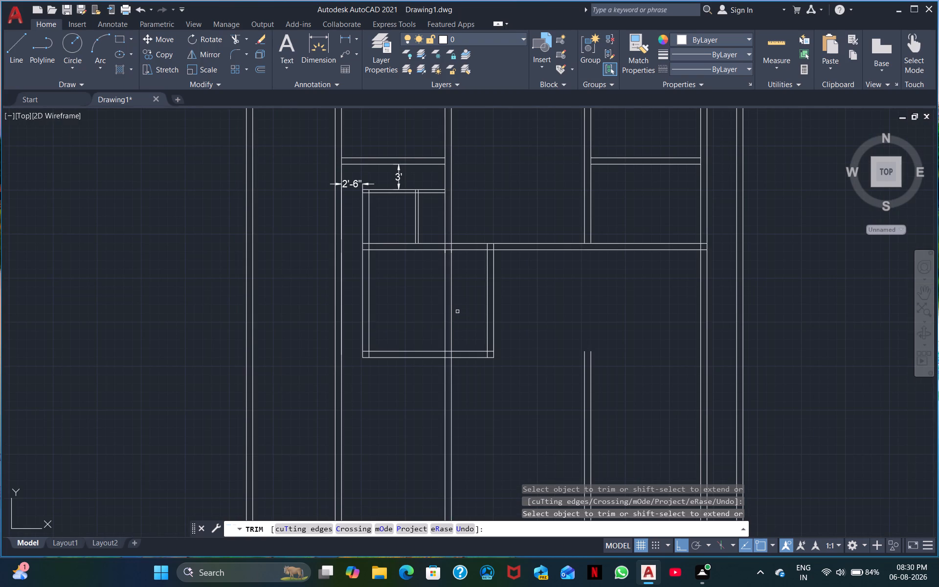
{"action": "left_click_drag", "start_coordinate": [454, 313], "coordinate": [435, 316]}
{"action": "scroll", "coordinate": [434, 317], "scroll_direction": "up", "scroll_amount": 2}
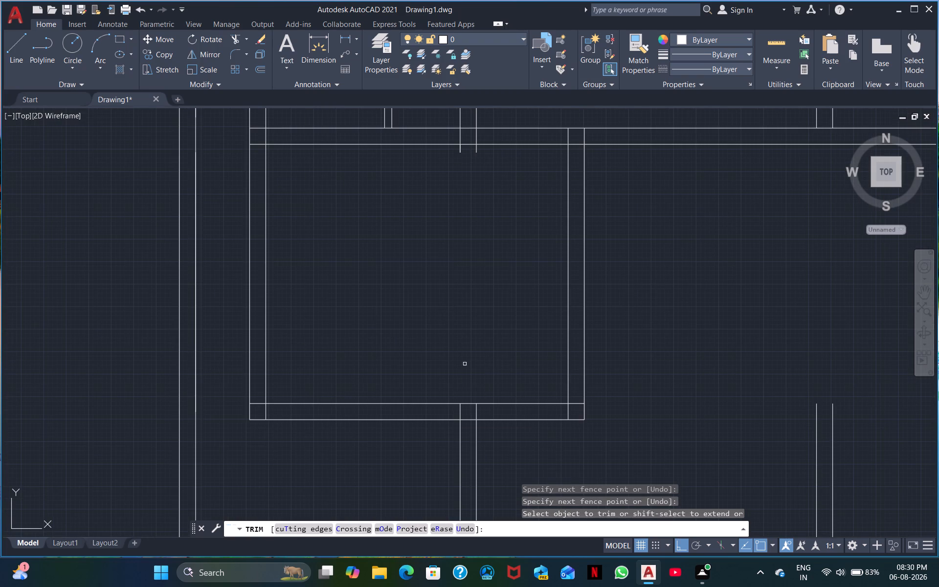
{"action": "middle_click_drag", "start_coordinate": [443, 312], "coordinate": [380, 339]}
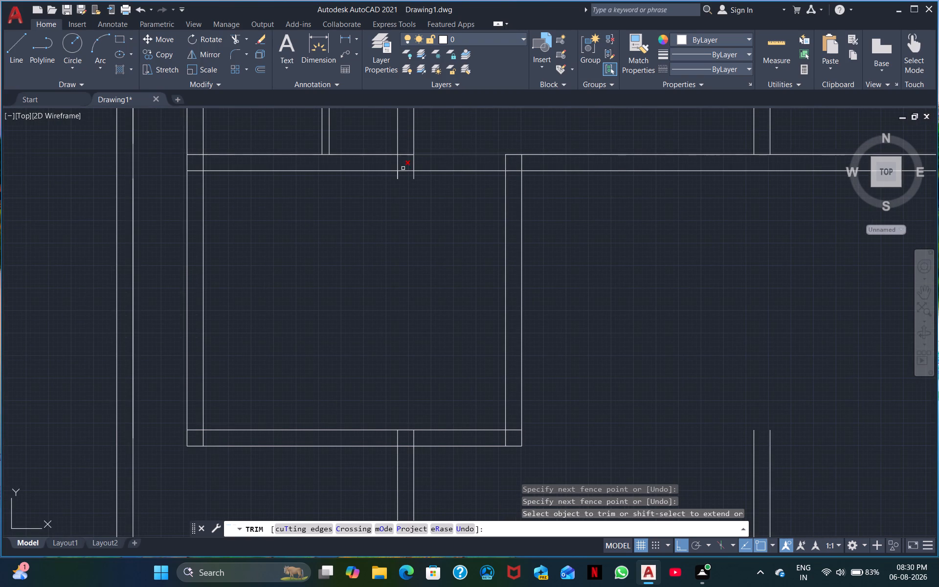
{"action": "left_click", "coordinate": [399, 161]}
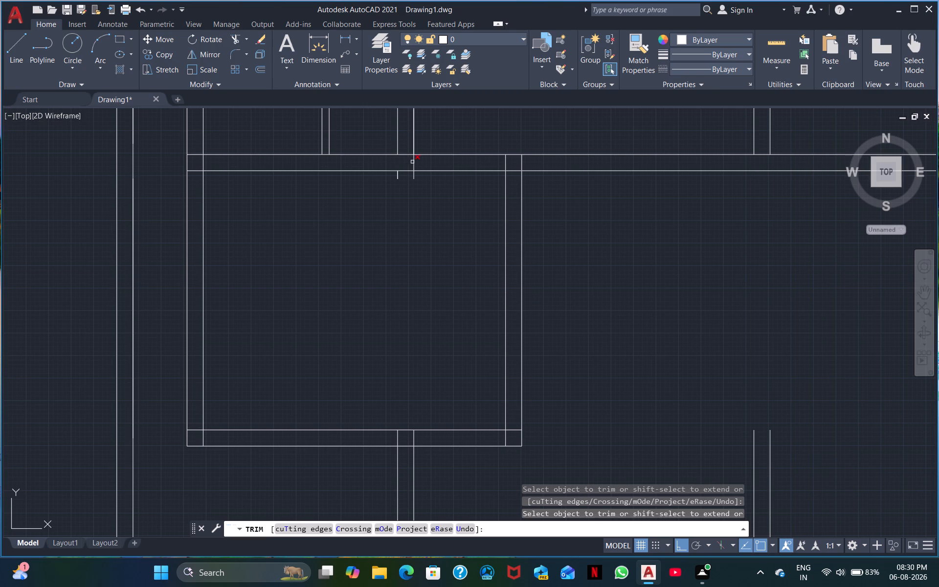
{"action": "left_click", "coordinate": [413, 162]}
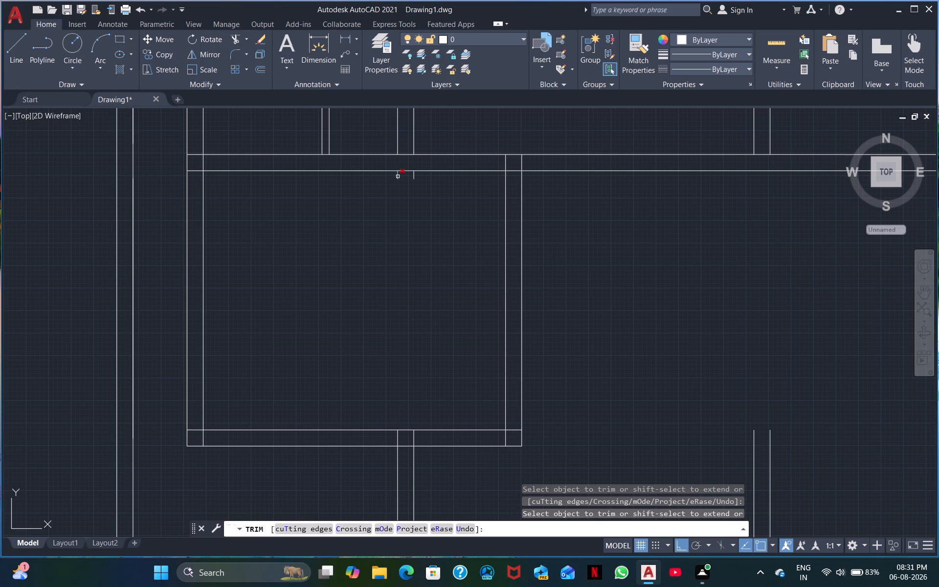
{"action": "left_click", "coordinate": [398, 177]}
{"action": "left_click_drag", "start_coordinate": [425, 177], "coordinate": [391, 177]}
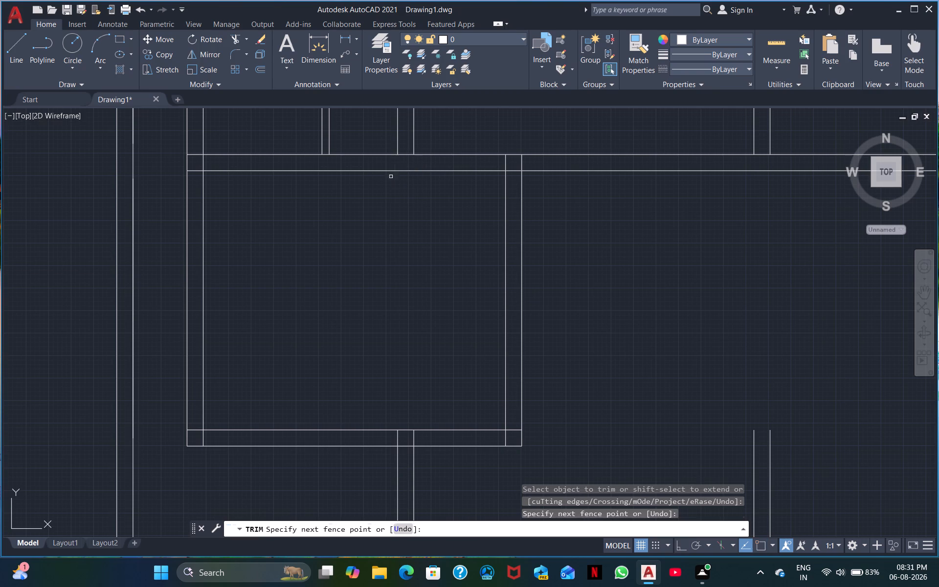
{"action": "middle_click_drag", "start_coordinate": [380, 299], "coordinate": [316, 193]}
{"action": "left_click_drag", "start_coordinate": [316, 334], "coordinate": [369, 332]}
{"action": "middle_click_drag", "start_coordinate": [340, 268], "coordinate": [283, 283]}
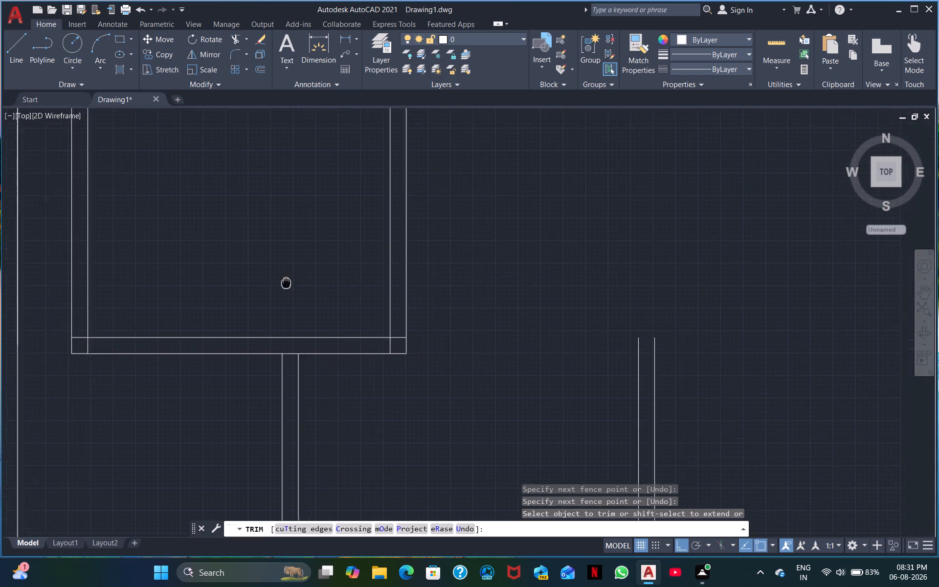
{"action": "middle_click_drag", "start_coordinate": [283, 283], "coordinate": [186, 312]}
{"action": "scroll", "coordinate": [190, 307], "scroll_direction": "down", "scroll_amount": 2}
{"action": "middle_click_drag", "start_coordinate": [284, 309], "coordinate": [336, 376]}
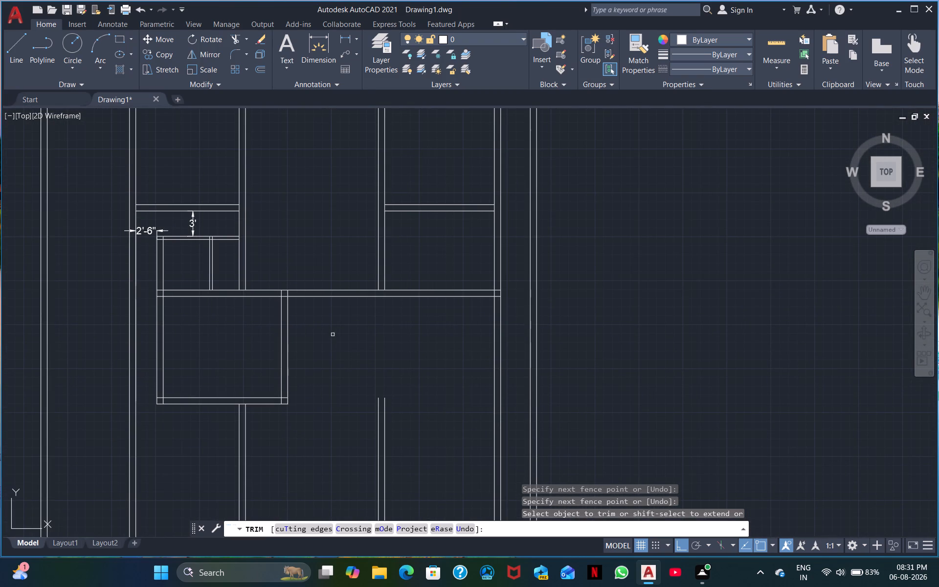
{"action": "key", "text": "Escape"}
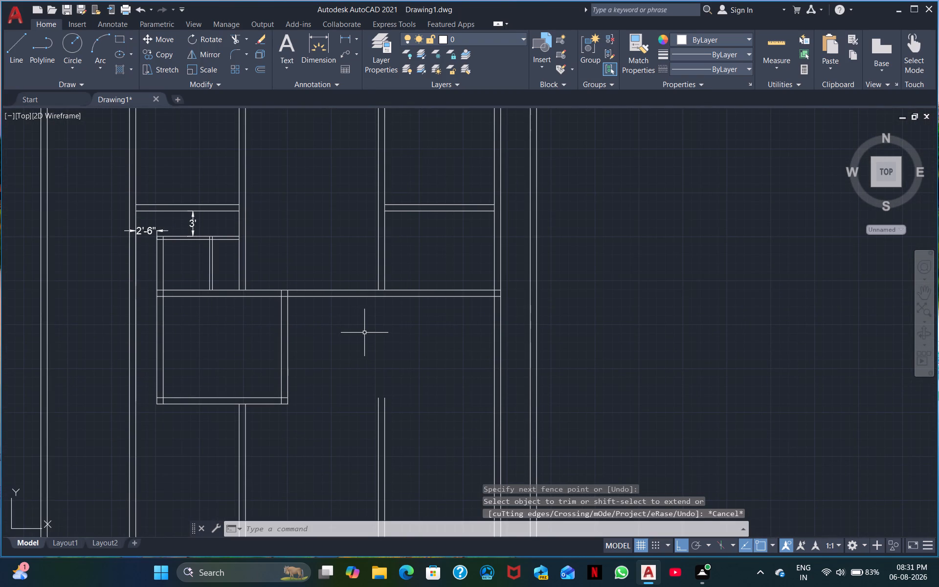
Offset the lower-left room's outer right wall line 11'6" to the right.
{"action": "key", "text": "o"}
{"action": "key", "text": "space"}
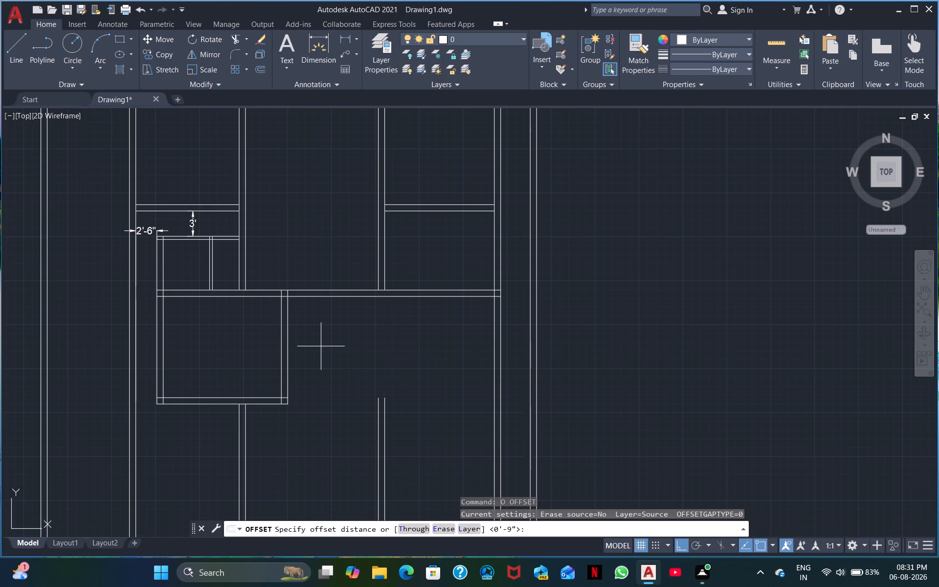
{"action": "type", "text": "11"}
{"action": "key", "text": "apostrophe"}
{"action": "type", "text": "6\""}
{"action": "key", "text": "Return"}
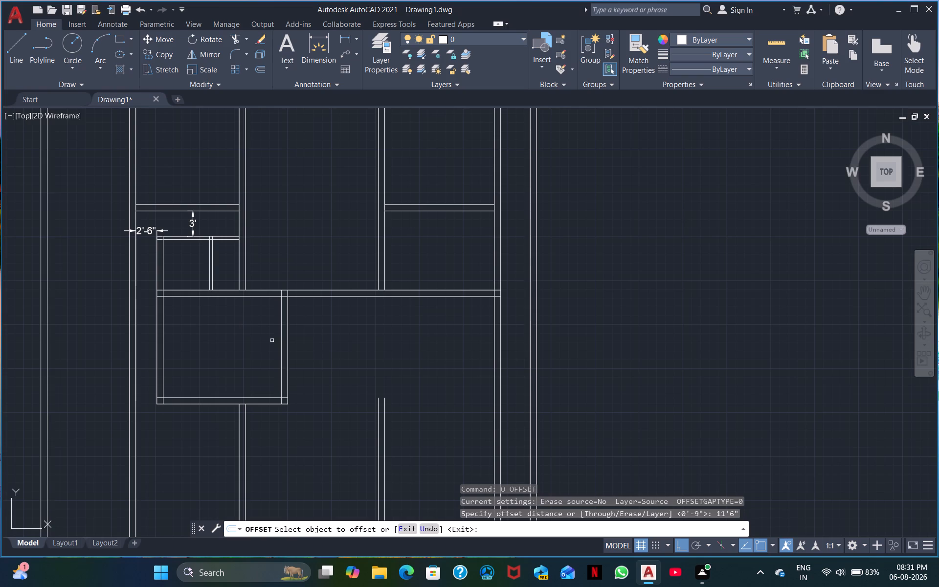
{"action": "left_click", "coordinate": [288, 365]}
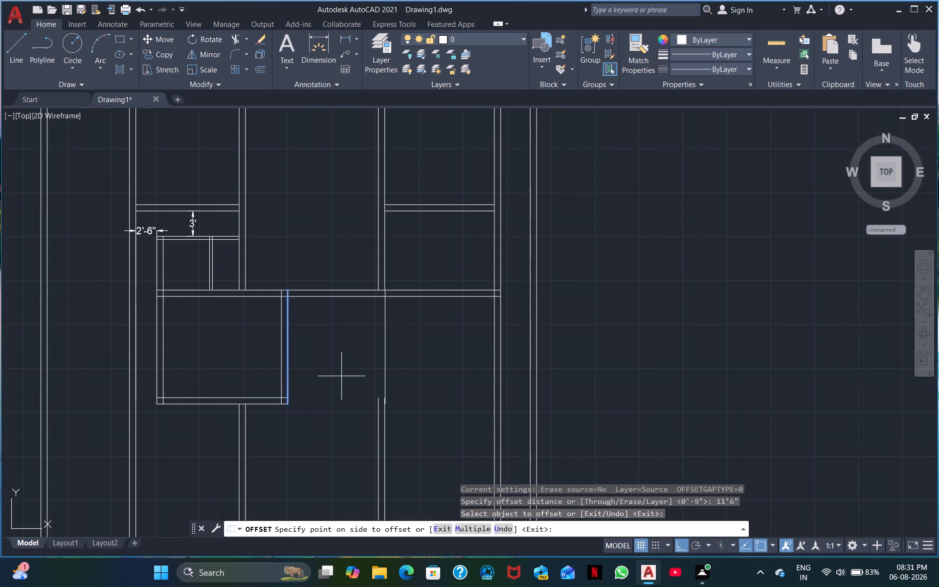
{"action": "left_click", "coordinate": [341, 376]}
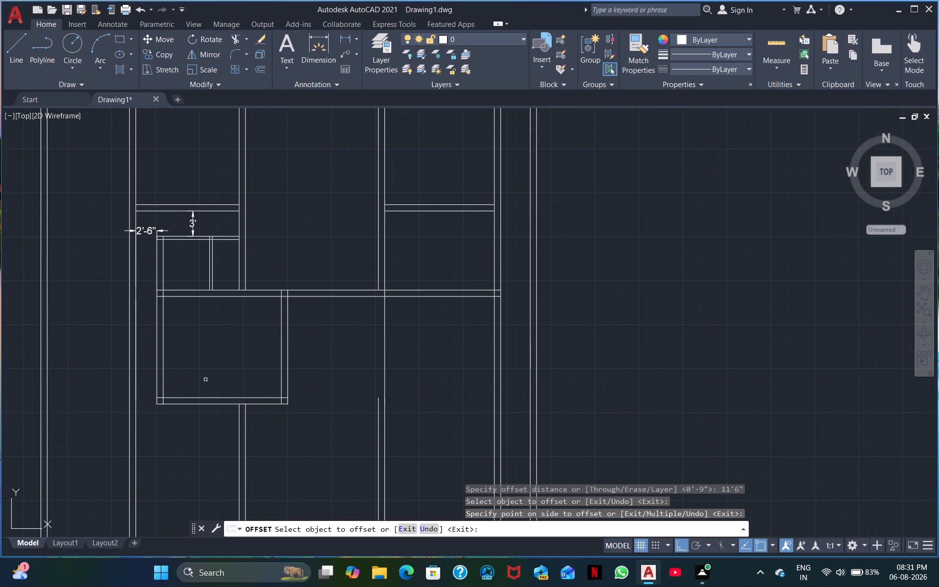
Measure the horizontal distance from the new offset line to the inner line of the building's right wall.
{"action": "middle_click_drag", "start_coordinate": [193, 344], "coordinate": [159, 439]}
{"action": "scroll", "coordinate": [172, 437], "scroll_direction": "down", "scroll_amount": 1}
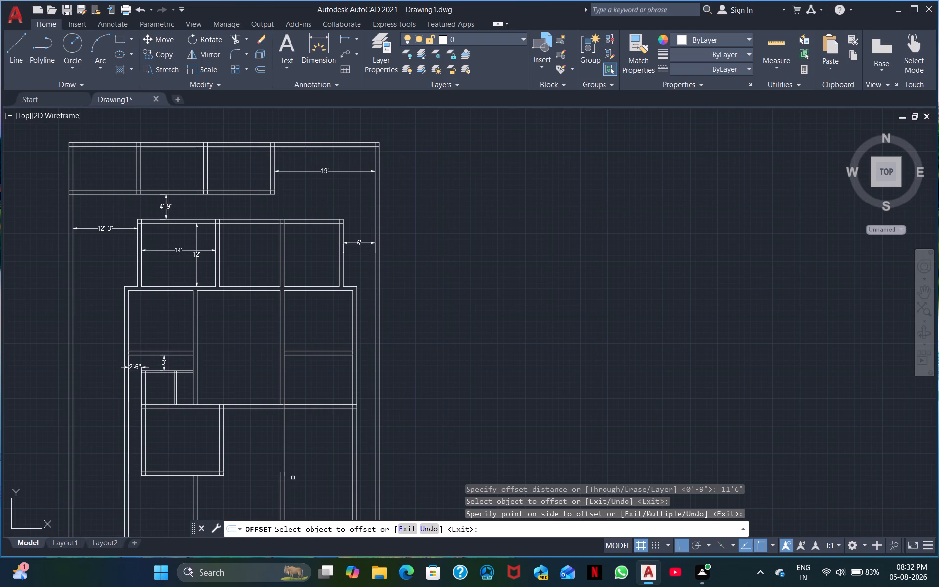
{"action": "middle_click_drag", "start_coordinate": [310, 464], "coordinate": [269, 472]}
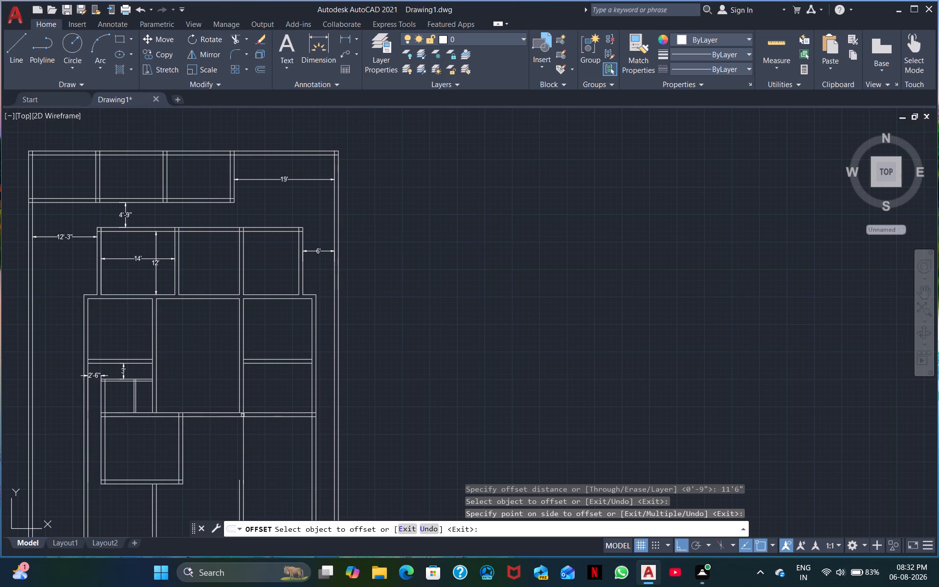
{"action": "middle_click_drag", "start_coordinate": [213, 474], "coordinate": [97, 520]}
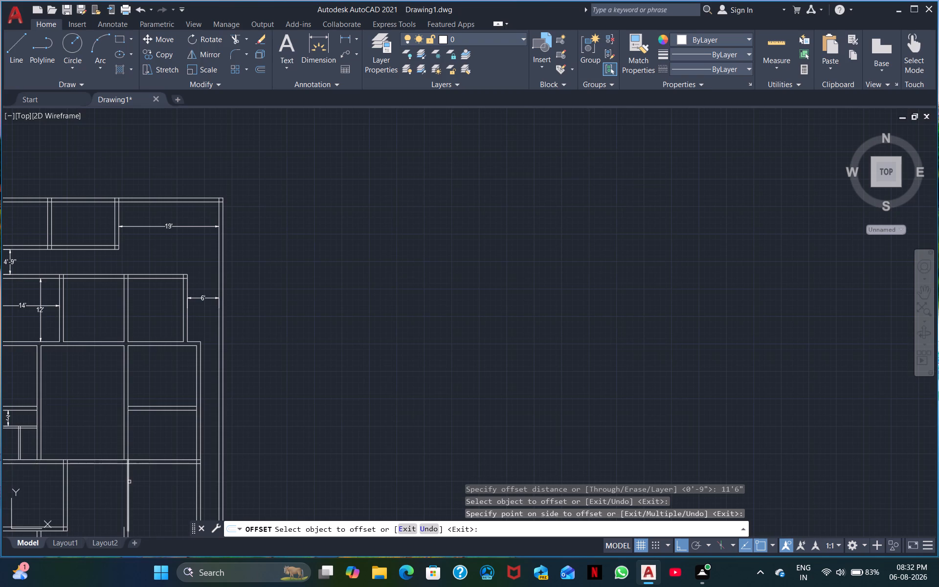
{"action": "scroll", "coordinate": [138, 482], "scroll_direction": "up", "scroll_amount": 2}
{"action": "middle_click_drag", "start_coordinate": [137, 487], "coordinate": [160, 399]}
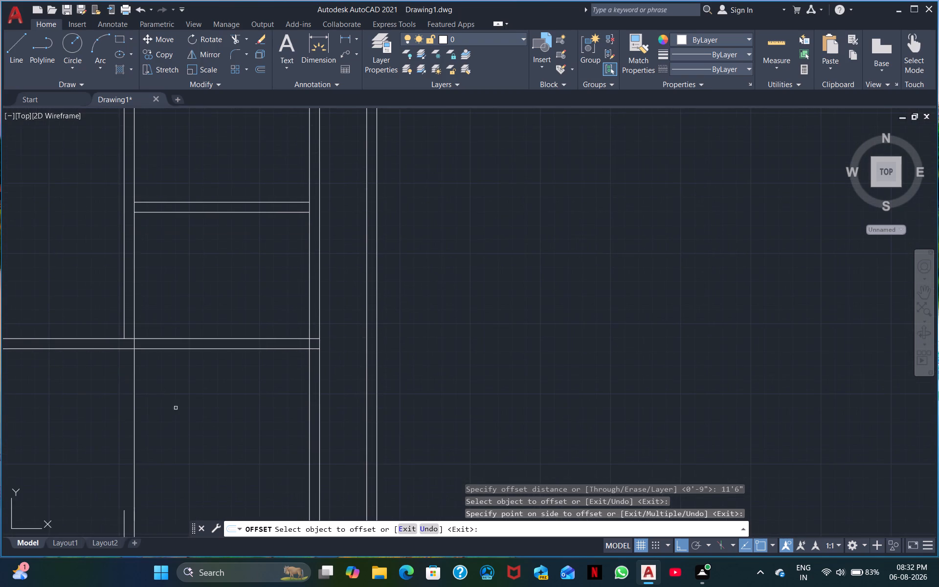
{"action": "middle_click_drag", "start_coordinate": [190, 435], "coordinate": [179, 397]}
{"action": "middle_click_drag", "start_coordinate": [164, 426], "coordinate": [180, 399]}
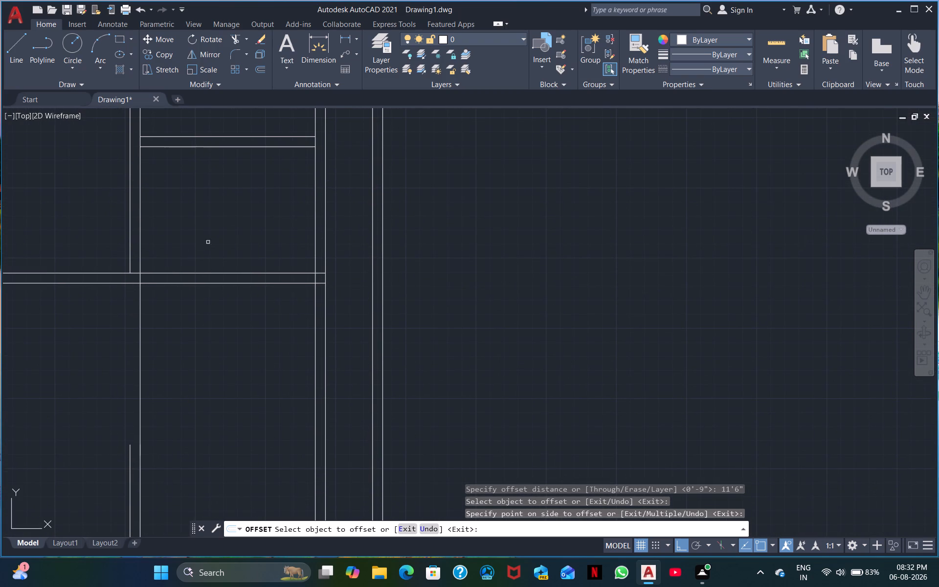
{"action": "left_click", "coordinate": [342, 38]}
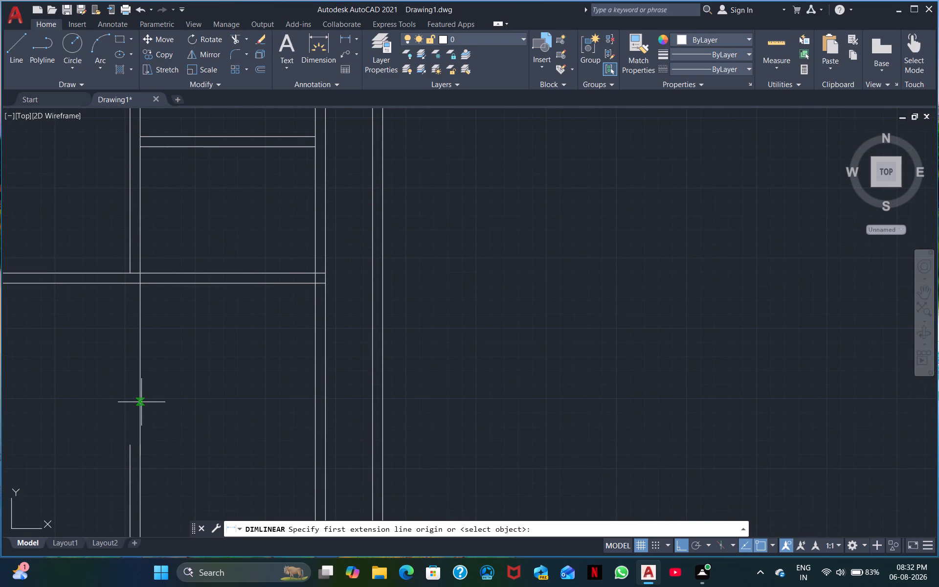
{"action": "left_click", "coordinate": [139, 402]}
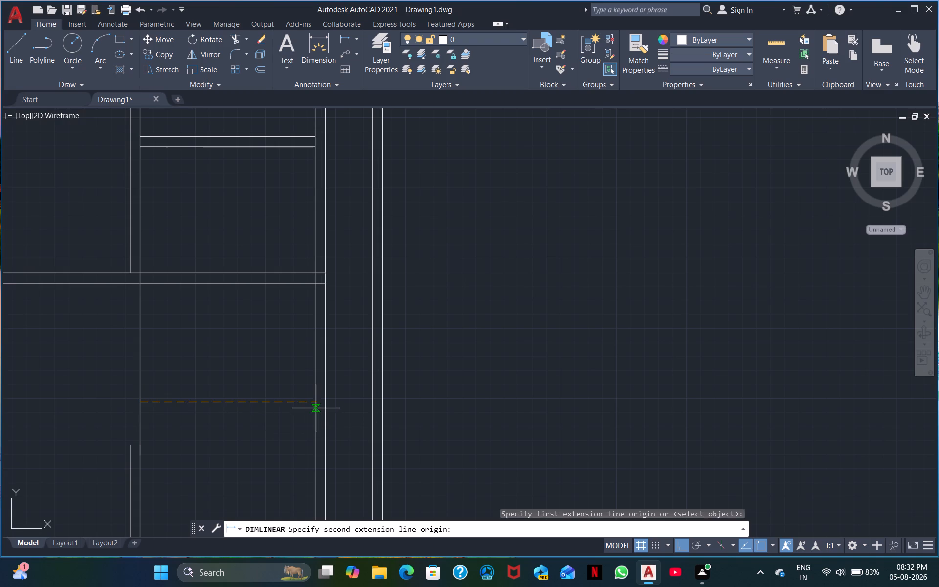
{"action": "left_click", "coordinate": [314, 407]}
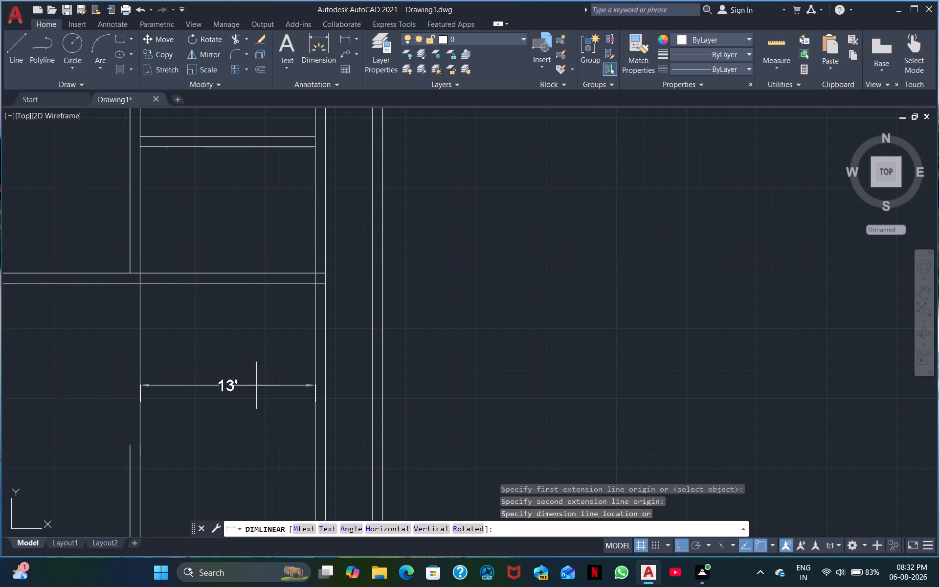
{"action": "key", "text": "Escape"}
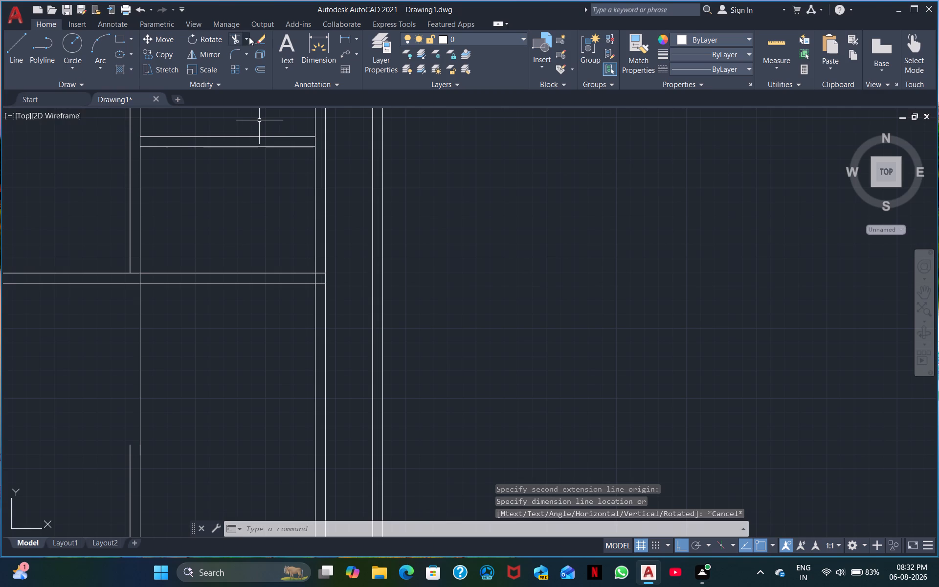
Extend the broken left line of the wall beside the new offset line from above and below to close its gap.
{"action": "key", "text": "e"}
{"action": "key", "text": "x"}
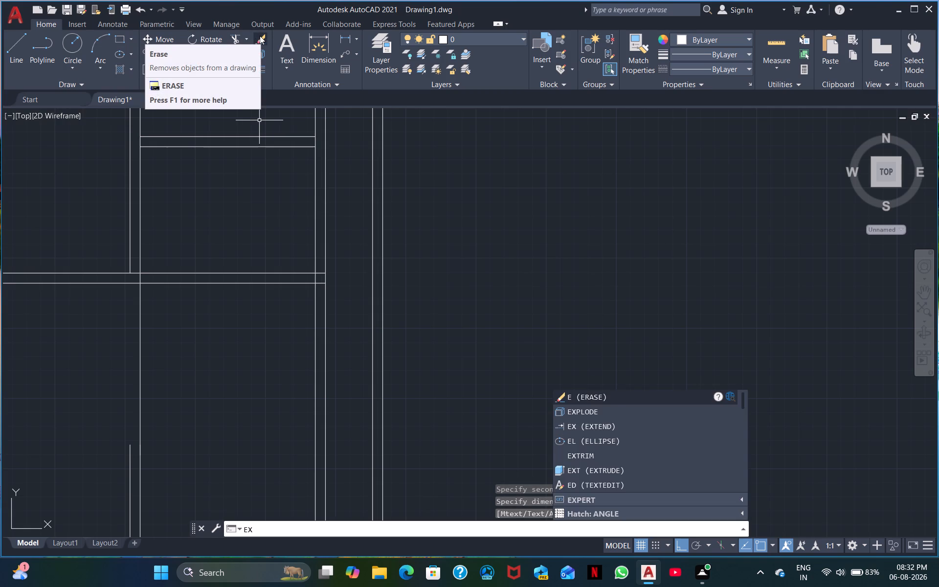
{"action": "key", "text": "space"}
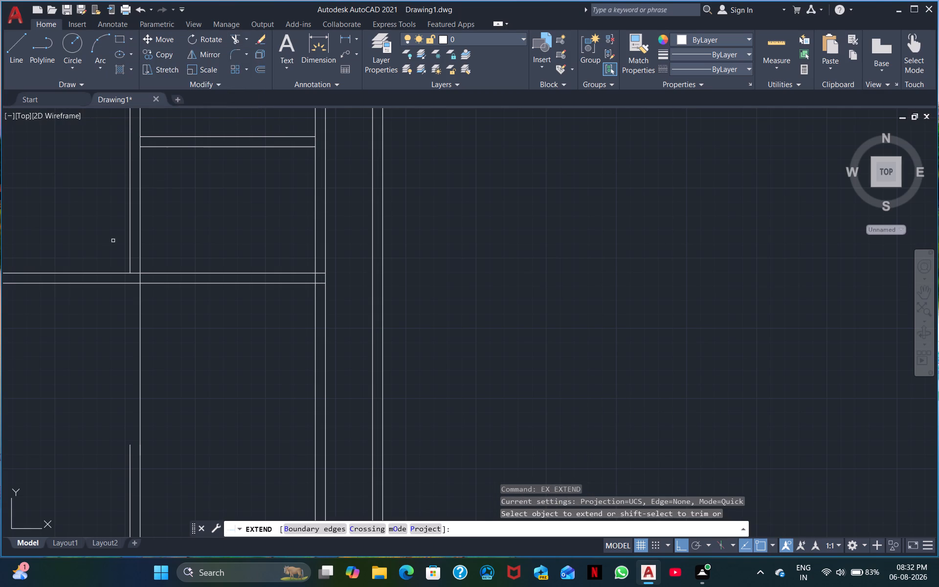
{"action": "left_click", "coordinate": [131, 247]}
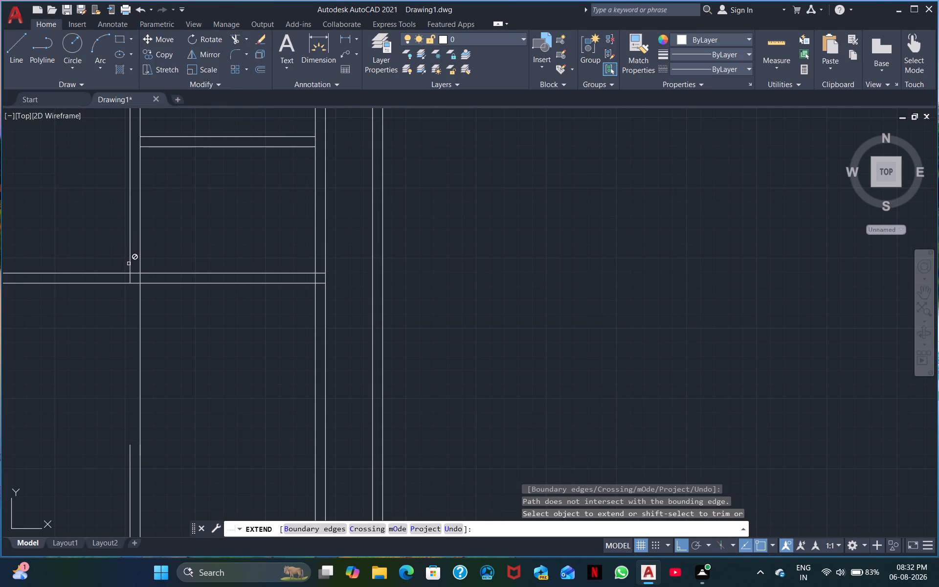
{"action": "left_click", "coordinate": [129, 461]}
{"action": "scroll", "coordinate": [33, 391], "scroll_direction": "down", "scroll_amount": 1}
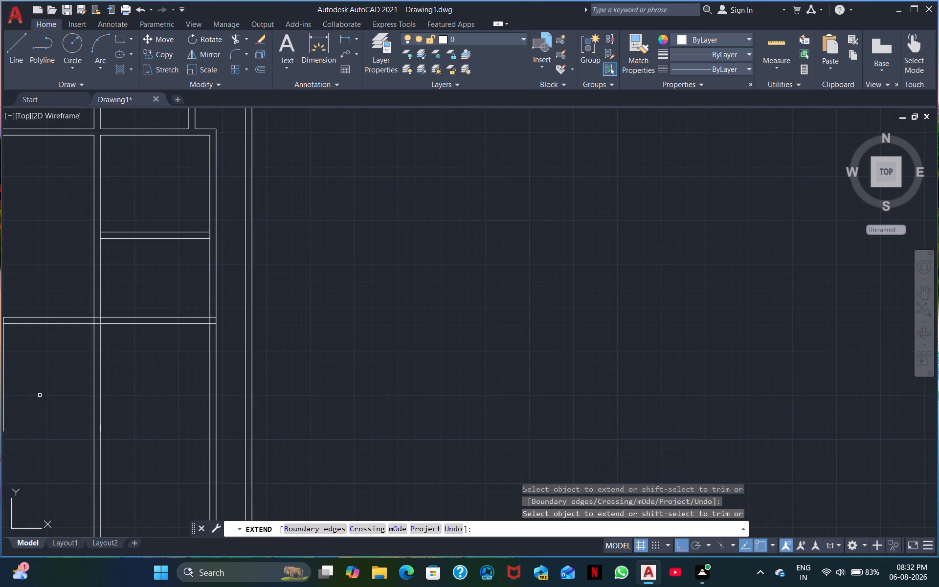
{"action": "middle_click_drag", "start_coordinate": [60, 429], "coordinate": [183, 373]}
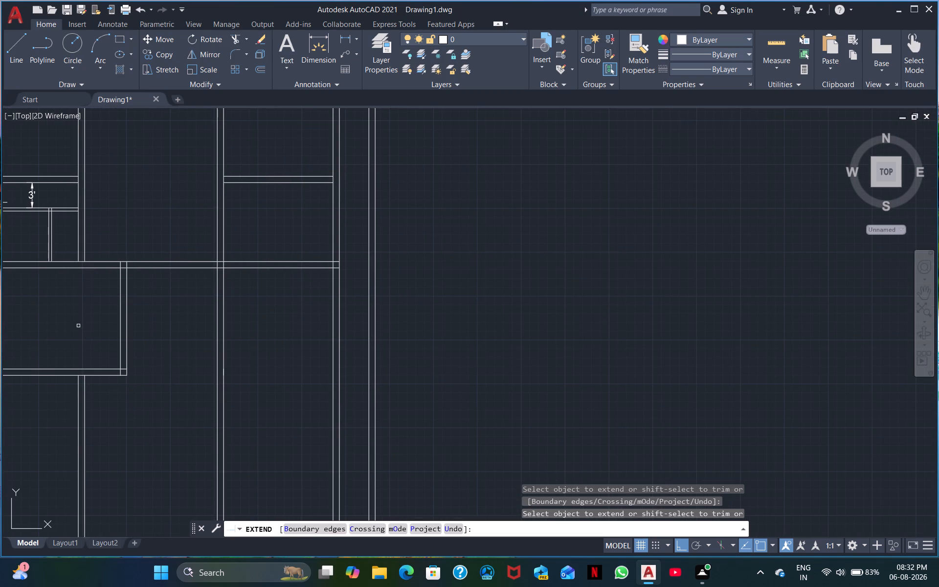
{"action": "key", "text": "Escape"}
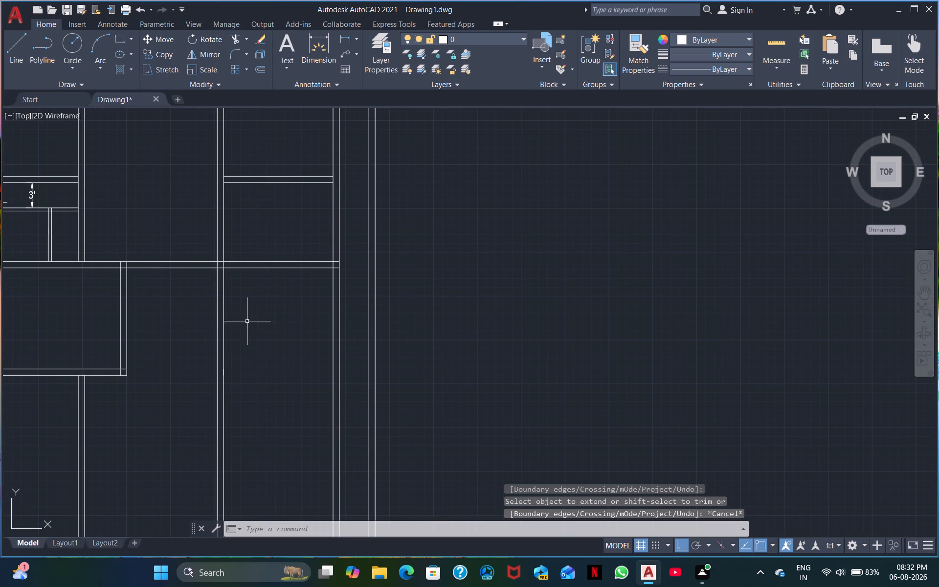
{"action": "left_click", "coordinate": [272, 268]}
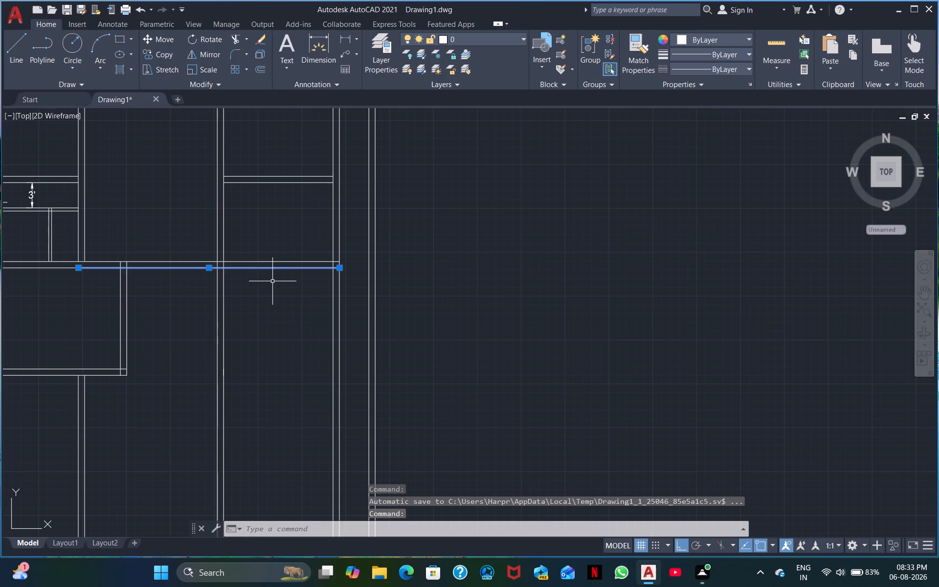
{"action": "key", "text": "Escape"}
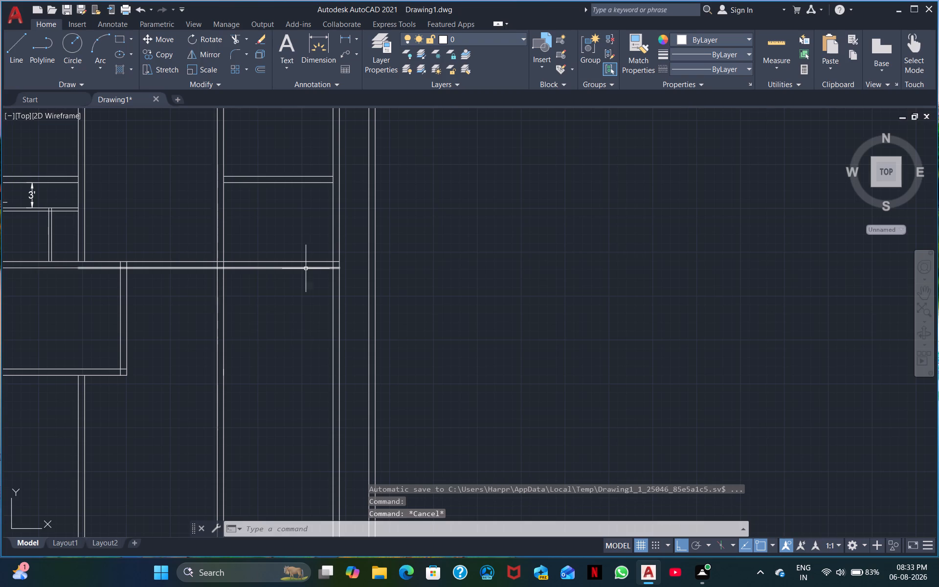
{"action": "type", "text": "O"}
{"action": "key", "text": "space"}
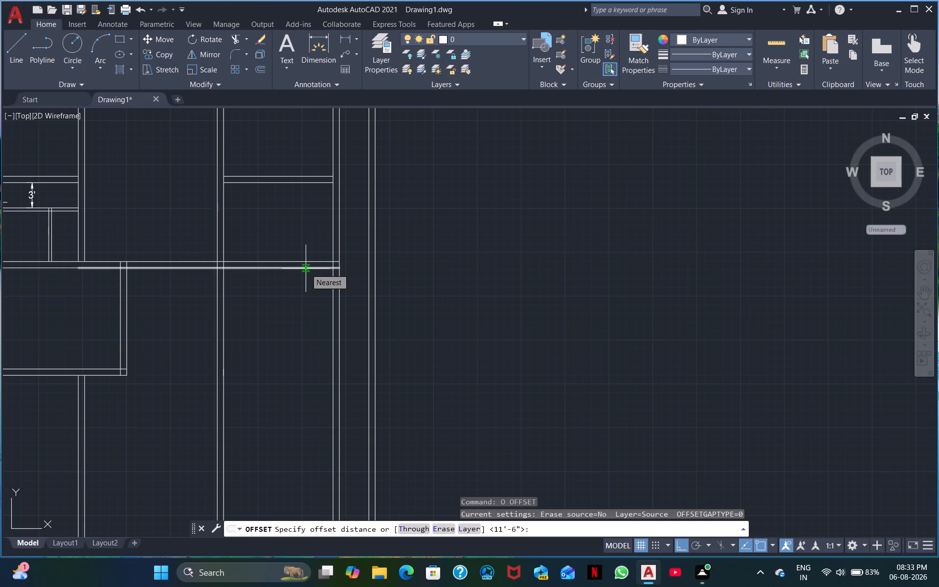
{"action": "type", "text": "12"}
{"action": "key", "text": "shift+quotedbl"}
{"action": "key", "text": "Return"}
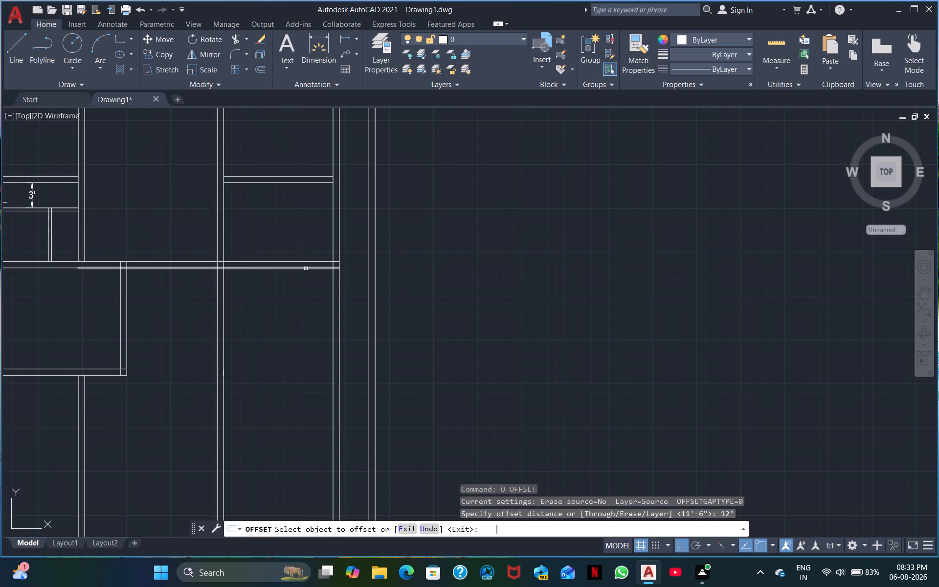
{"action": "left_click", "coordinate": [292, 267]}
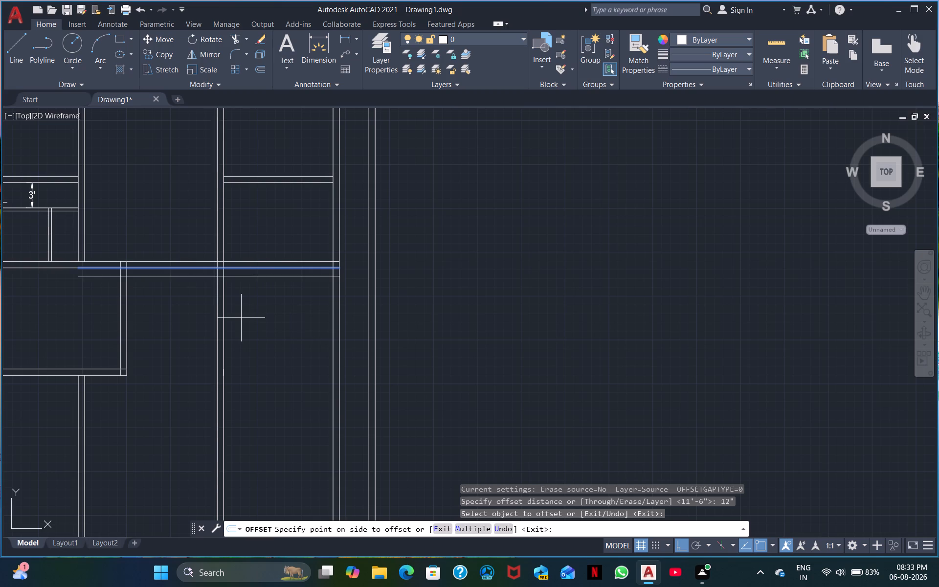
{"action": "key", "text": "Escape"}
Offset the lower line of the horizontal wall above the new rooms downward by 12'.
{"action": "key", "text": "space"}
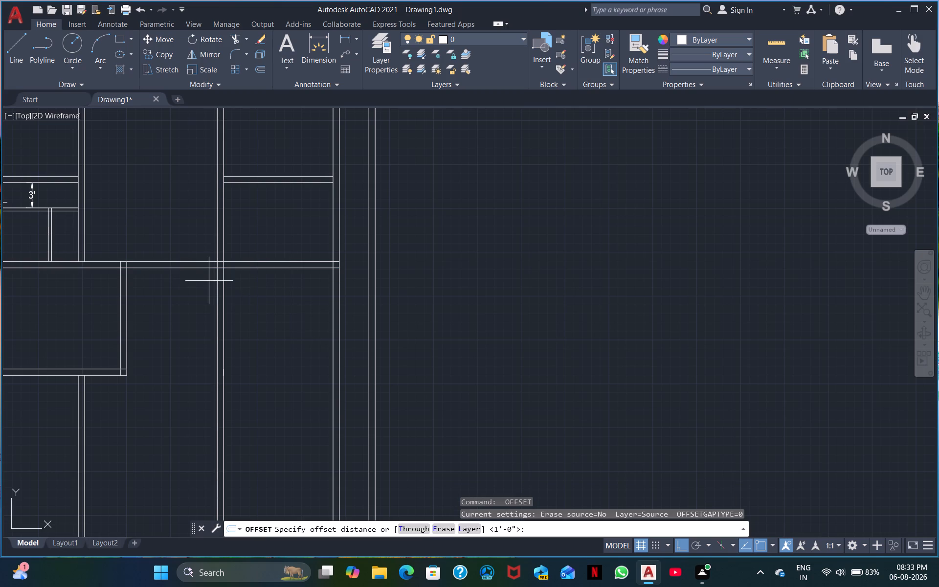
{"action": "type", "text": "12"}
{"action": "key", "text": "apostrophe"}
{"action": "key", "text": "Return"}
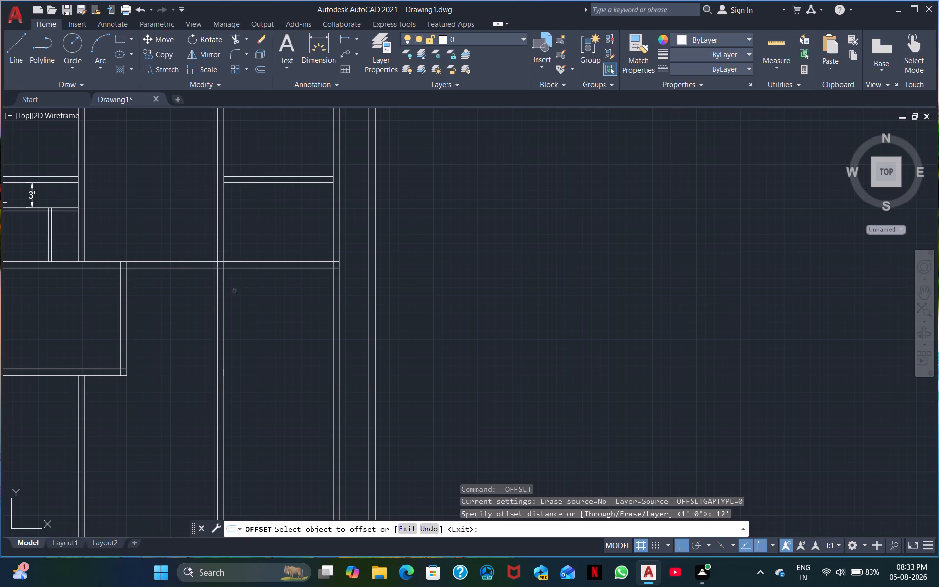
{"action": "left_click", "coordinate": [269, 268]}
{"action": "left_click", "coordinate": [266, 344]}
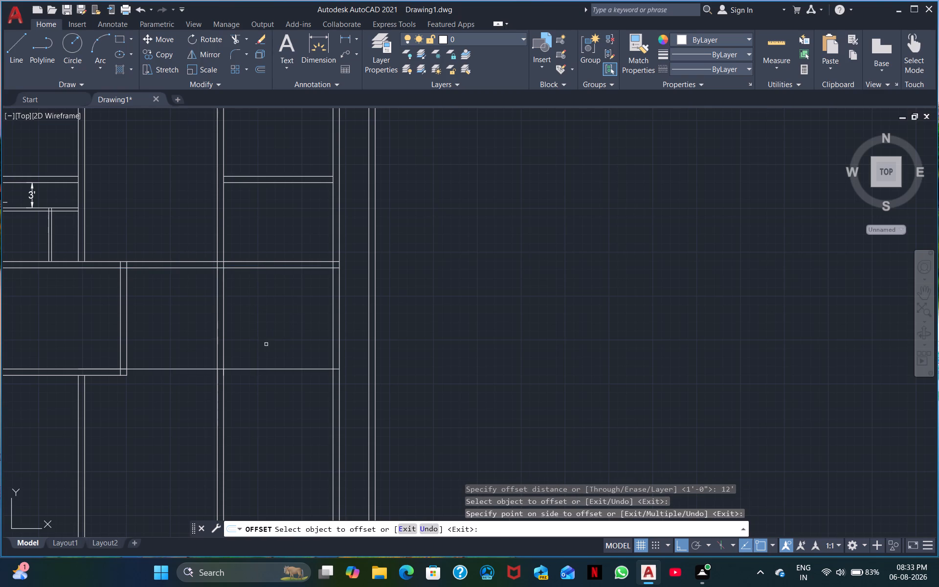
{"action": "key", "text": "Escape"}
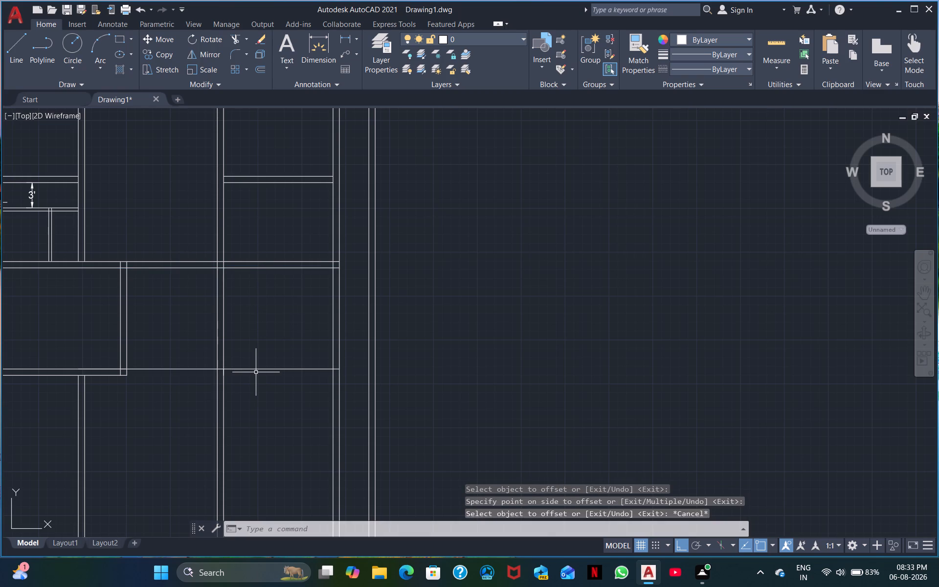
Offset the new horizontal line downward by 9" to give the rooms' bottom wall its thickness.
{"action": "type", "text": "O"}
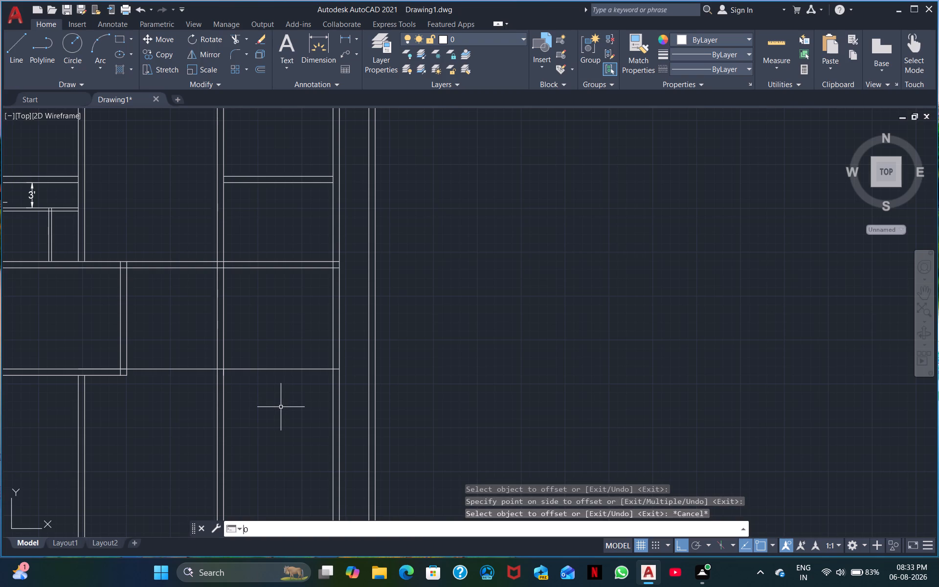
{"action": "key", "text": "space"}
{"action": "type", "text": "9\""}
{"action": "key", "text": "Return"}
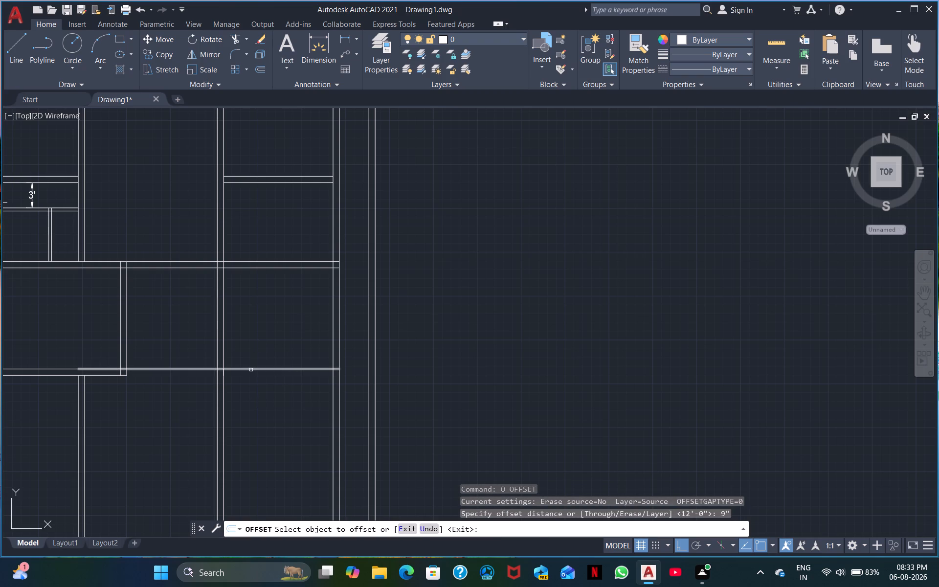
{"action": "left_click", "coordinate": [252, 368]}
{"action": "left_click", "coordinate": [249, 381]}
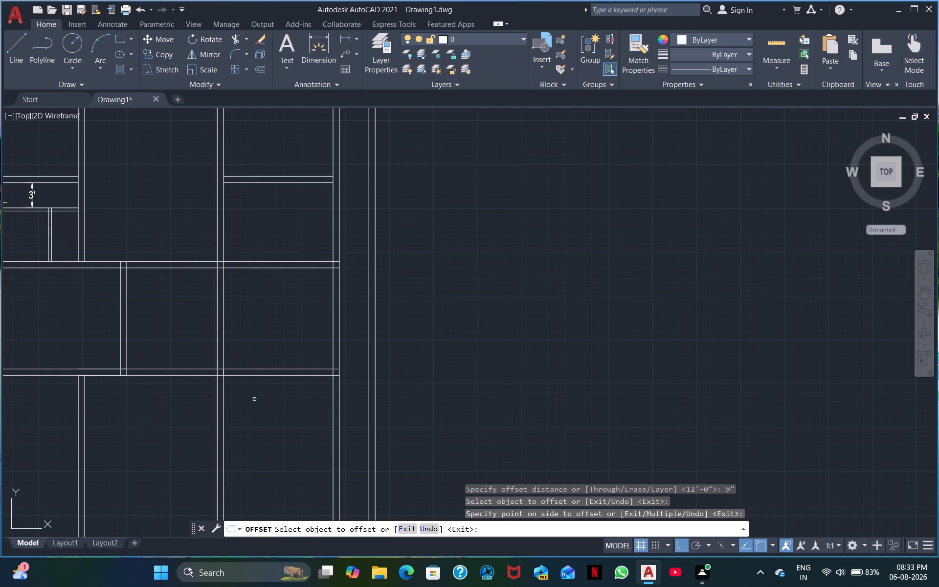
Examine the overall floor plan and the wall junctions around the new lower rooms.
{"action": "middle_click_drag", "start_coordinate": [254, 399], "coordinate": [270, 366]}
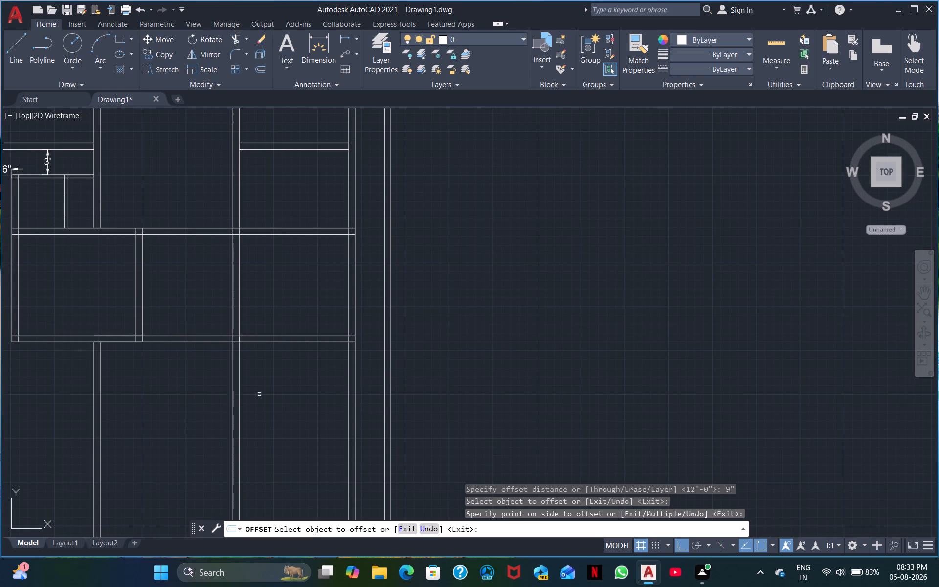
{"action": "scroll", "coordinate": [258, 406], "scroll_direction": "down", "scroll_amount": 1}
{"action": "middle_click_drag", "start_coordinate": [258, 406], "coordinate": [336, 439]}
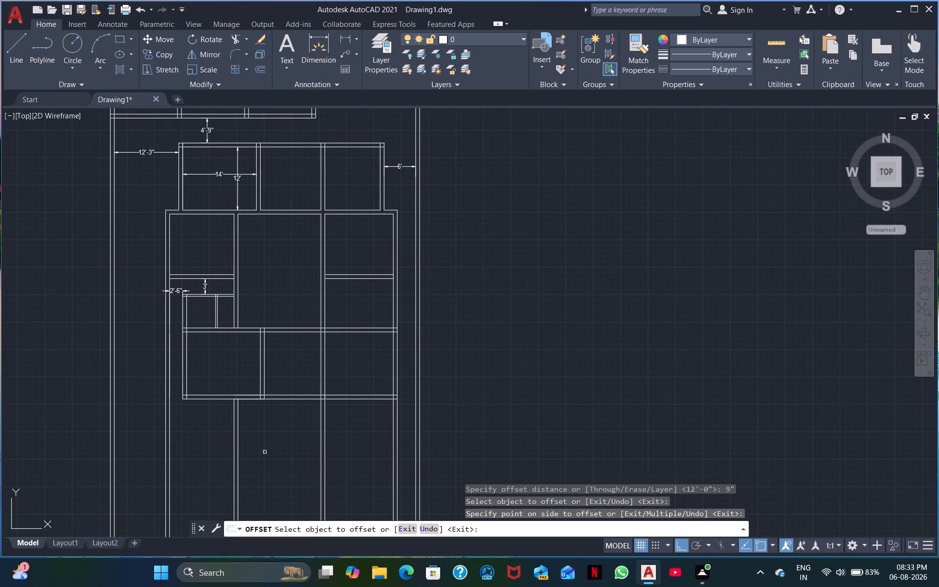
{"action": "scroll", "coordinate": [271, 454], "scroll_direction": "down", "scroll_amount": 1}
{"action": "middle_click_drag", "start_coordinate": [274, 457], "coordinate": [286, 396]}
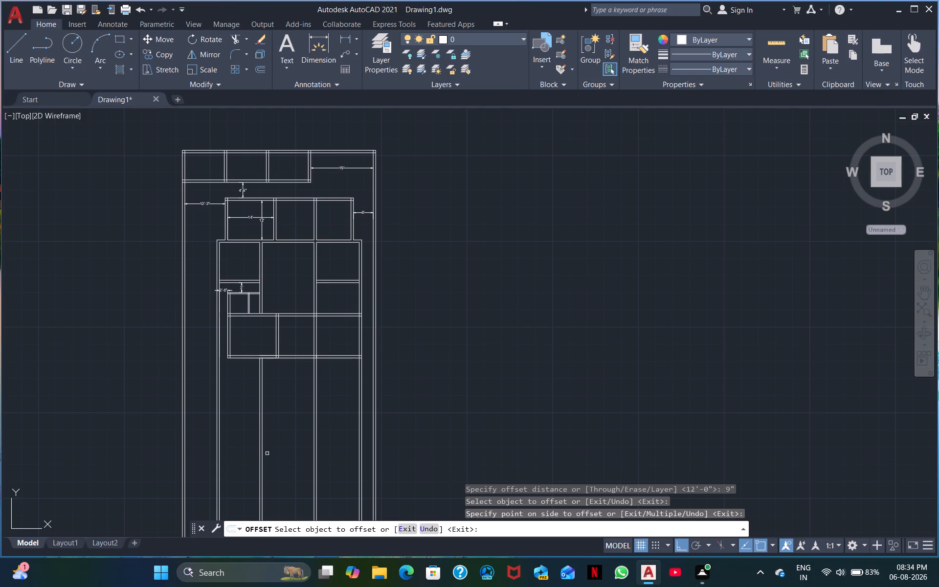
{"action": "scroll", "coordinate": [267, 455], "scroll_direction": "up", "scroll_amount": 1}
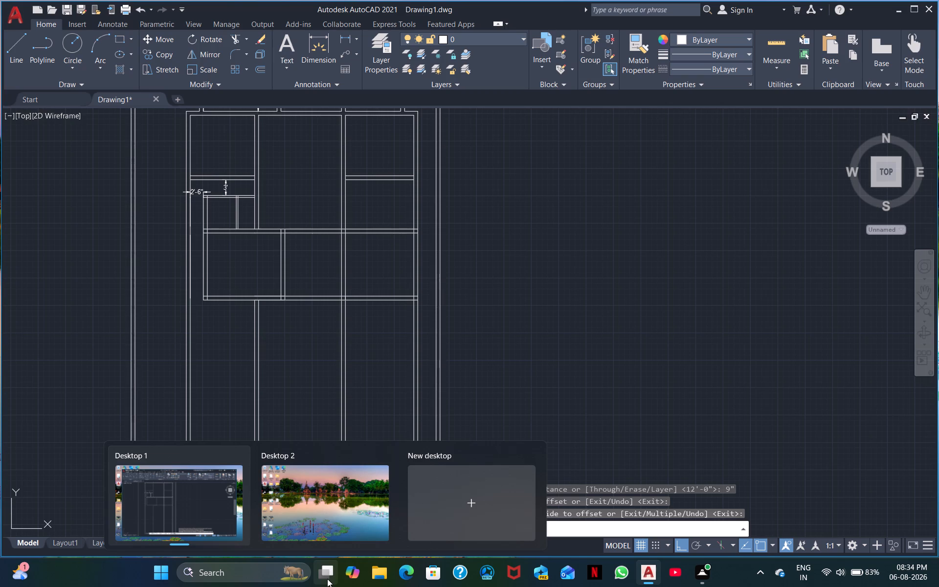
{"action": "scroll", "coordinate": [327, 579], "scroll_direction": "up", "scroll_amount": 1}
{"action": "scroll", "coordinate": [333, 575], "scroll_direction": "down", "scroll_amount": 1}
{"action": "scroll", "coordinate": [295, 405], "scroll_direction": "up", "scroll_amount": 1}
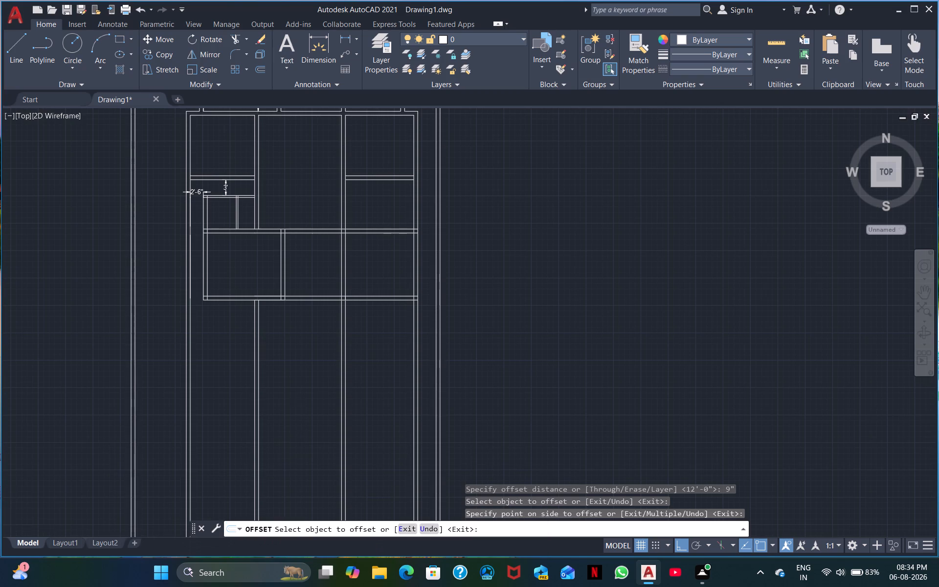
{"action": "scroll", "coordinate": [295, 405], "scroll_direction": "up", "scroll_amount": 1}
{"action": "middle_click_drag", "start_coordinate": [294, 405], "coordinate": [183, 586]}
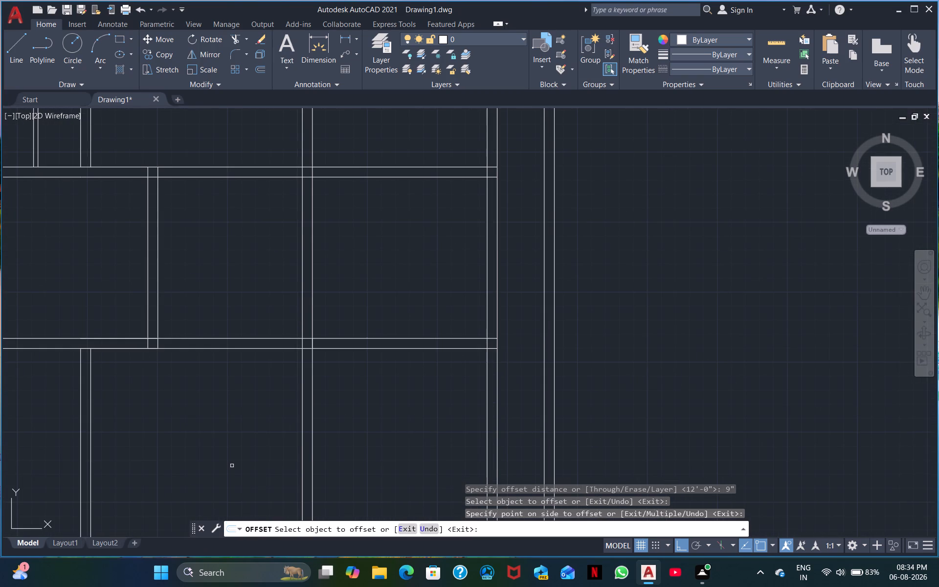
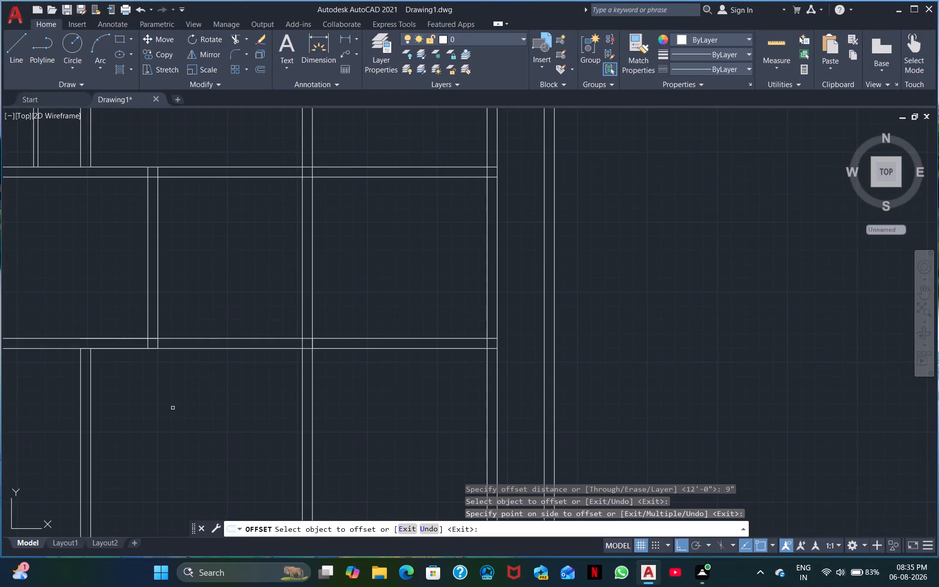
Trim the two interior vertical walls' lines where they run below the lower rooms' new bottom wall.
{"action": "scroll", "coordinate": [173, 407], "scroll_direction": "up", "scroll_amount": 1}
{"action": "scroll", "coordinate": [170, 409], "scroll_direction": "down", "scroll_amount": 2}
{"action": "middle_click_drag", "start_coordinate": [139, 433], "coordinate": [188, 316]}
{"action": "middle_click_drag", "start_coordinate": [208, 382], "coordinate": [211, 314]}
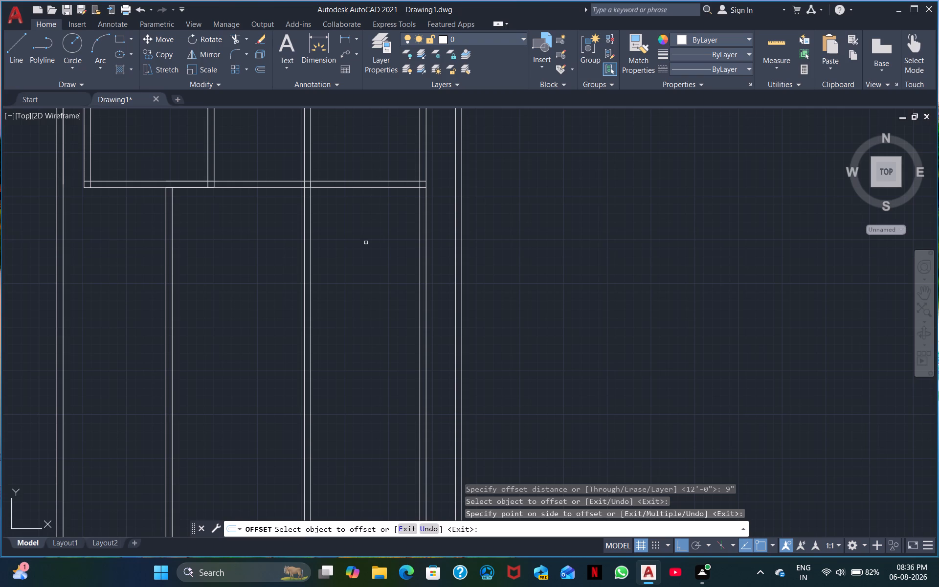
{"action": "left_click", "coordinate": [237, 38]}
{"action": "left_click_drag", "start_coordinate": [124, 244], "coordinate": [335, 260]}
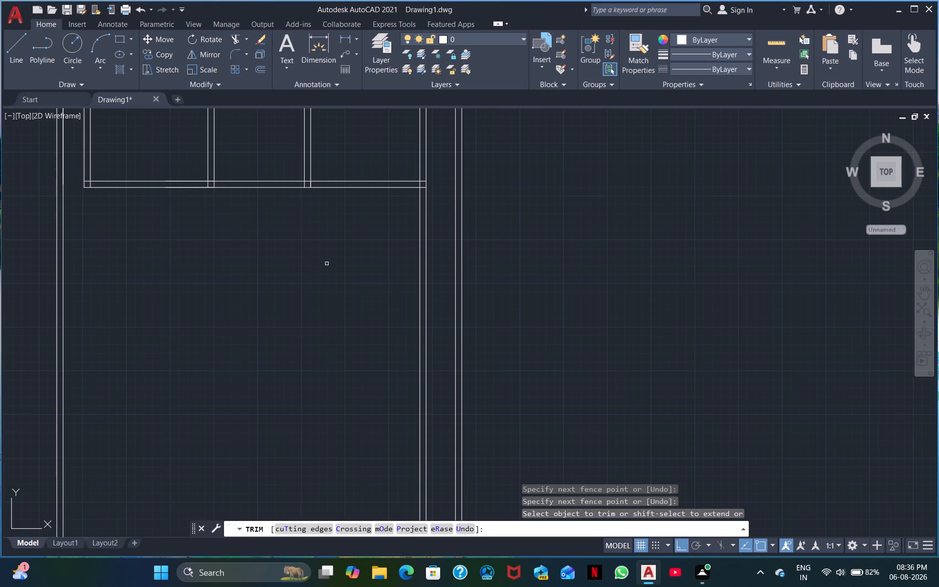
Examine the overall floor plan and the area below the lower rooms' bottom wall.
{"action": "scroll", "coordinate": [327, 264], "scroll_direction": "down", "scroll_amount": 2}
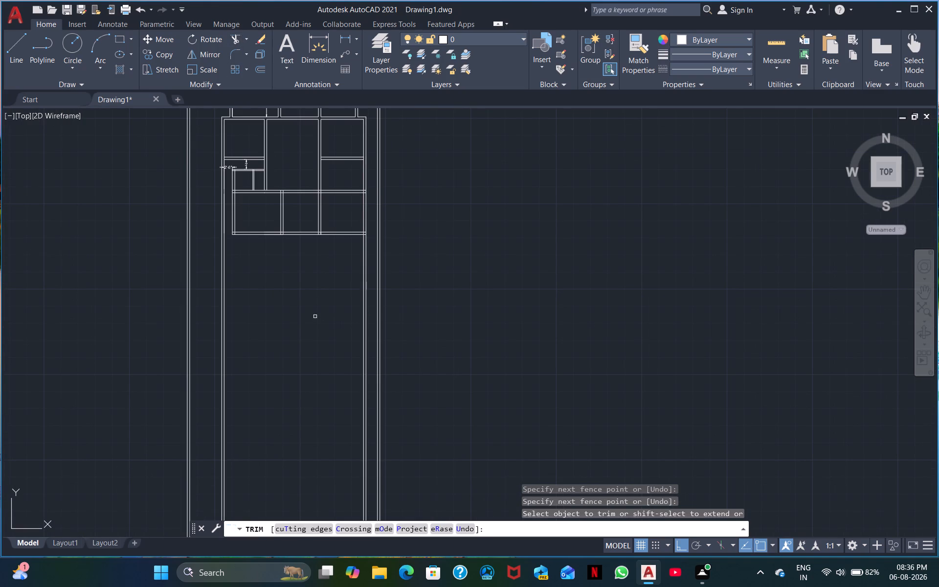
{"action": "scroll", "coordinate": [282, 303], "scroll_direction": "down", "scroll_amount": 1}
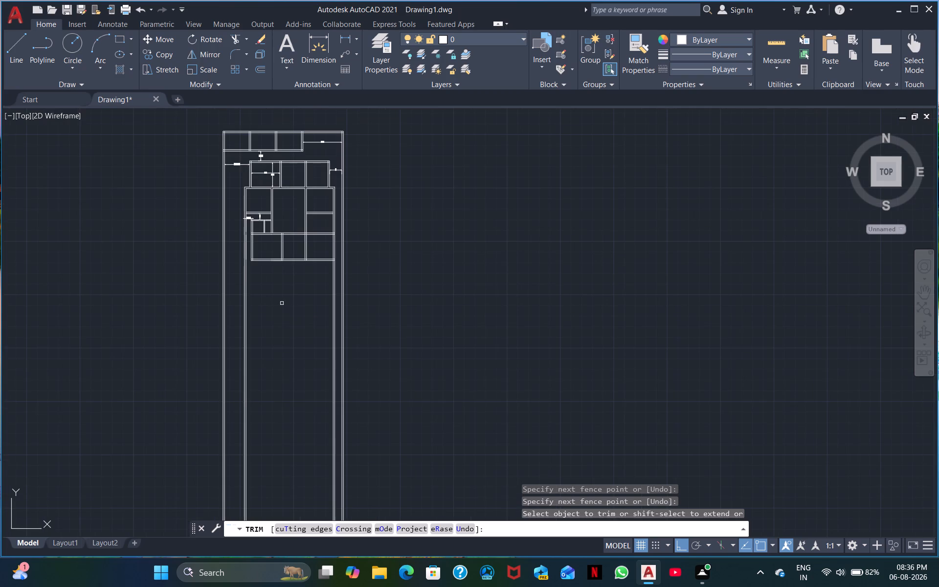
{"action": "scroll", "coordinate": [283, 305], "scroll_direction": "down", "scroll_amount": 1}
{"action": "scroll", "coordinate": [296, 290], "scroll_direction": "up", "scroll_amount": 2}
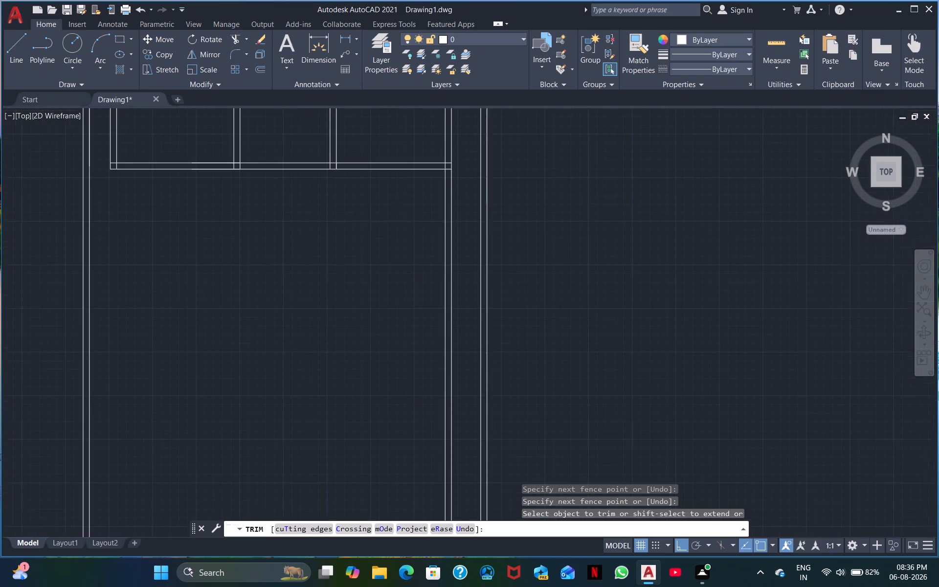
{"action": "scroll", "coordinate": [296, 290], "scroll_direction": "up", "scroll_amount": 1}
{"action": "middle_click_drag", "start_coordinate": [257, 295], "coordinate": [223, 381]}
{"action": "scroll", "coordinate": [224, 283], "scroll_direction": "up", "scroll_amount": 1}
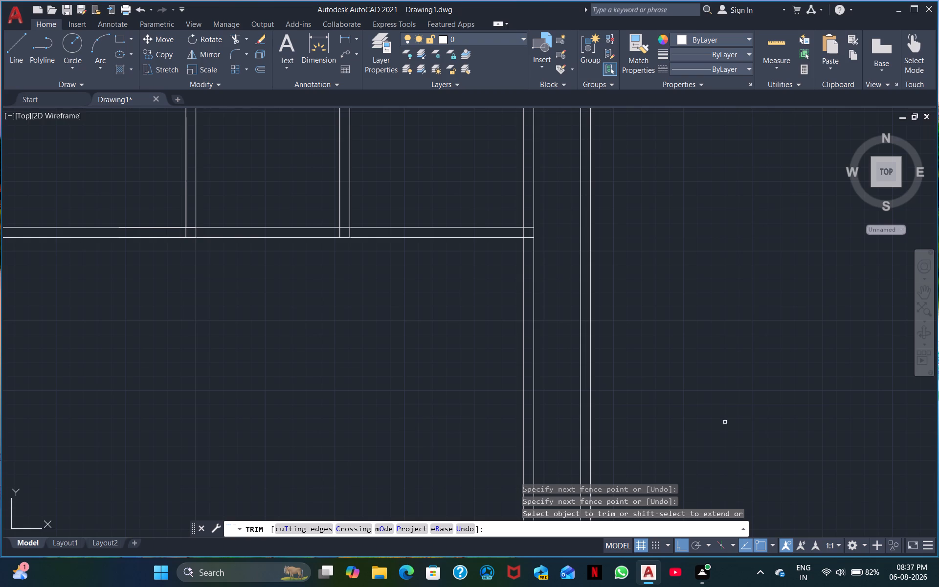
{"action": "middle_click_drag", "start_coordinate": [224, 385], "coordinate": [289, 396]}
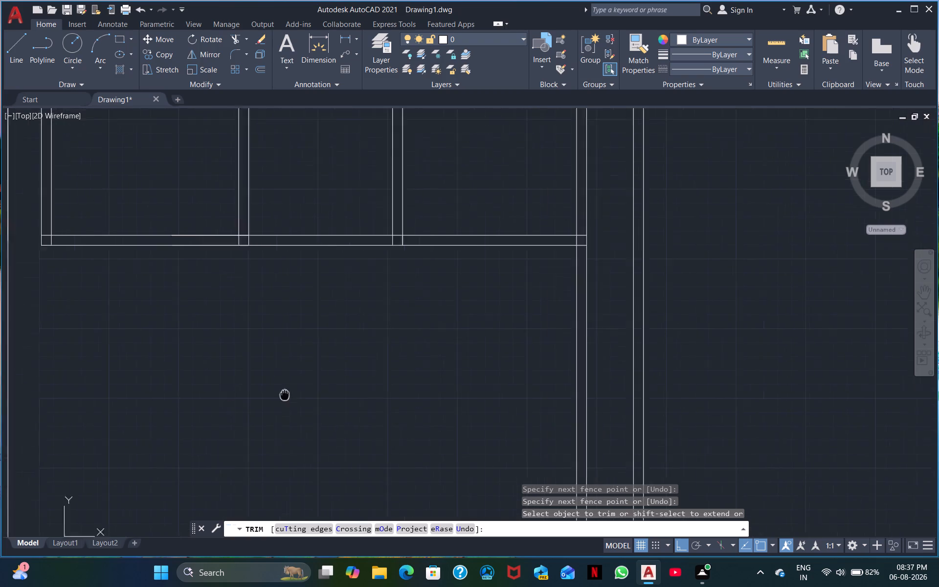
{"action": "middle_click_drag", "start_coordinate": [289, 396], "coordinate": [537, 430]}
{"action": "scroll", "coordinate": [589, 407], "scroll_direction": "down", "scroll_amount": 1}
{"action": "middle_click_drag", "start_coordinate": [575, 408], "coordinate": [480, 383]}
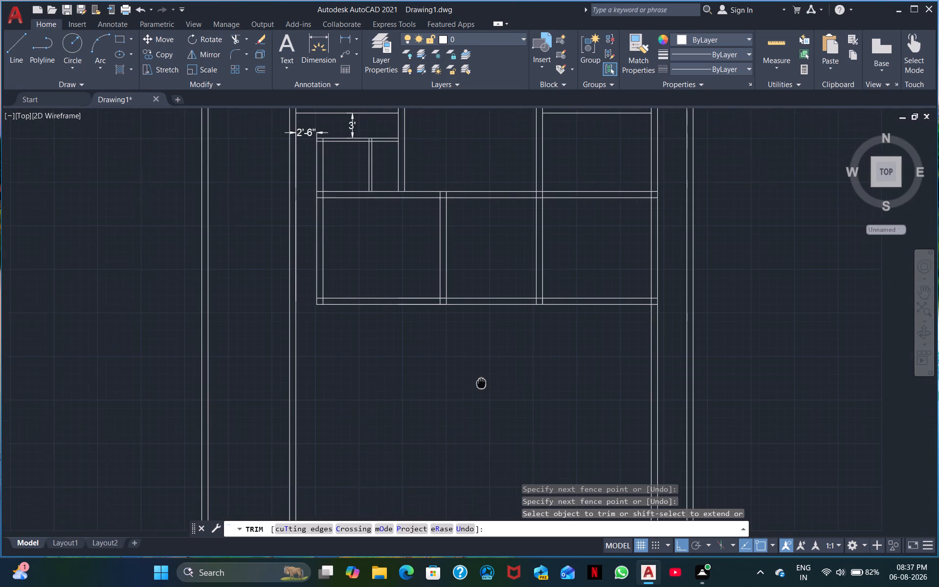
{"action": "middle_click_drag", "start_coordinate": [480, 383], "coordinate": [478, 383]}
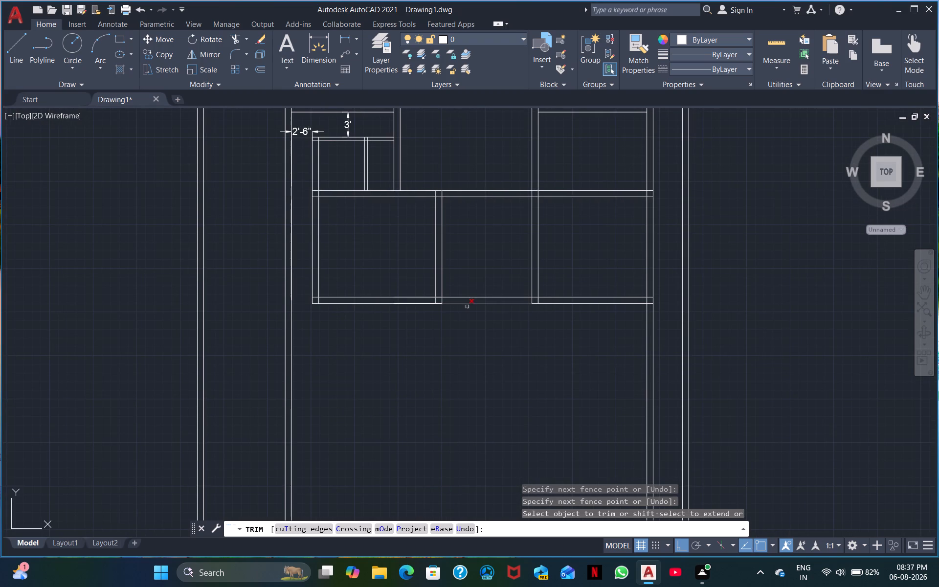
{"action": "key", "text": "Escape"}
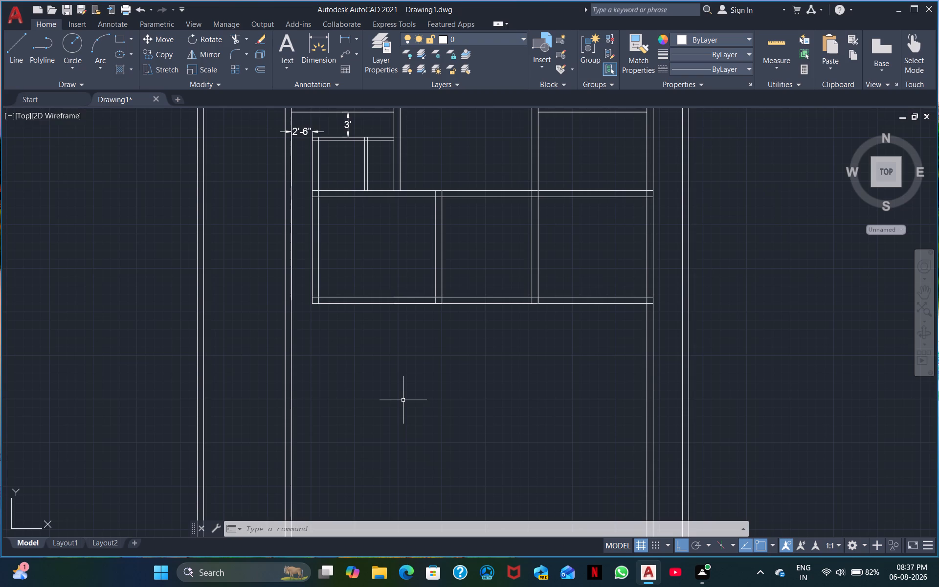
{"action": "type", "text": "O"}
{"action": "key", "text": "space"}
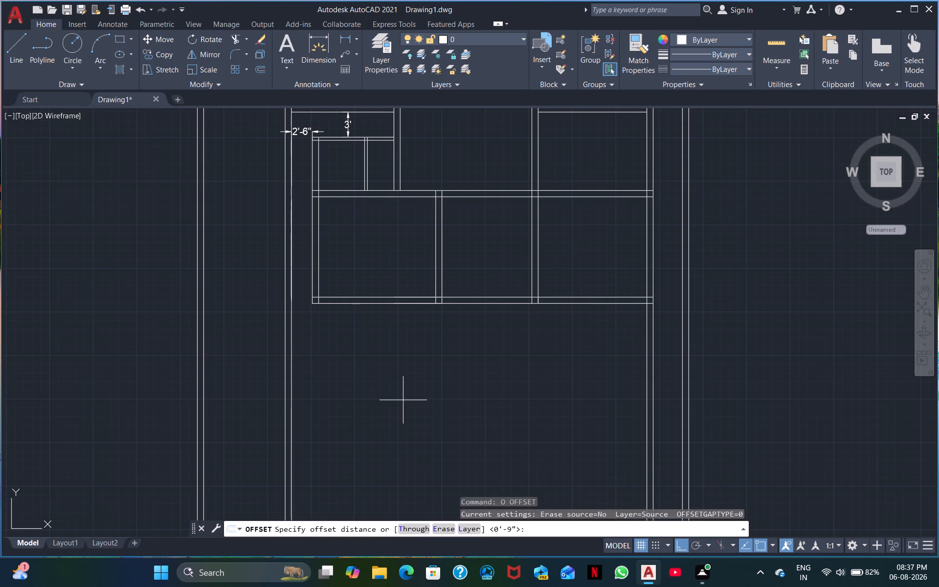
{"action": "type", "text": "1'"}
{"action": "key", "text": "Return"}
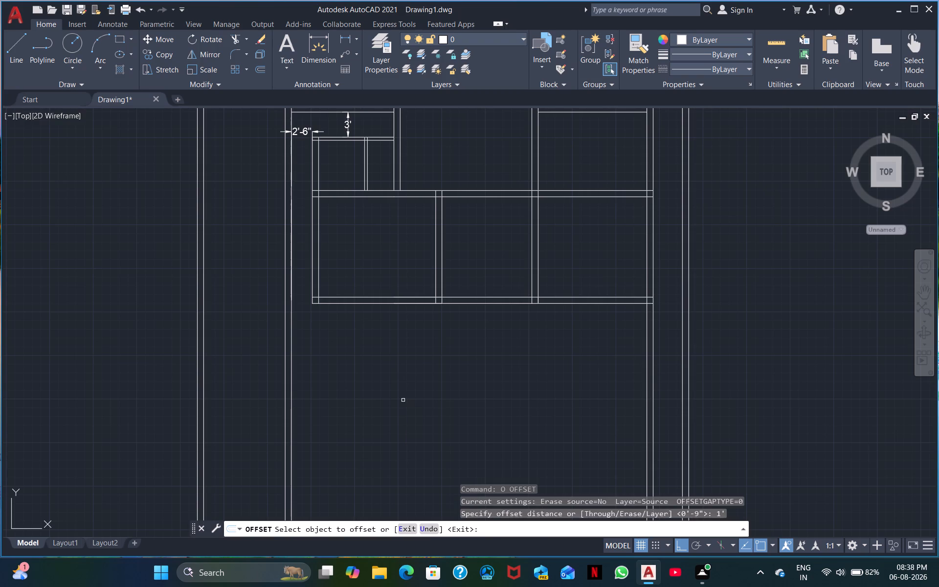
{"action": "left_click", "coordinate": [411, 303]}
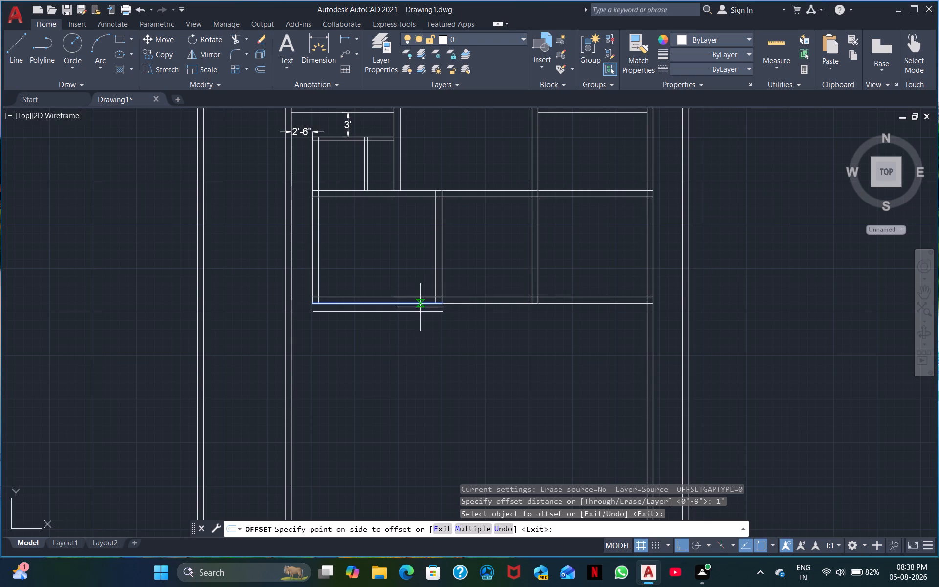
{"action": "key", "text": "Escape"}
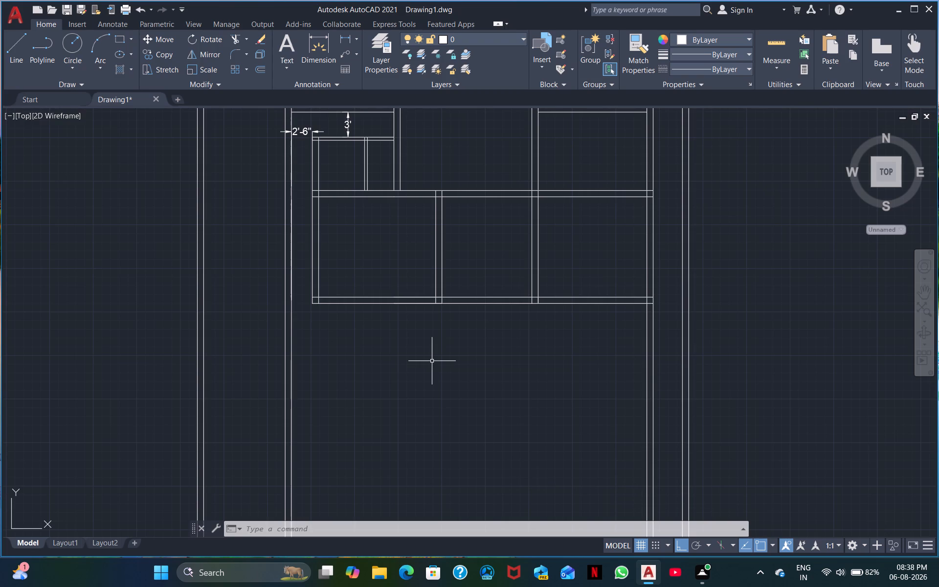
Offset both segments of the bottom wall's lower line downward by 4'.
{"action": "type", "text": "O"}
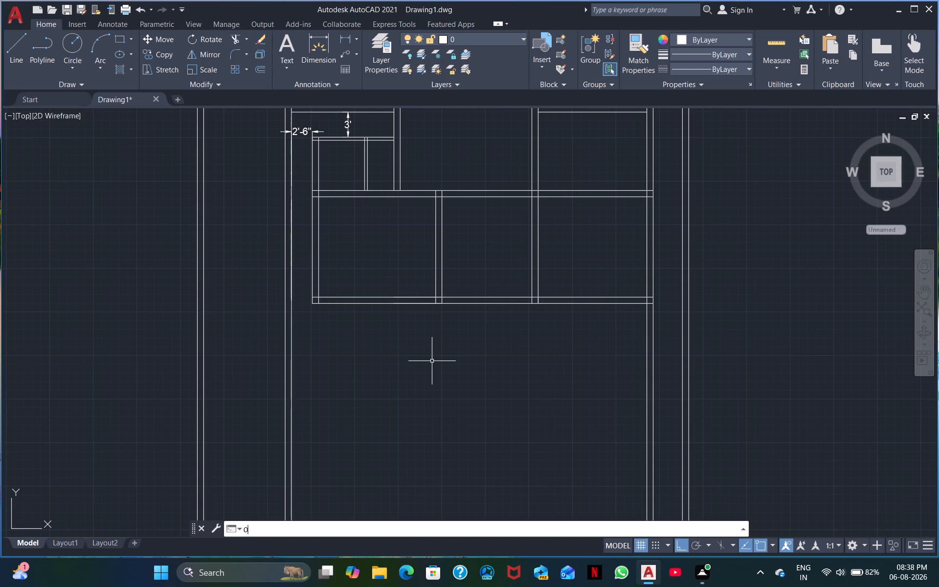
{"action": "key", "text": "space"}
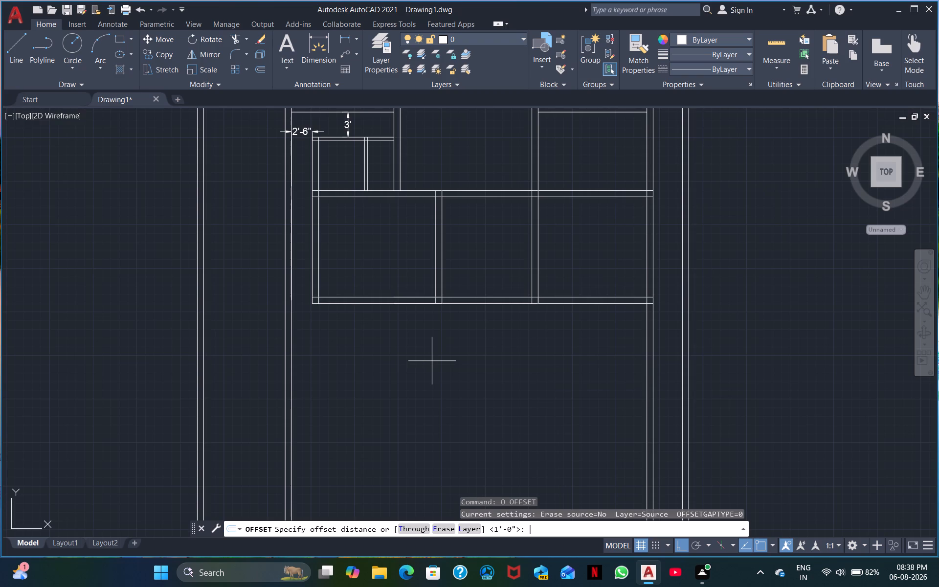
{"action": "key", "text": "4"}
{"action": "key", "text": "apostrophe"}
{"action": "key", "text": "Return"}
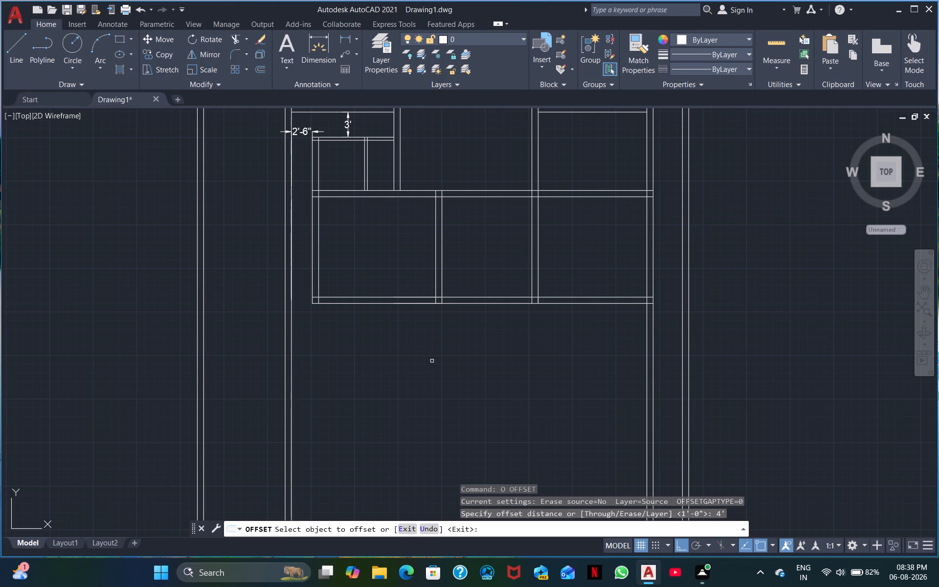
{"action": "left_click", "coordinate": [393, 303]}
{"action": "left_click", "coordinate": [385, 340]}
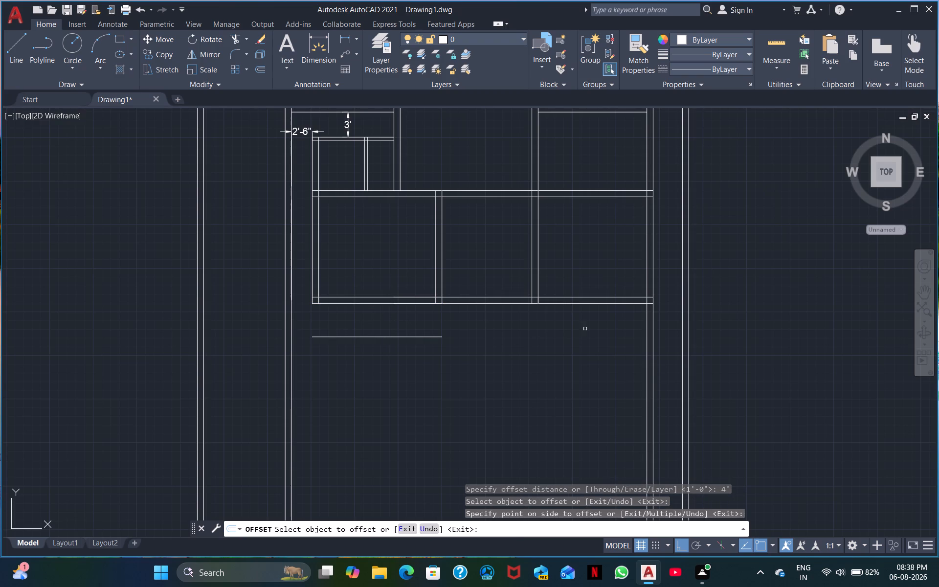
{"action": "left_click", "coordinate": [561, 302]}
{"action": "left_click", "coordinate": [559, 323]}
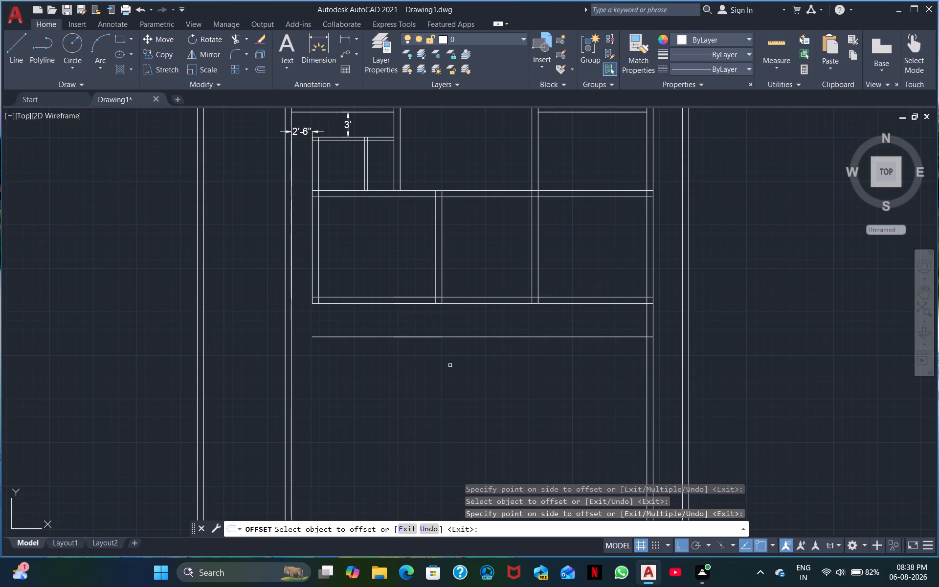
Offset both segments of the new horizontal line downward by another 4'.
{"action": "left_click", "coordinate": [366, 338]}
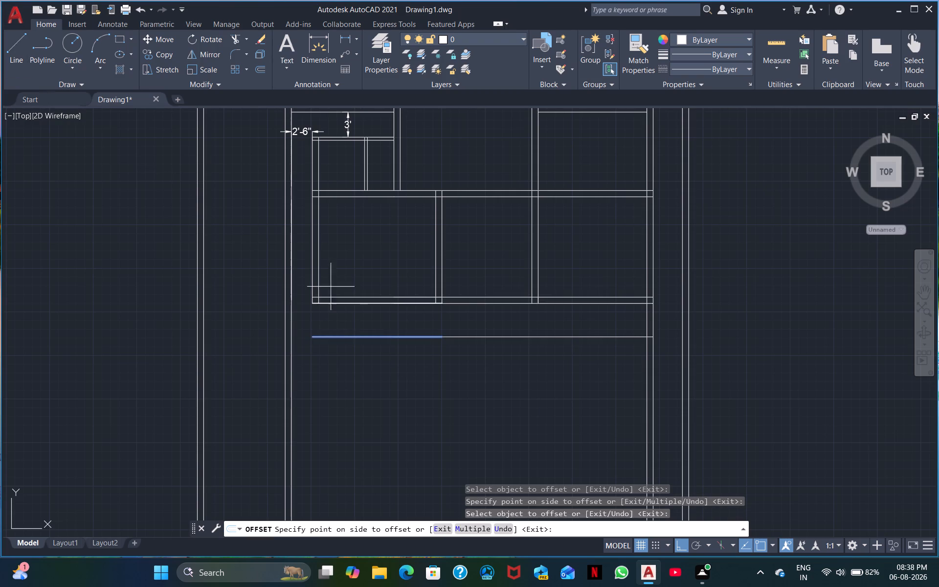
{"action": "left_click", "coordinate": [429, 352]}
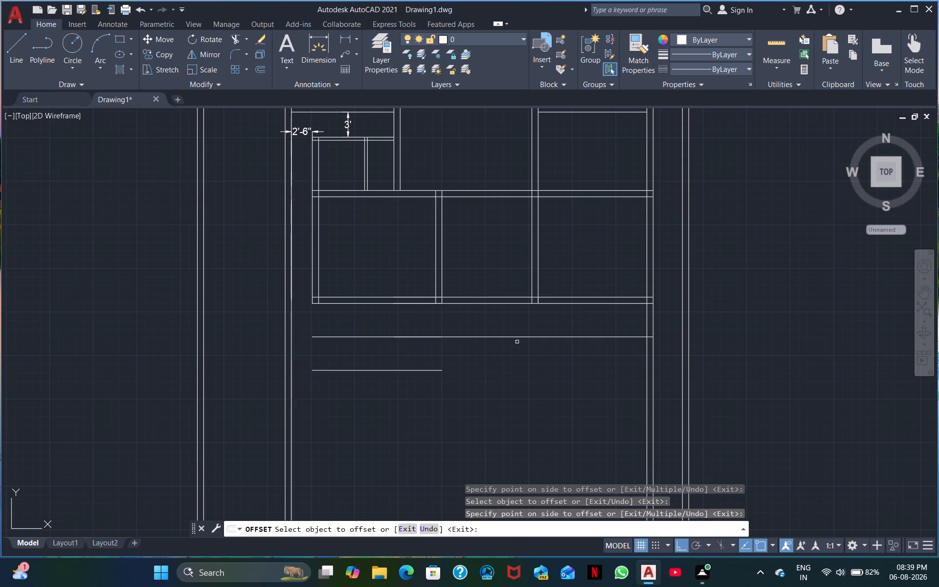
{"action": "left_click_drag", "start_coordinate": [559, 336], "coordinate": [559, 341]}
{"action": "left_click", "coordinate": [557, 356]}
Draw a line from the bottom wall's lower-left corner down to the first offset line, 17'9" right along it, and back up to the wall.
{"action": "scroll", "coordinate": [445, 339], "scroll_direction": "up", "scroll_amount": 3}
{"action": "middle_click_drag", "start_coordinate": [414, 317], "coordinate": [415, 316]}
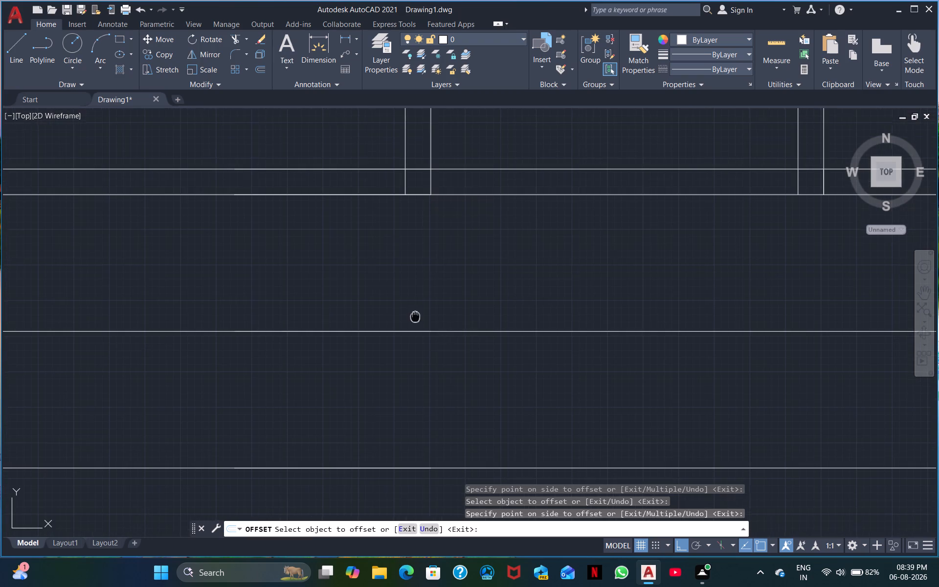
{"action": "middle_click_drag", "start_coordinate": [415, 316], "coordinate": [514, 304]}
{"action": "middle_click_drag", "start_coordinate": [339, 272], "coordinate": [541, 345]}
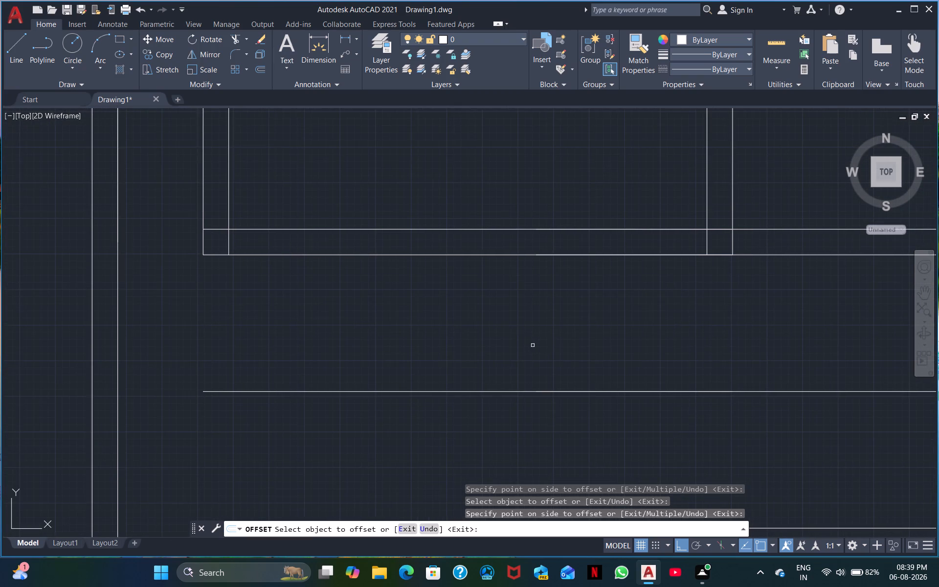
{"action": "scroll", "coordinate": [533, 345], "scroll_direction": "down", "scroll_amount": 1}
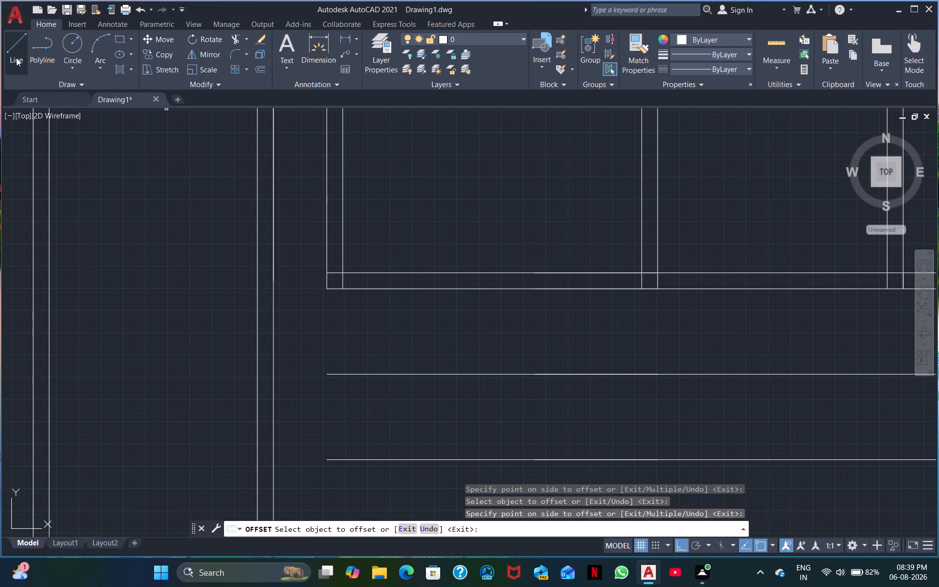
{"action": "left_click", "coordinate": [16, 58]}
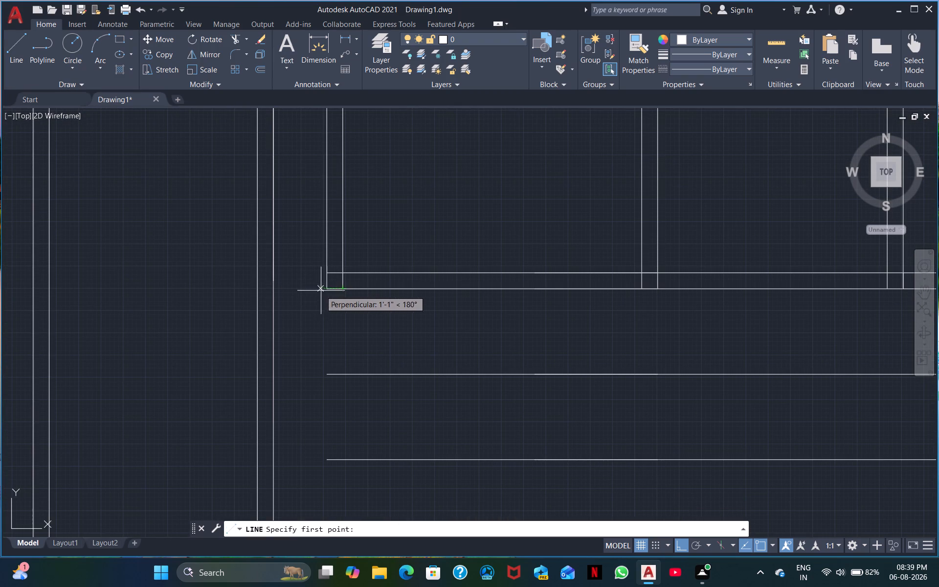
{"action": "left_click", "coordinate": [324, 289]}
{"action": "left_click", "coordinate": [331, 376]}
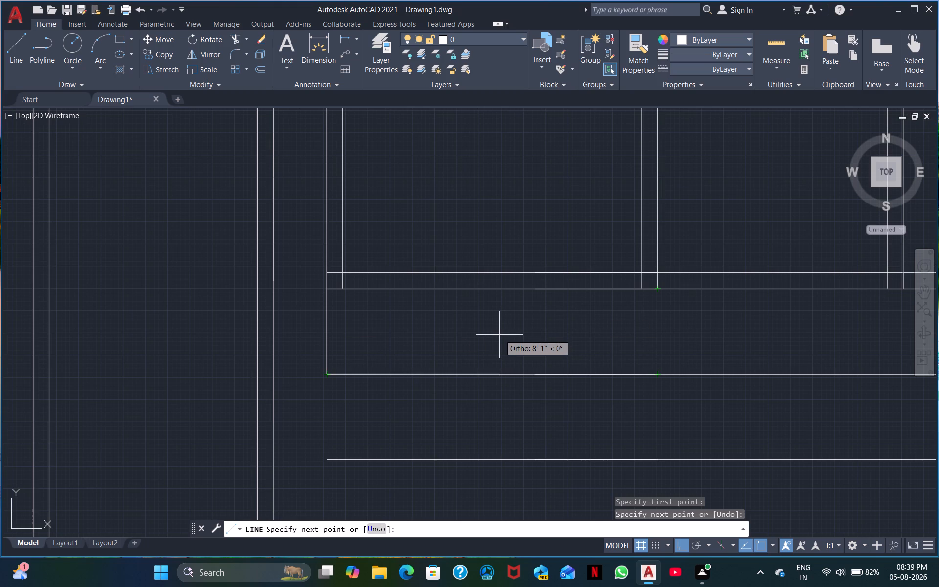
{"action": "key", "text": "1"}
{"action": "key", "text": "7"}
{"action": "key", "text": "apostrophe"}
{"action": "key", "text": "9"}
{"action": "key", "text": "shift+quotedbl"}
{"action": "key", "text": "Return"}
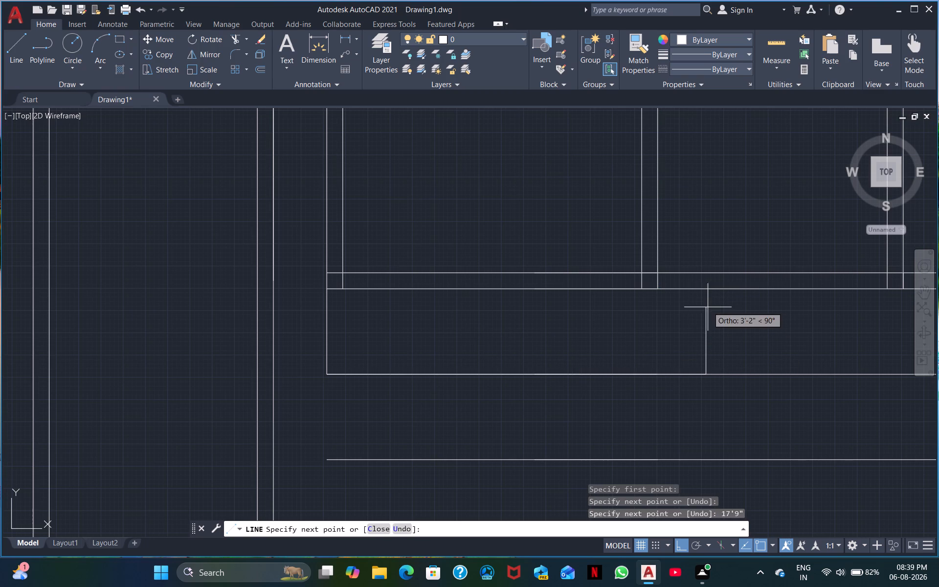
{"action": "double_click", "coordinate": [706, 292]}
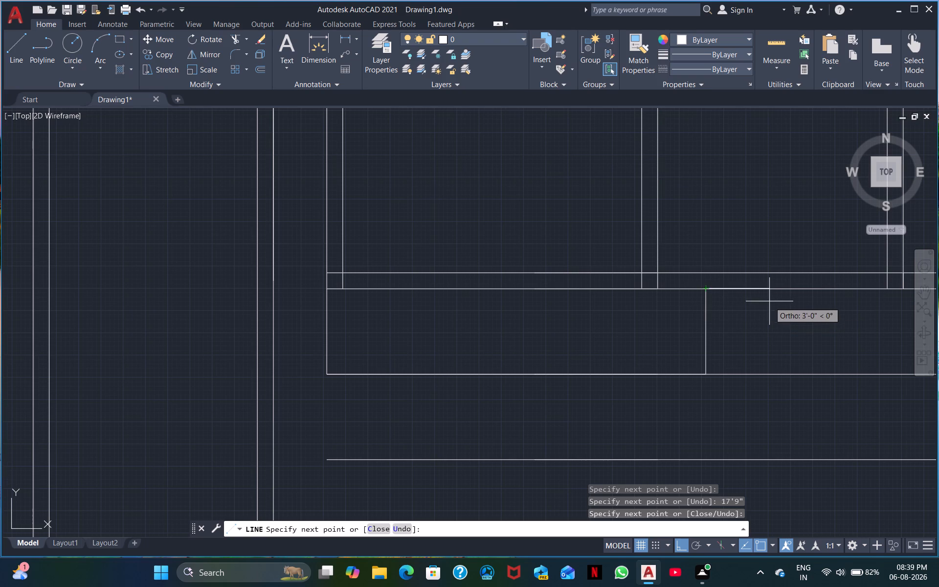
Continue the line 6' right along the bottom wall, down to the first offset line, and 17'9" right along it.
{"action": "type", "text": "6'"}
{"action": "key", "text": "Return"}
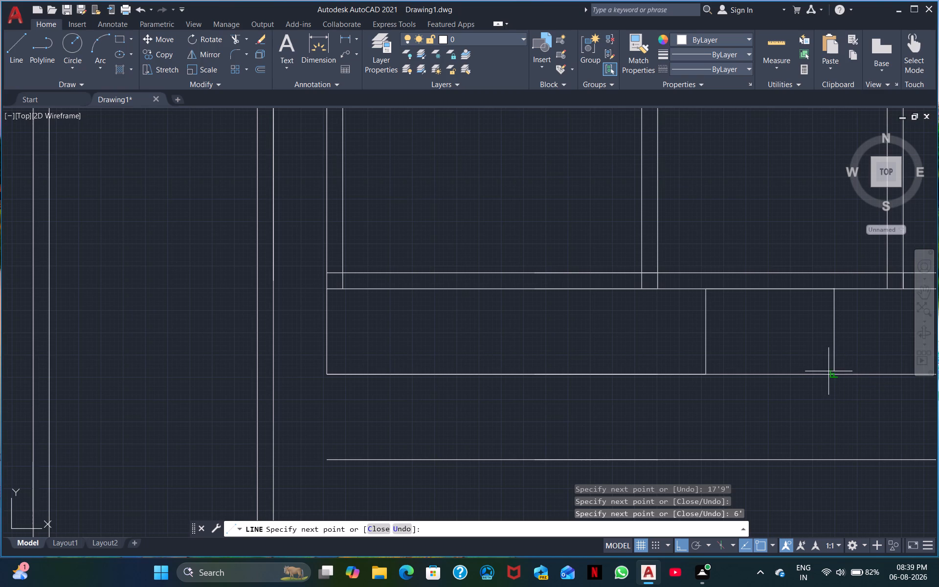
{"action": "scroll", "coordinate": [833, 374], "scroll_direction": "up", "scroll_amount": 2}
{"action": "scroll", "coordinate": [833, 374], "scroll_direction": "down", "scroll_amount": 2}
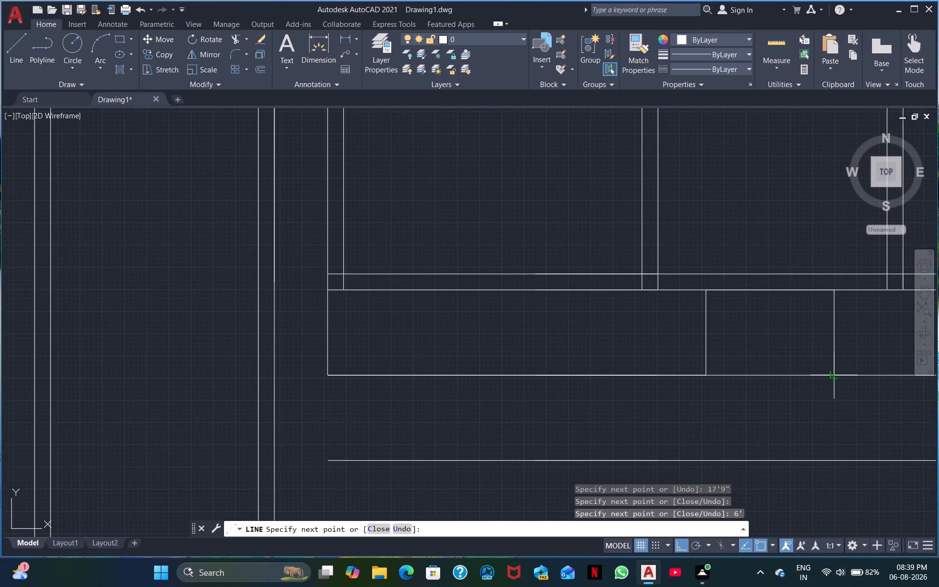
{"action": "left_click", "coordinate": [837, 376]}
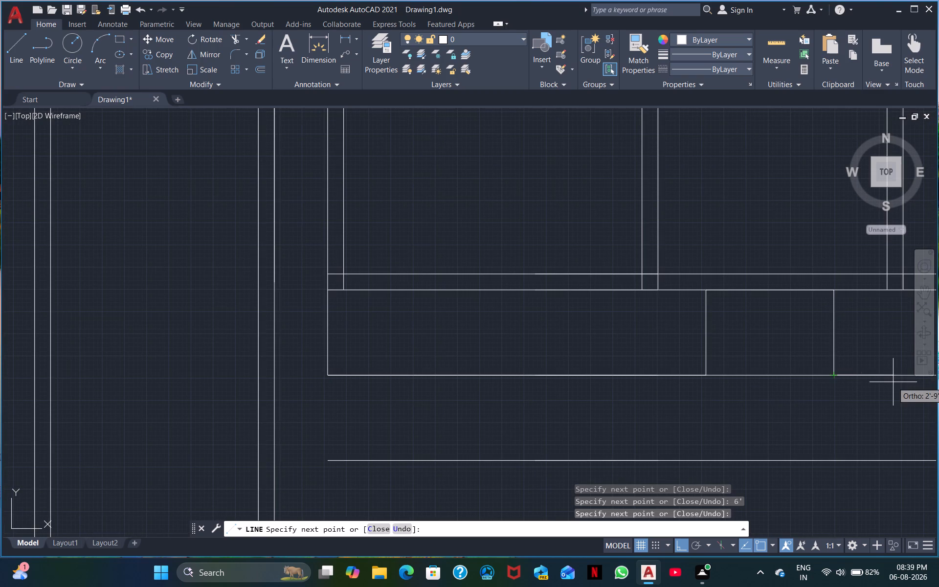
{"action": "middle_click_drag", "start_coordinate": [893, 387], "coordinate": [632, 444]}
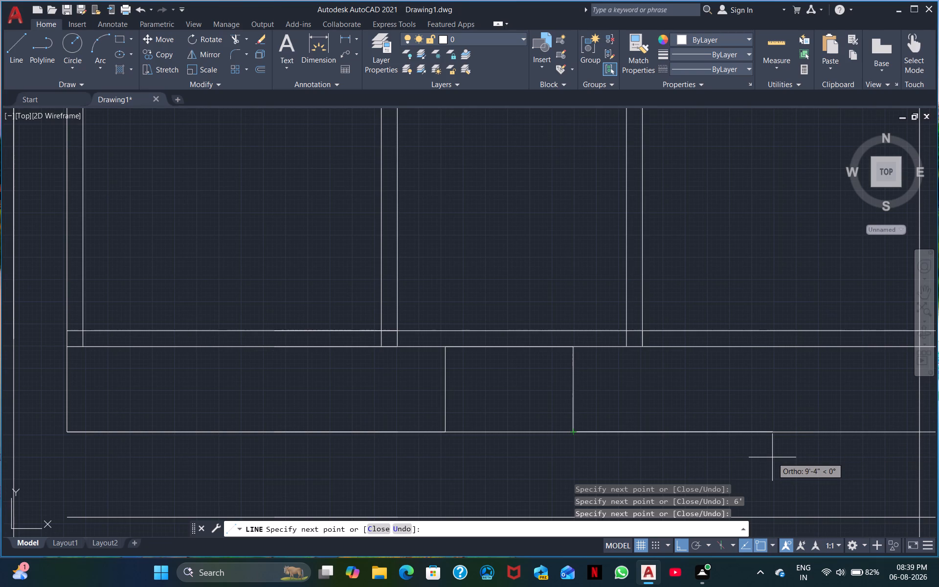
{"action": "type", "text": "17"}
{"action": "type", "text": "'9"}
{"action": "key", "text": "shift+quotedbl"}
{"action": "key", "text": "Return"}
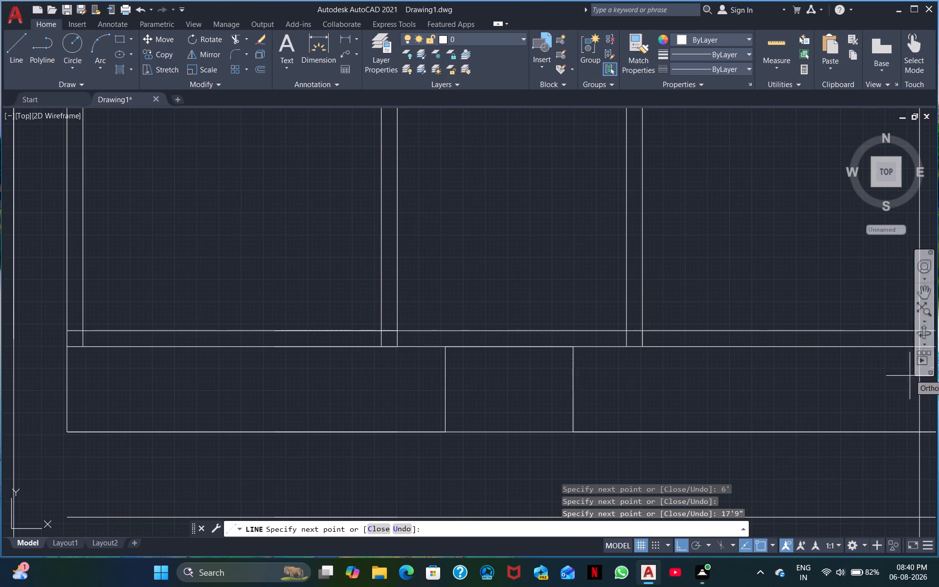
{"action": "middle_click_drag", "start_coordinate": [856, 400], "coordinate": [654, 400]}
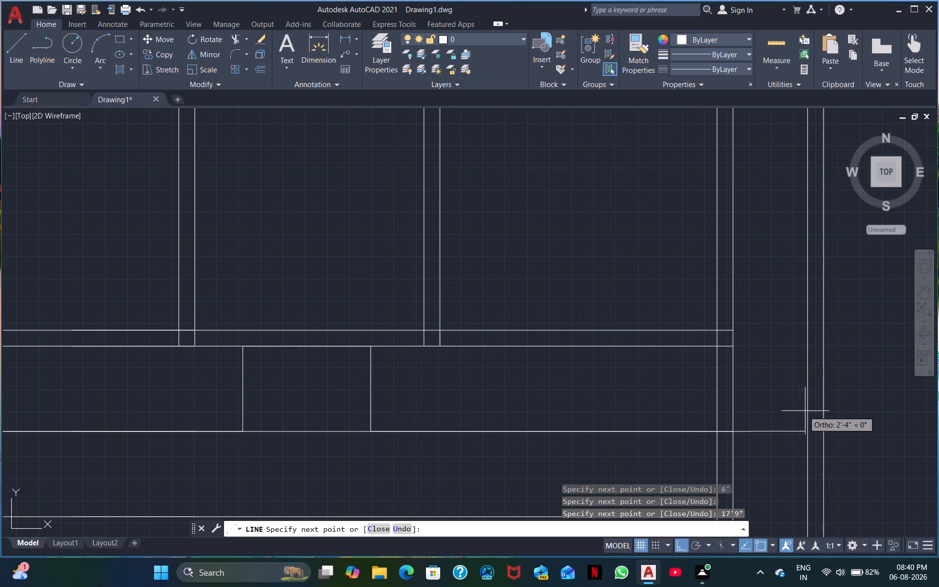
{"action": "key", "text": "Escape"}
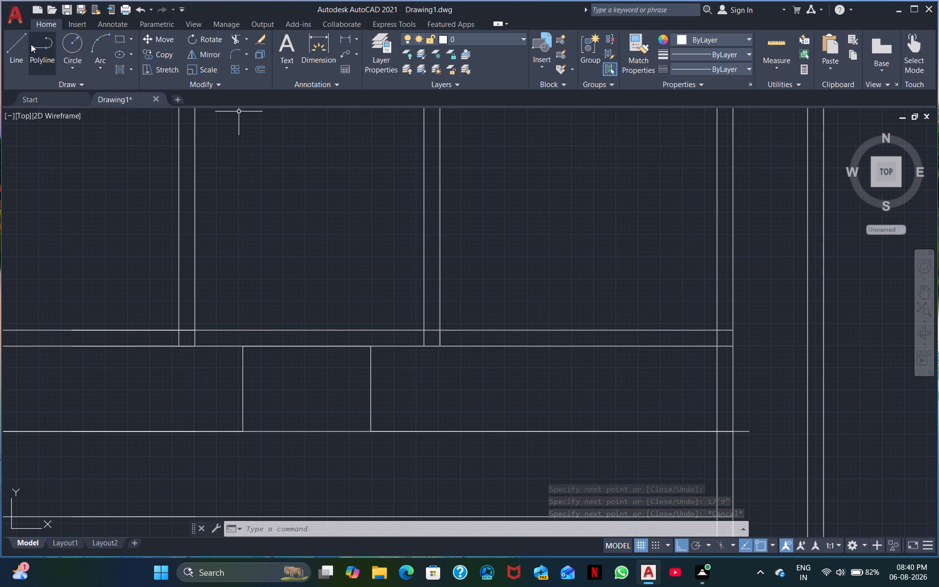
Draw a vertical line along the right wall's inner line, from the bottom wall's lower line down to the first offset line.
{"action": "left_click", "coordinate": [19, 48]}
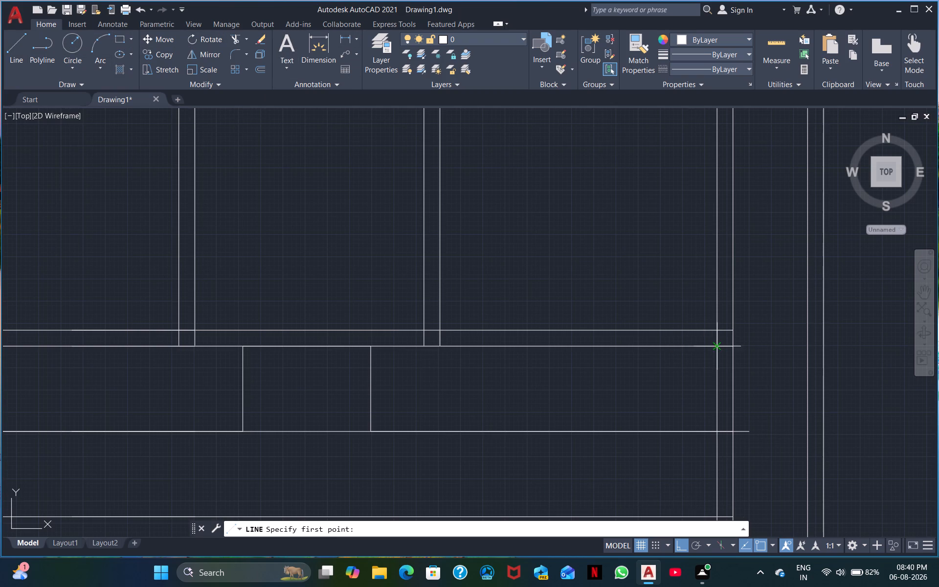
{"action": "left_click", "coordinate": [718, 349]}
{"action": "left_click", "coordinate": [719, 430]}
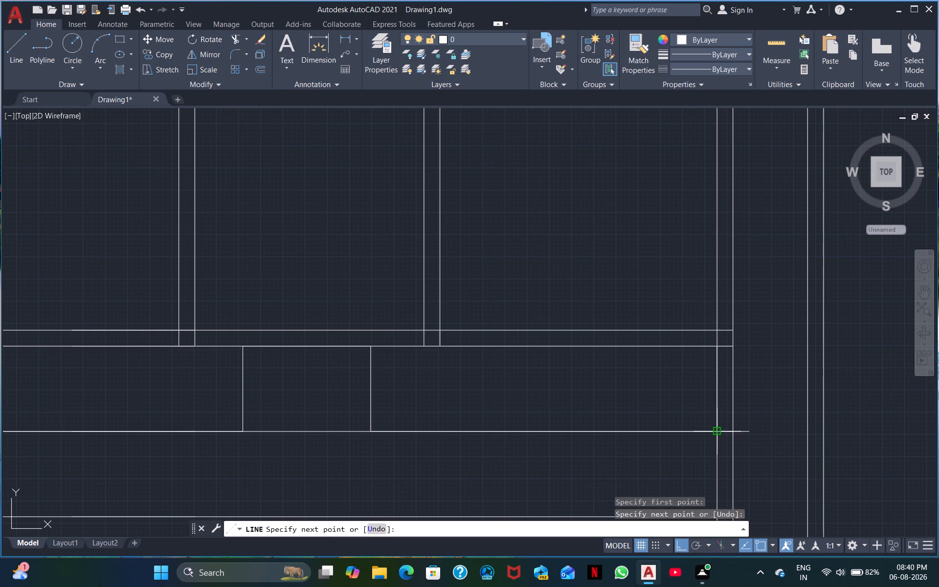
{"action": "key", "text": "Escape"}
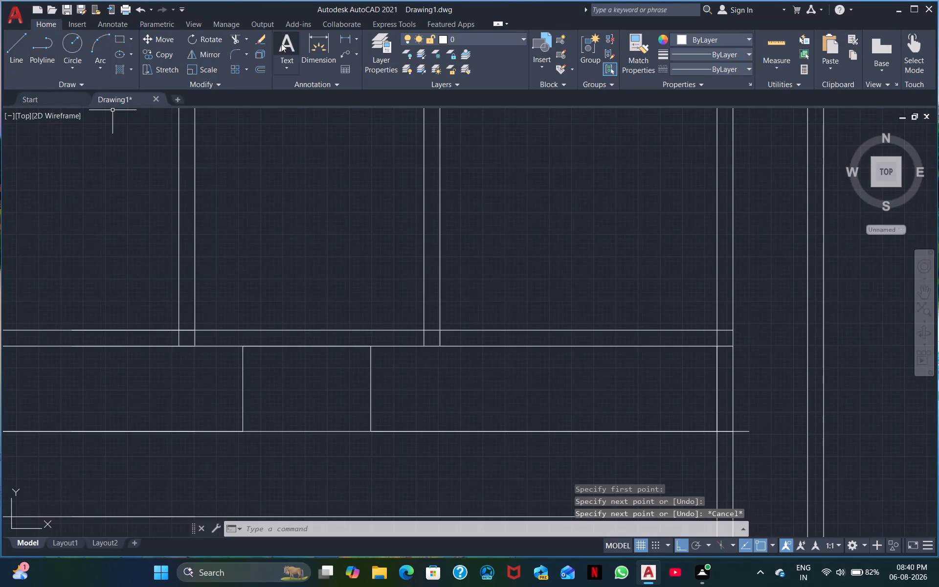
Trim the end of the right 17'9" line that overhangs the right wall's outer line.
{"action": "left_click", "coordinate": [234, 41]}
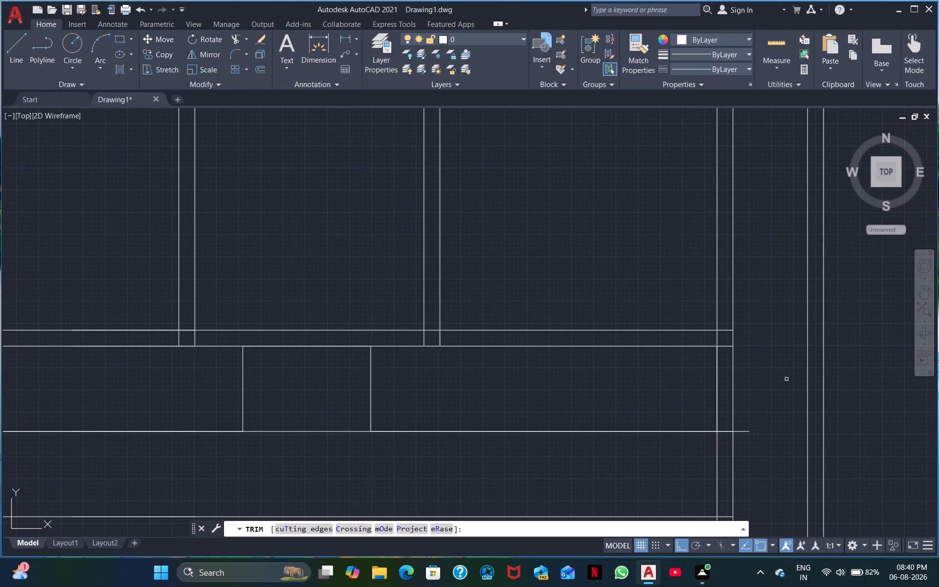
{"action": "left_click", "coordinate": [742, 432]}
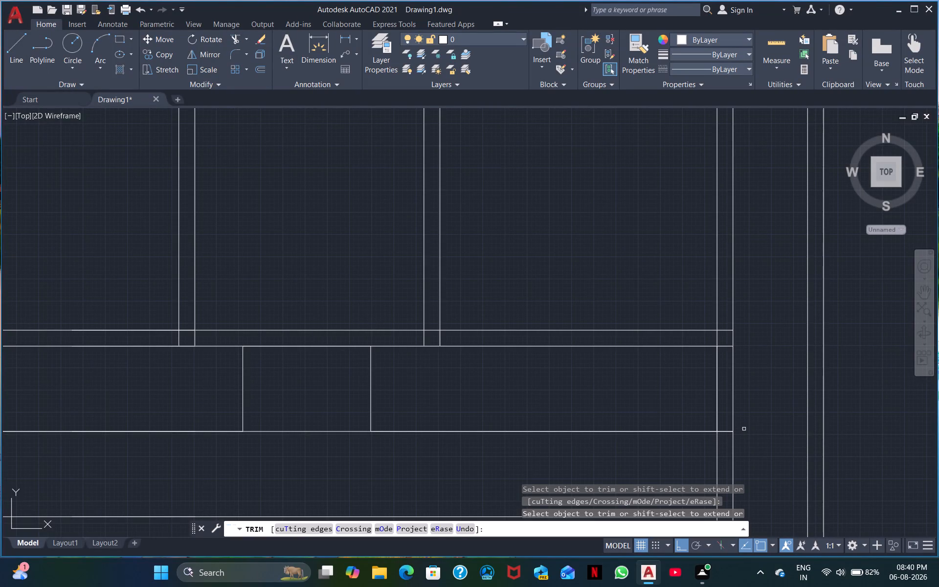
{"action": "scroll", "coordinate": [454, 431], "scroll_direction": "down", "scroll_amount": 1}
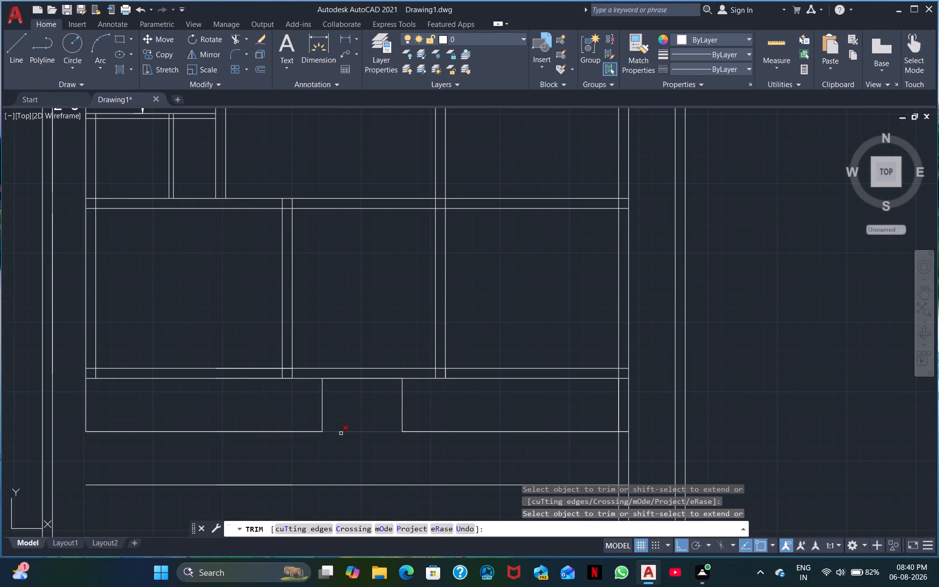
{"action": "key", "text": "Escape"}
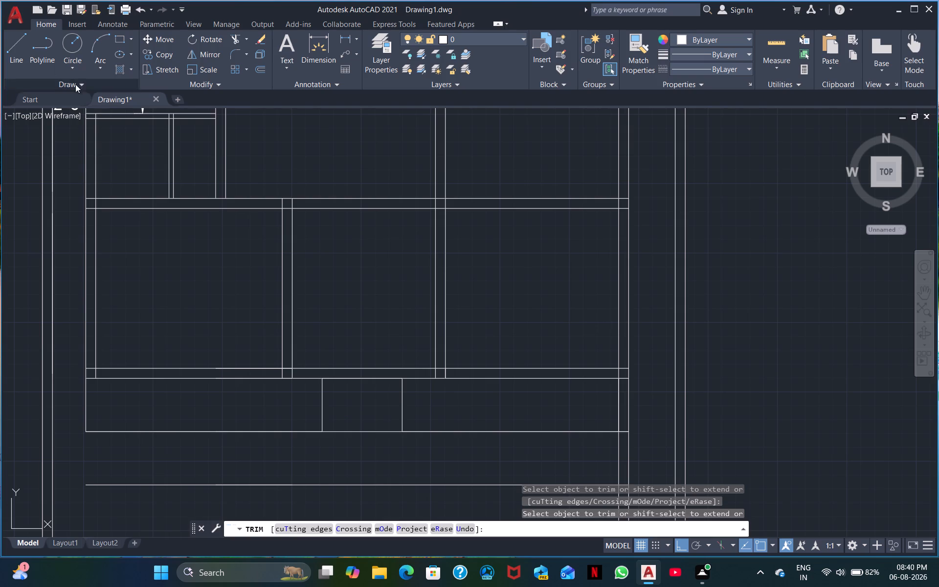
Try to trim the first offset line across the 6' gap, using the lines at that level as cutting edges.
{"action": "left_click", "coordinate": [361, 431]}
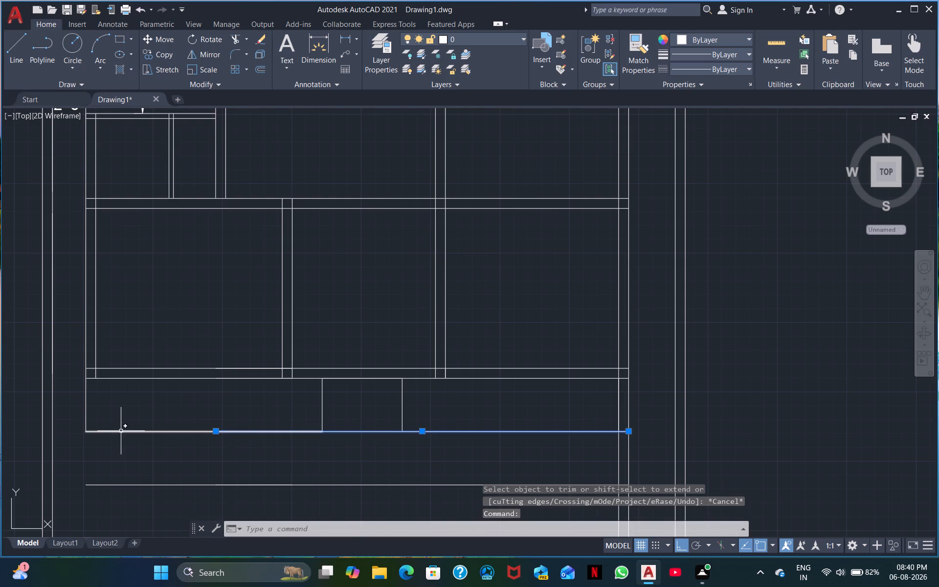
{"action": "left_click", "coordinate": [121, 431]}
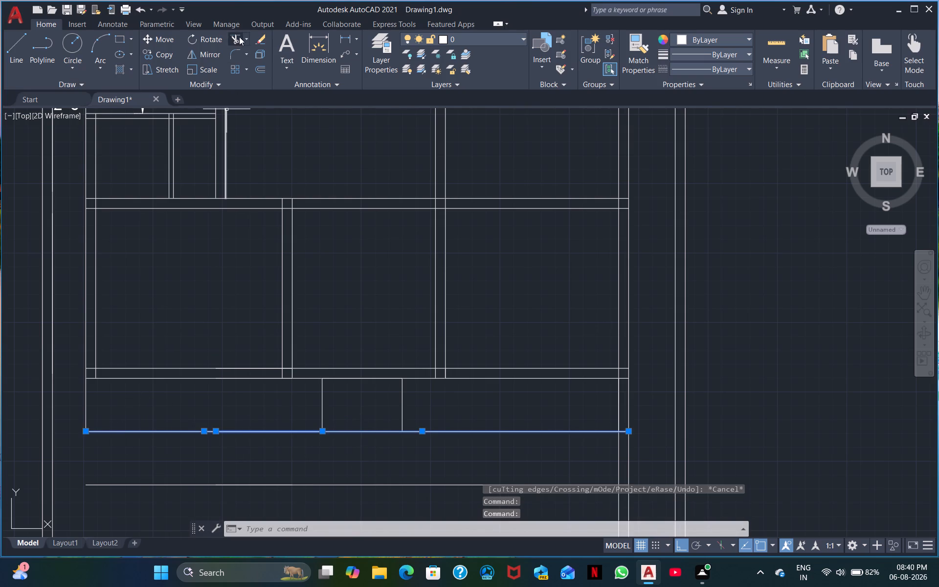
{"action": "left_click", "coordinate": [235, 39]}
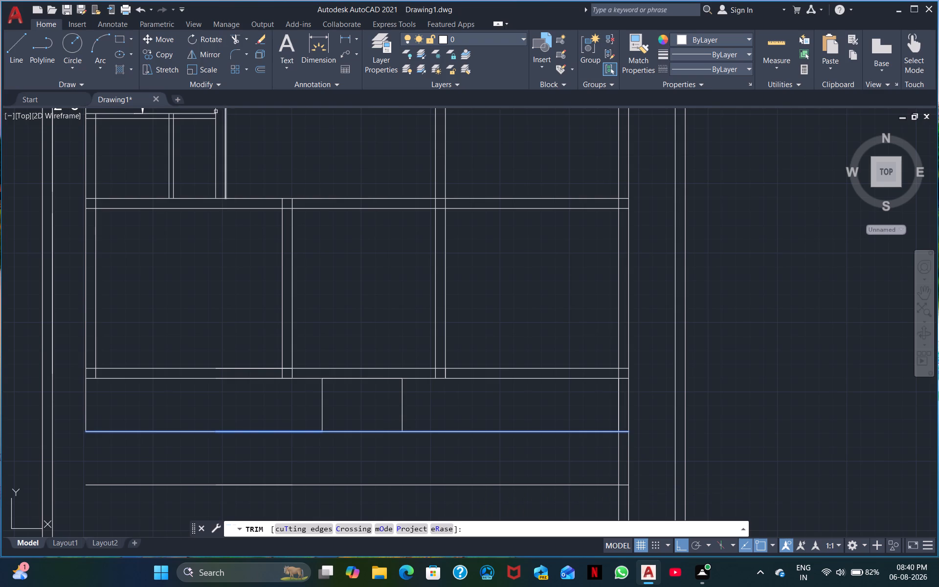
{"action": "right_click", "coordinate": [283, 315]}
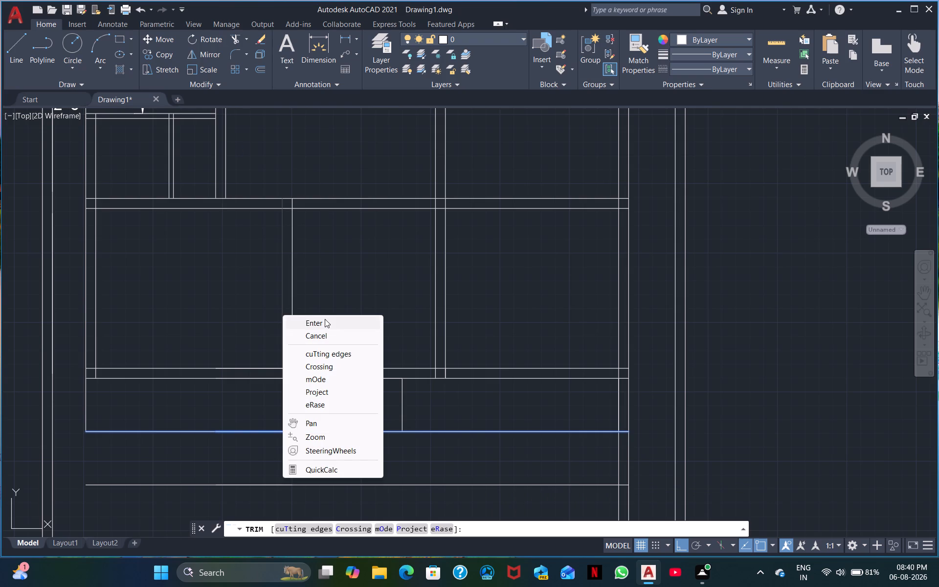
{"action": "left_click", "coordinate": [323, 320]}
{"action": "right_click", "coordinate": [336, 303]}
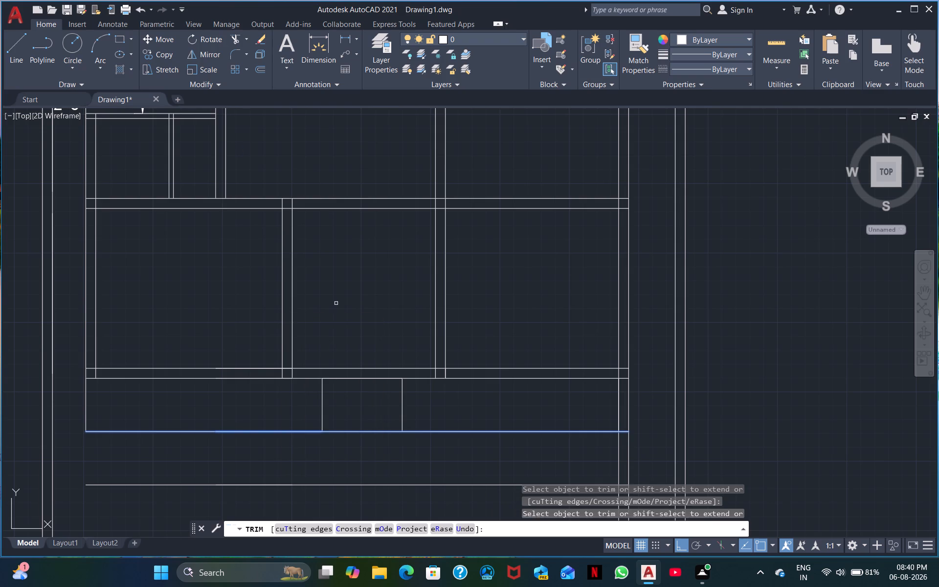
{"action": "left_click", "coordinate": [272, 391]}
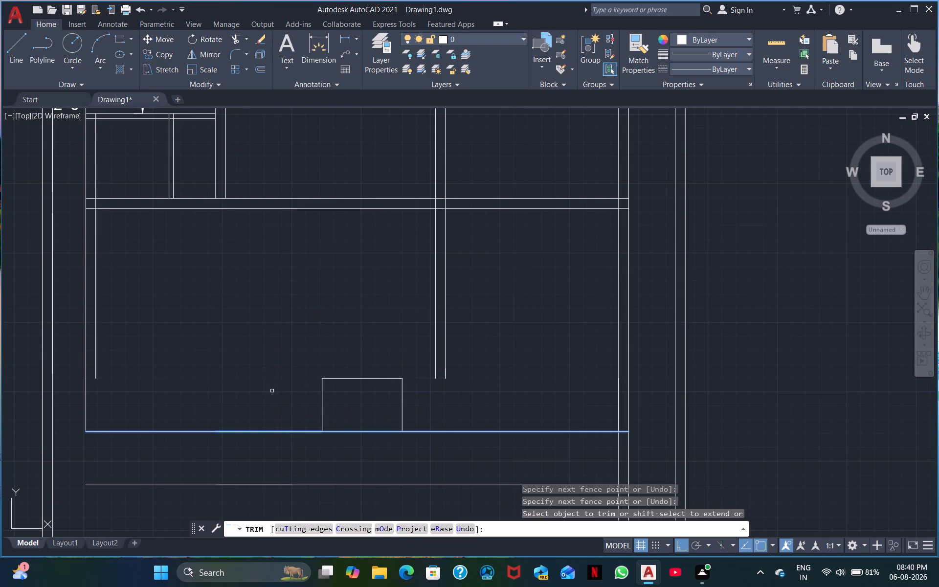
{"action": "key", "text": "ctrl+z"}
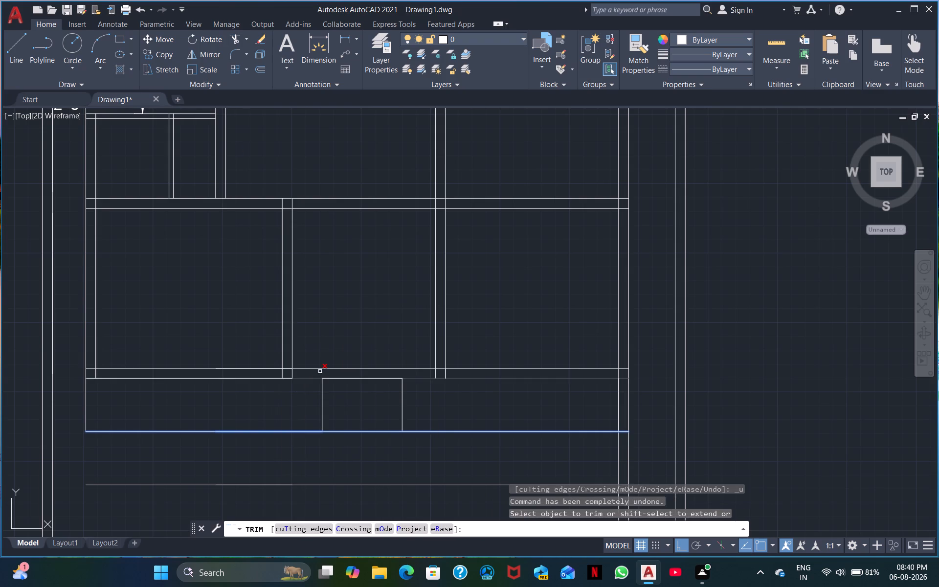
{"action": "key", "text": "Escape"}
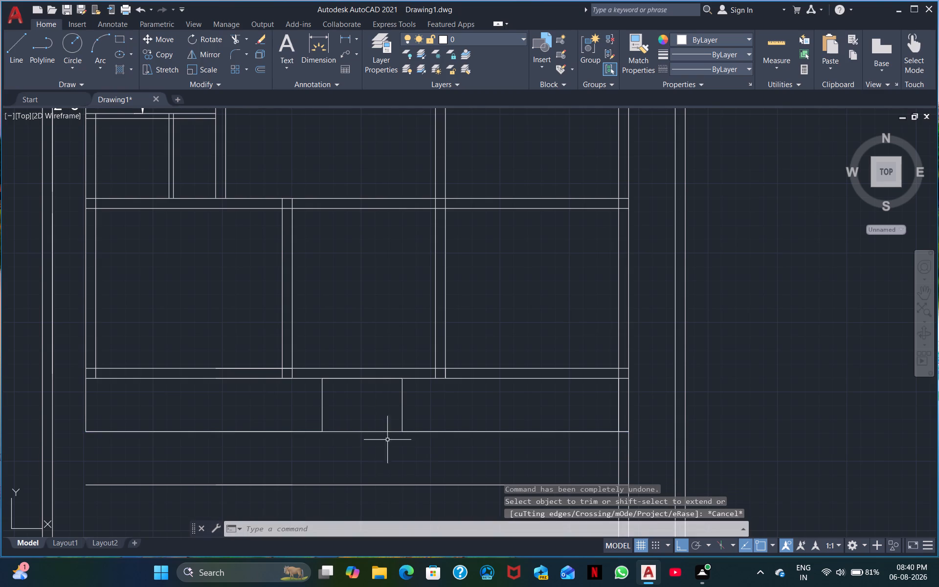
Erase both segments of the first offset line and the left outline's 17'9" bottom line overlapping them.
{"action": "left_click", "coordinate": [364, 429]}
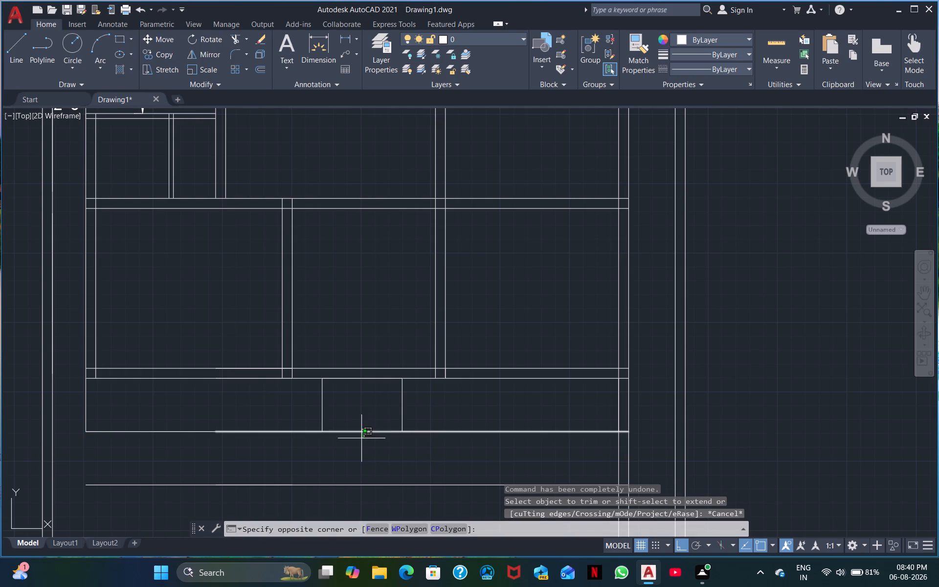
{"action": "left_click", "coordinate": [364, 433]}
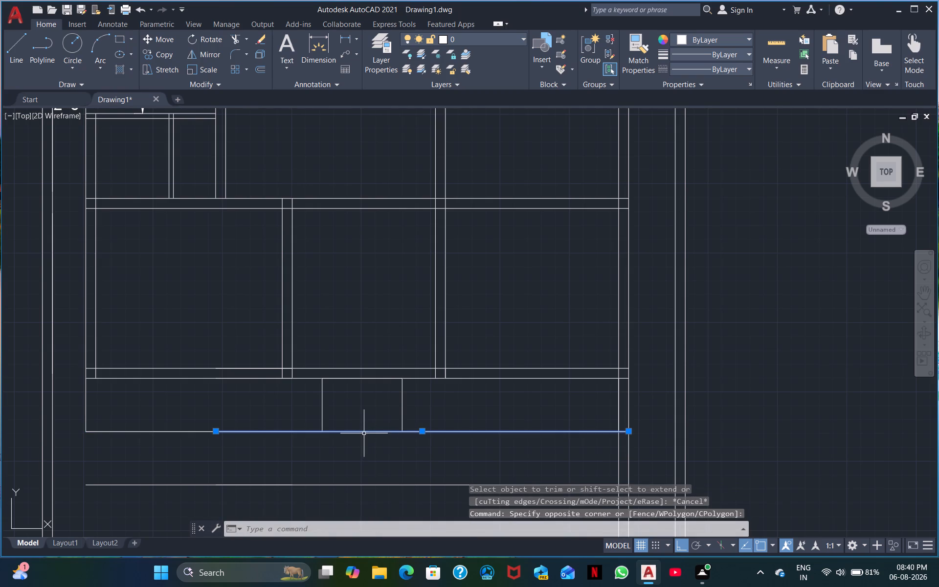
{"action": "right_click", "coordinate": [360, 438]}
{"action": "left_click", "coordinate": [394, 215]}
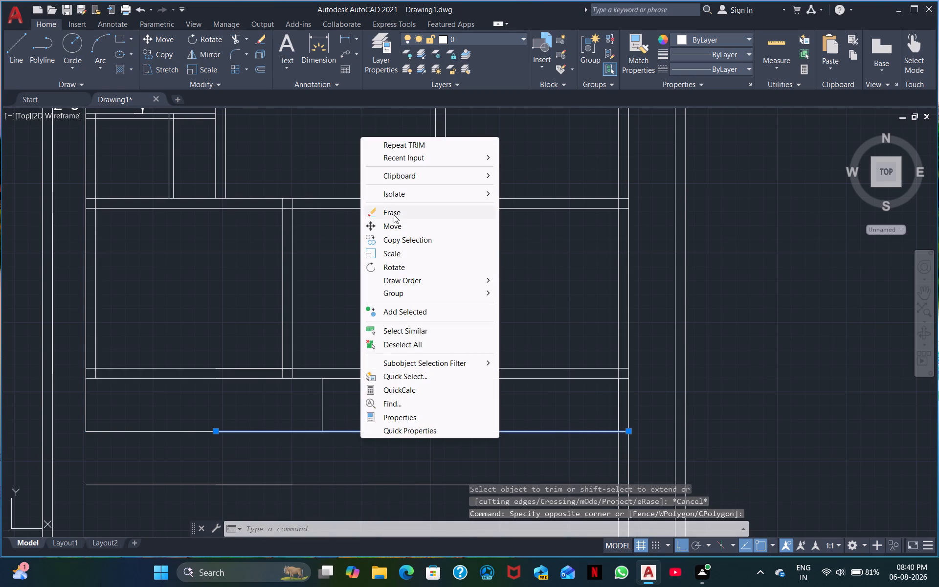
{"action": "left_click", "coordinate": [254, 433]}
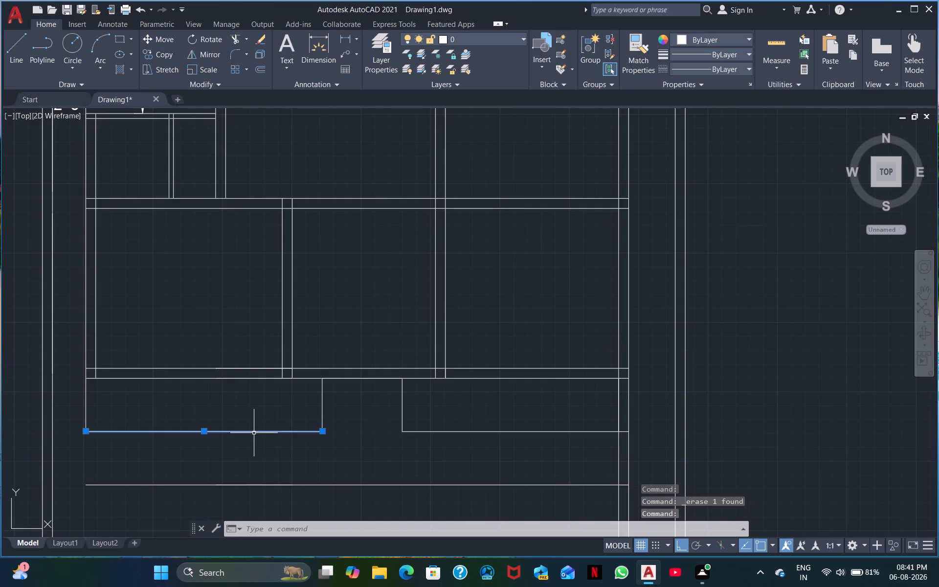
{"action": "right_click", "coordinate": [253, 433]}
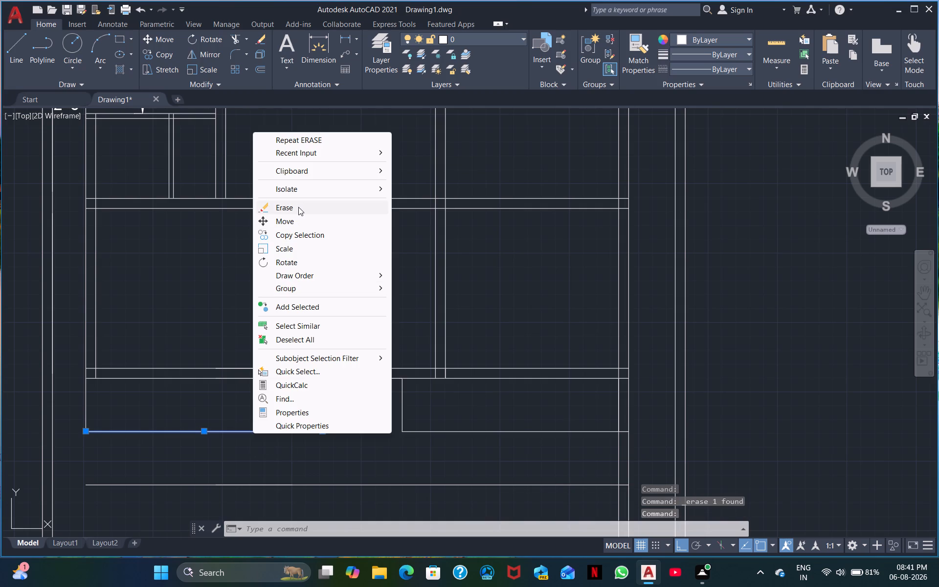
{"action": "left_click", "coordinate": [298, 207]}
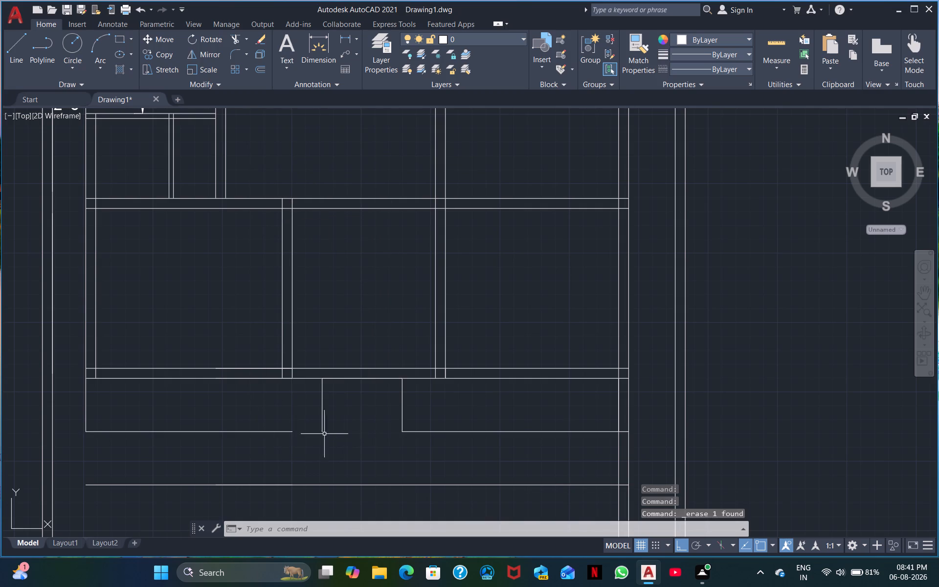
{"action": "left_click", "coordinate": [255, 433]}
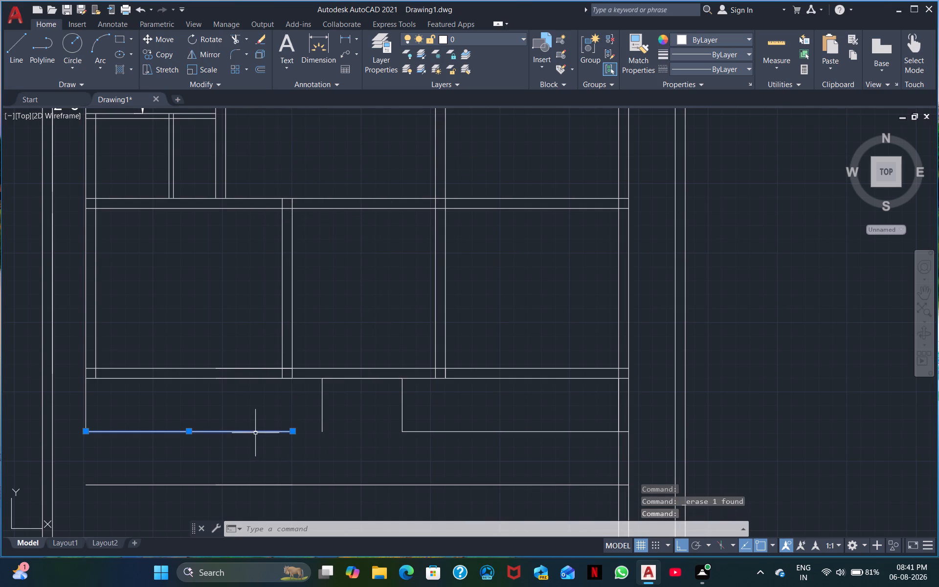
{"action": "right_click", "coordinate": [256, 432]}
{"action": "left_click", "coordinate": [287, 203]}
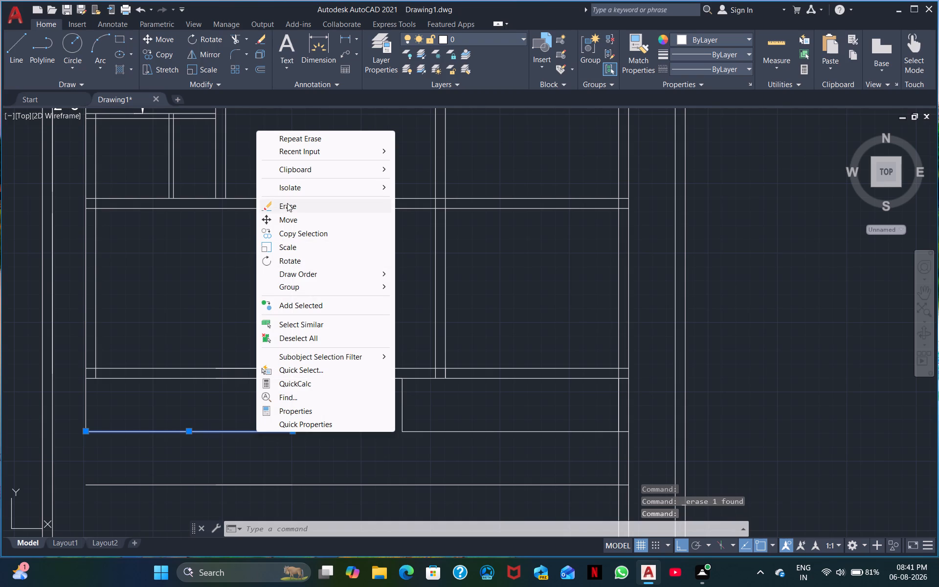
Draw the left outline's bottom line from the lower end of its right side to the lower end of its left side.
{"action": "middle_click_drag", "start_coordinate": [321, 469], "coordinate": [299, 403]}
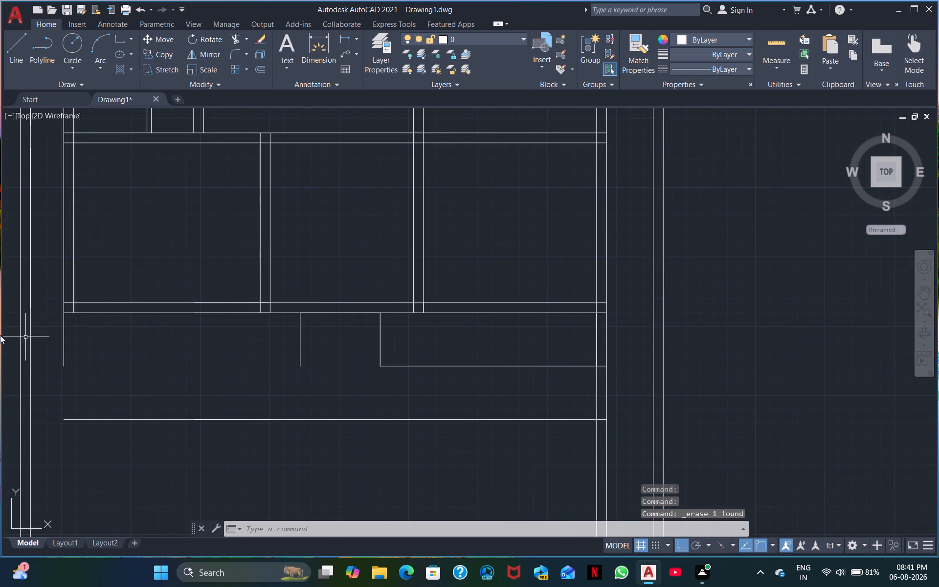
{"action": "left_click", "coordinate": [9, 61]}
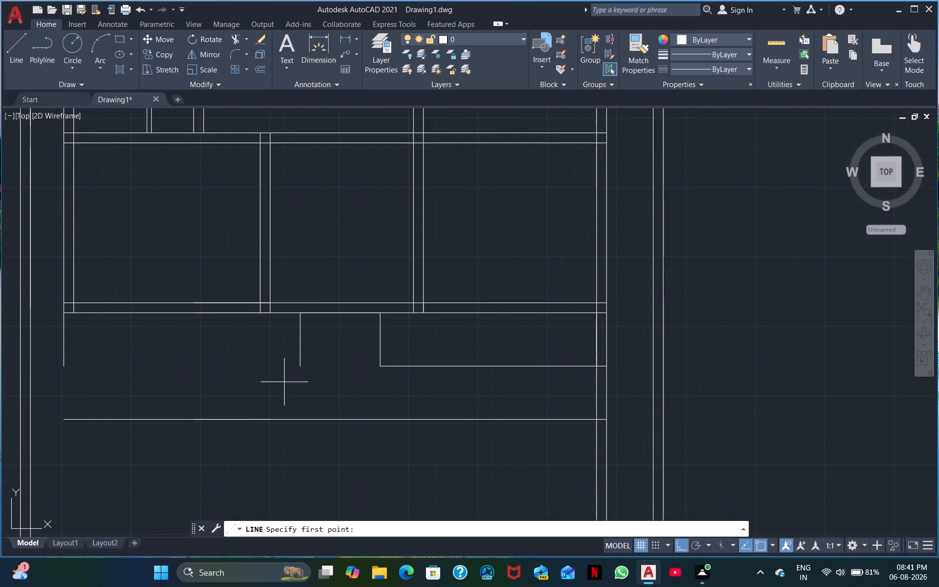
{"action": "left_click", "coordinate": [299, 367]}
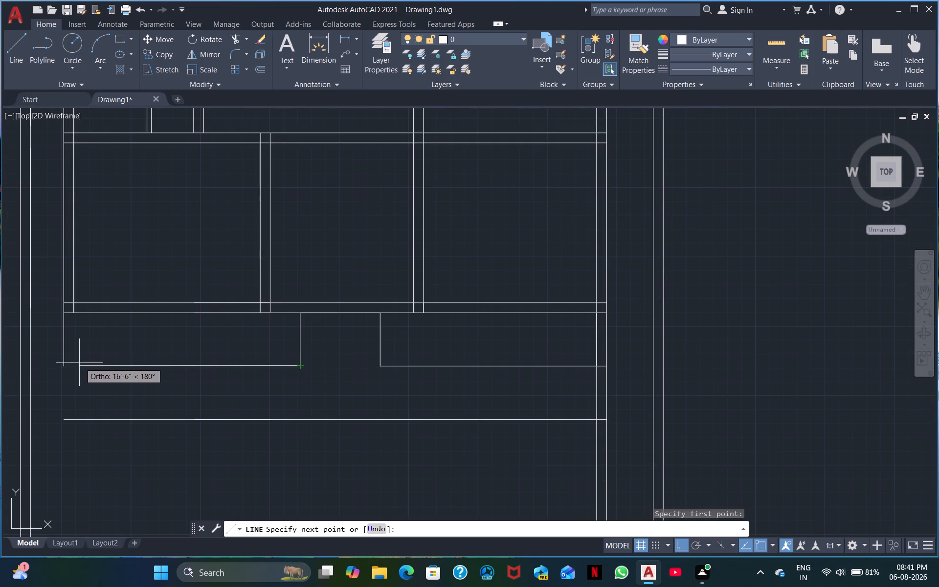
{"action": "left_click", "coordinate": [61, 365]}
{"action": "key", "text": "Escape"}
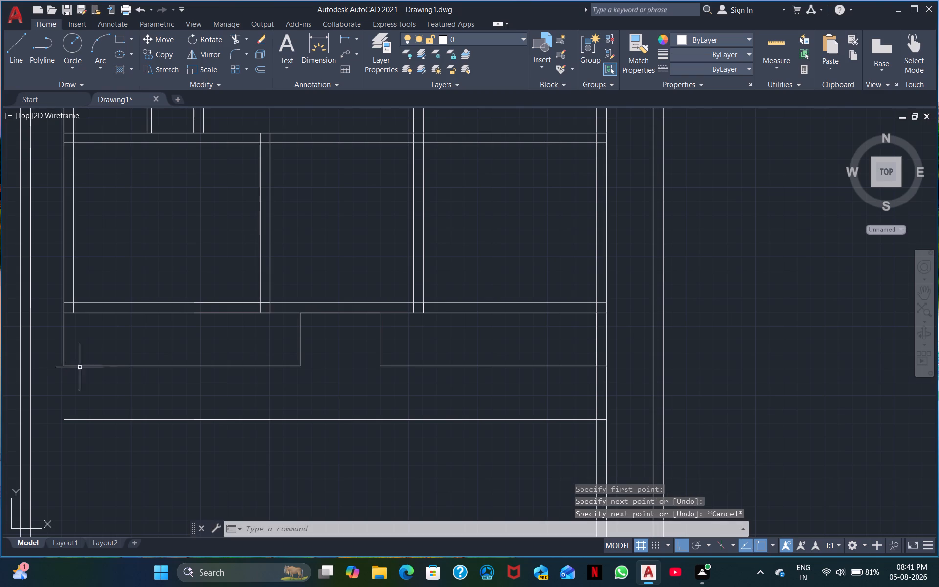
Draw two short lines along the bottom wall's lower line, joining each interior wall's gap-side line to the nearest outline corner.
{"action": "middle_click_drag", "start_coordinate": [195, 385], "coordinate": [201, 372]}
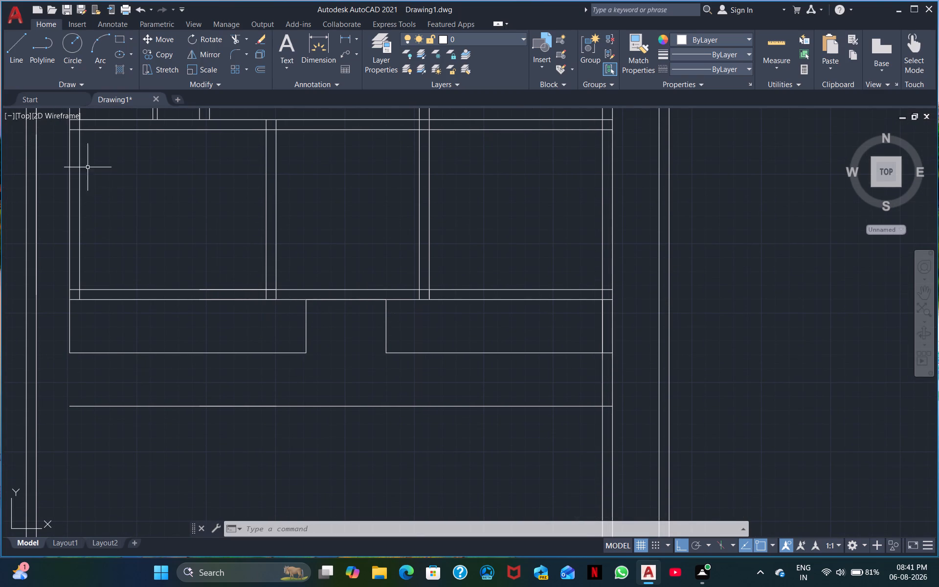
{"action": "left_click", "coordinate": [6, 53]}
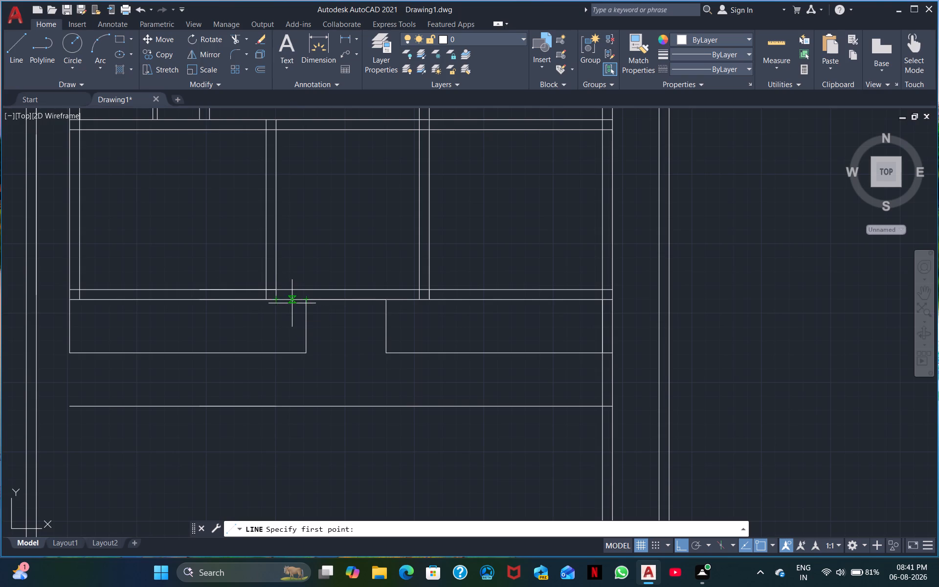
{"action": "left_click", "coordinate": [274, 298]}
{"action": "left_click", "coordinate": [306, 299]}
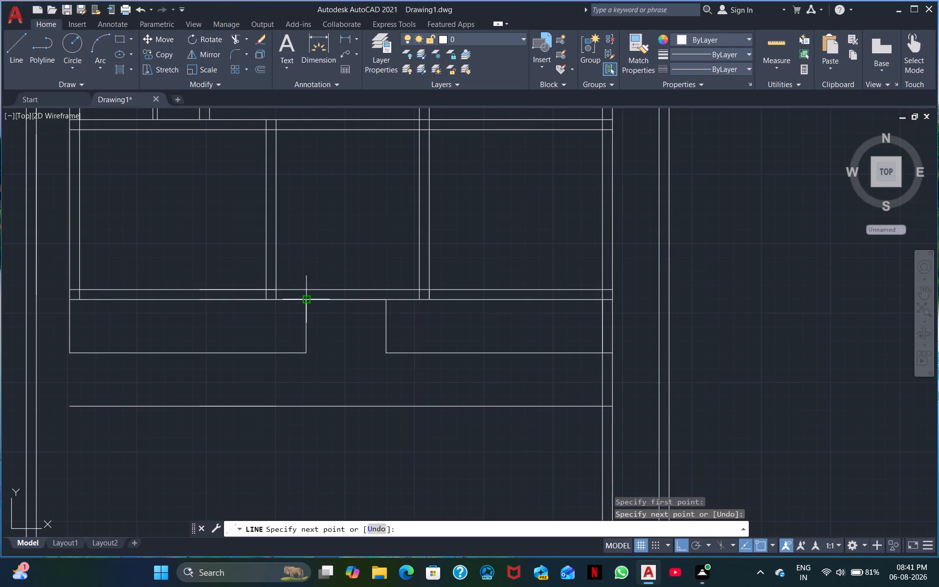
{"action": "key", "text": "Escape"}
{"action": "key", "text": "space"}
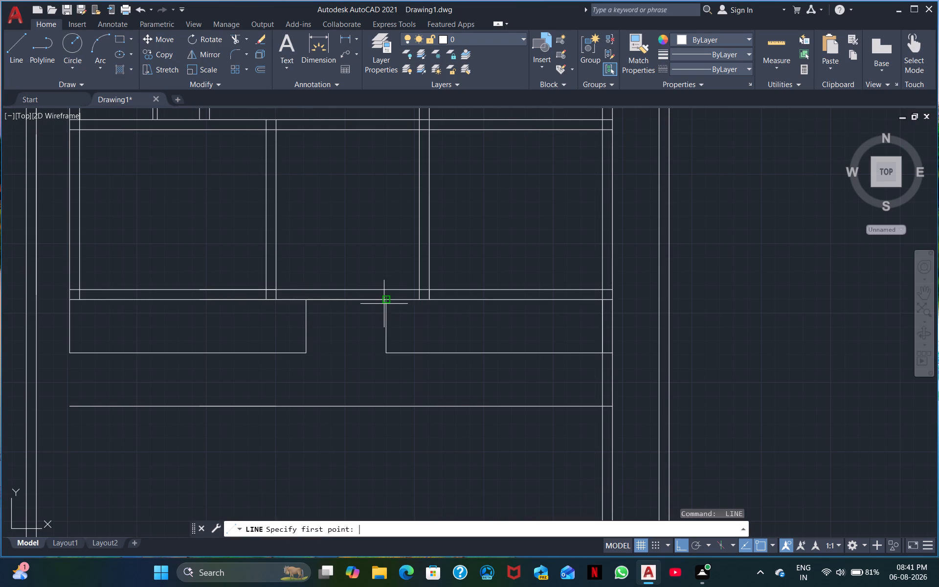
{"action": "left_click", "coordinate": [386, 299]}
{"action": "left_click", "coordinate": [418, 299]}
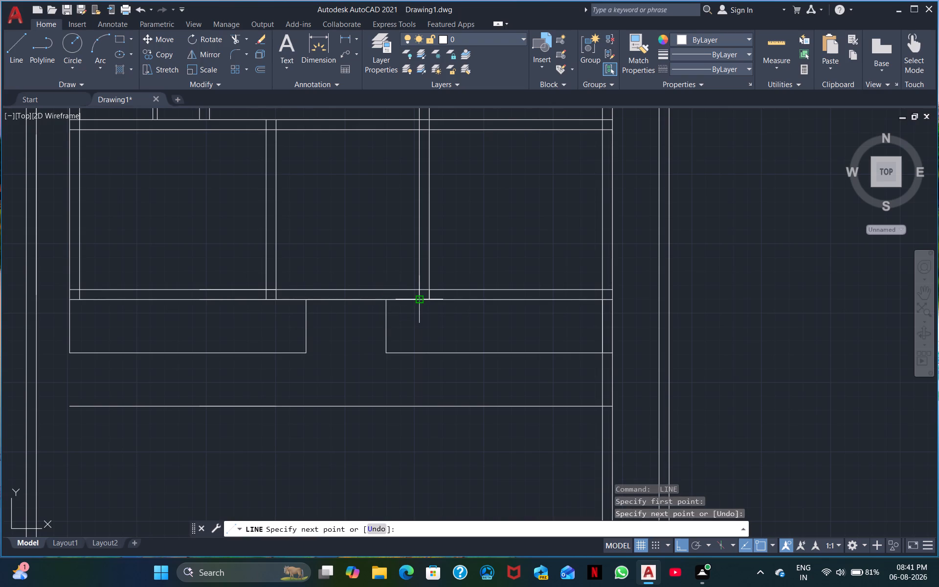
{"action": "key", "text": "Escape"}
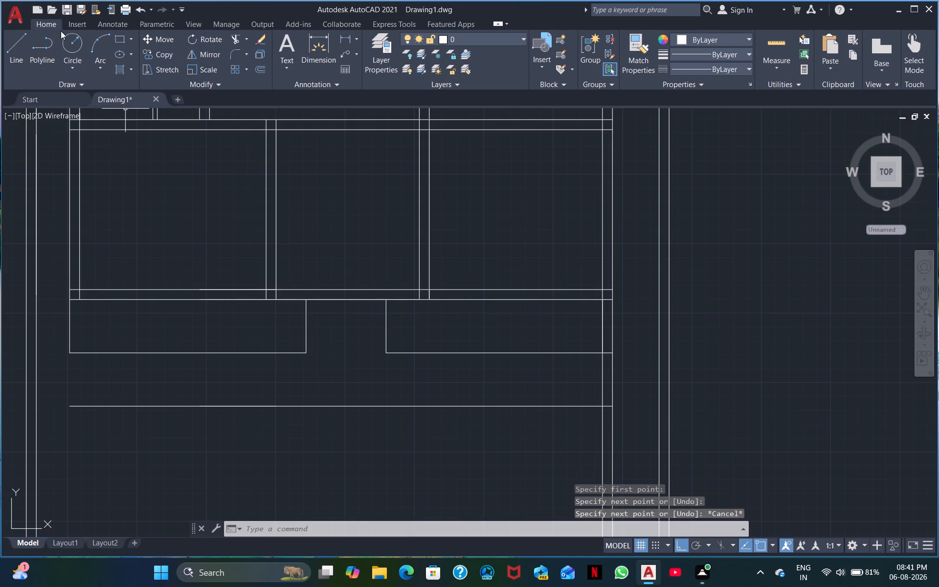
Trim both bottom-wall lines across the opening between the two interior walls and outlines.
{"action": "left_click", "coordinate": [233, 37]}
{"action": "left_click_drag", "start_coordinate": [353, 272], "coordinate": [348, 317]}
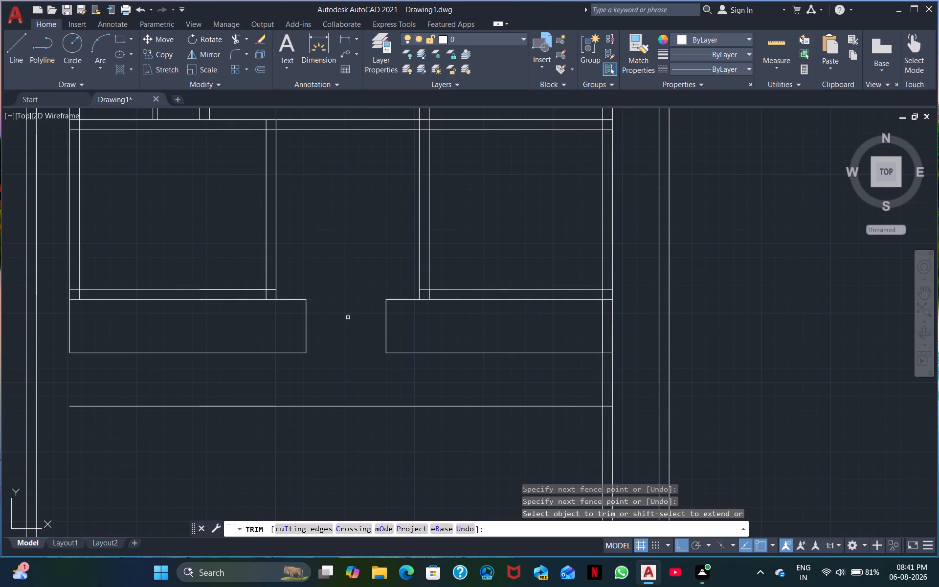
{"action": "middle_click_drag", "start_coordinate": [338, 264], "coordinate": [338, 186]}
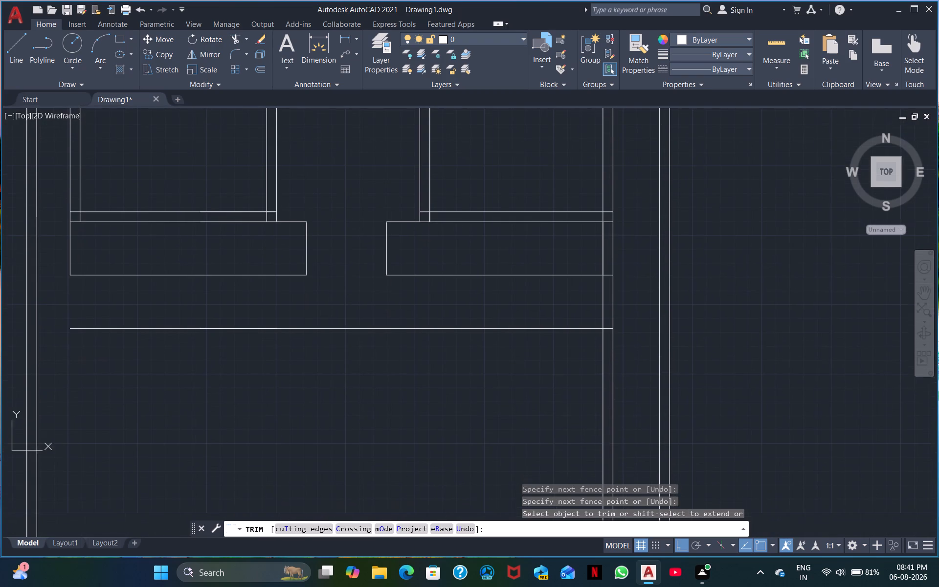
{"action": "key", "text": "Escape"}
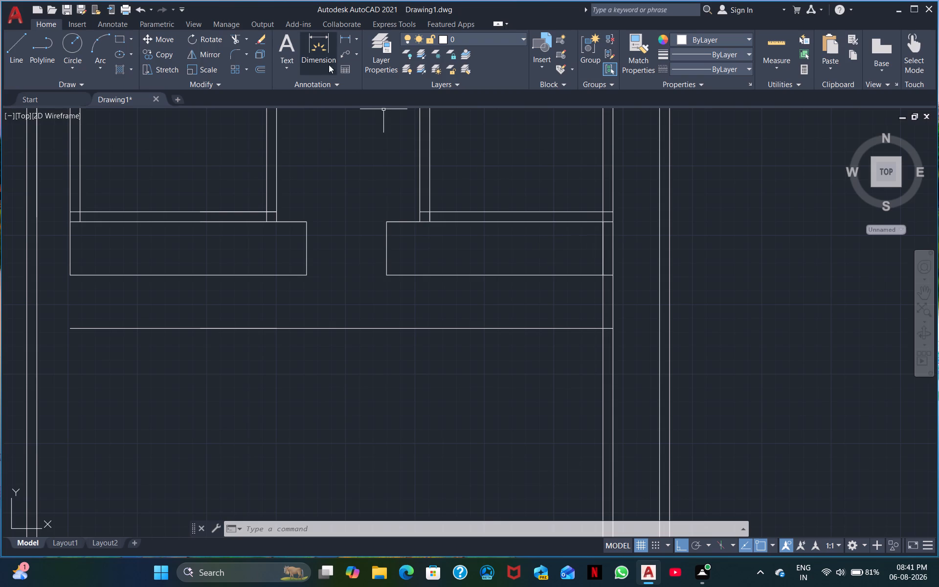
Trim the right wall's inner line inside the right outline and the overlapping line ends at the right wall's bottom corner.
{"action": "left_click", "coordinate": [236, 40]}
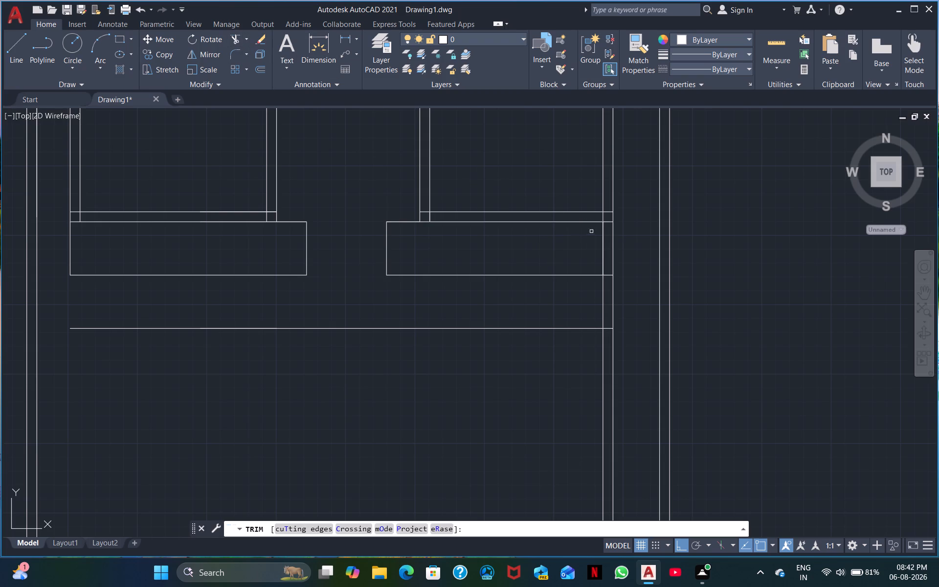
{"action": "left_click", "coordinate": [603, 242]}
{"action": "left_click_drag", "start_coordinate": [607, 242], "coordinate": [593, 245]}
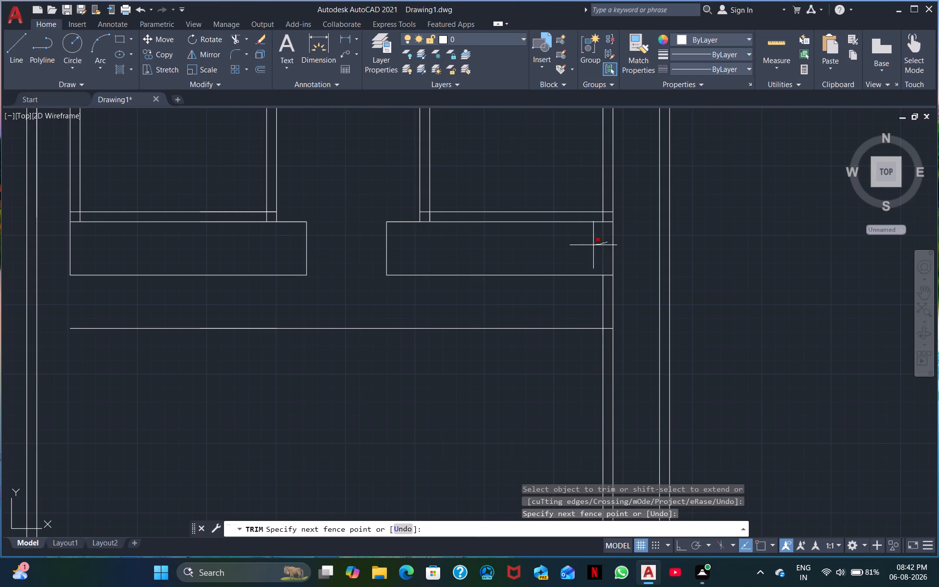
{"action": "left_click_drag", "start_coordinate": [593, 245], "coordinate": [592, 245]}
{"action": "middle_click_drag", "start_coordinate": [558, 260], "coordinate": [442, 251]}
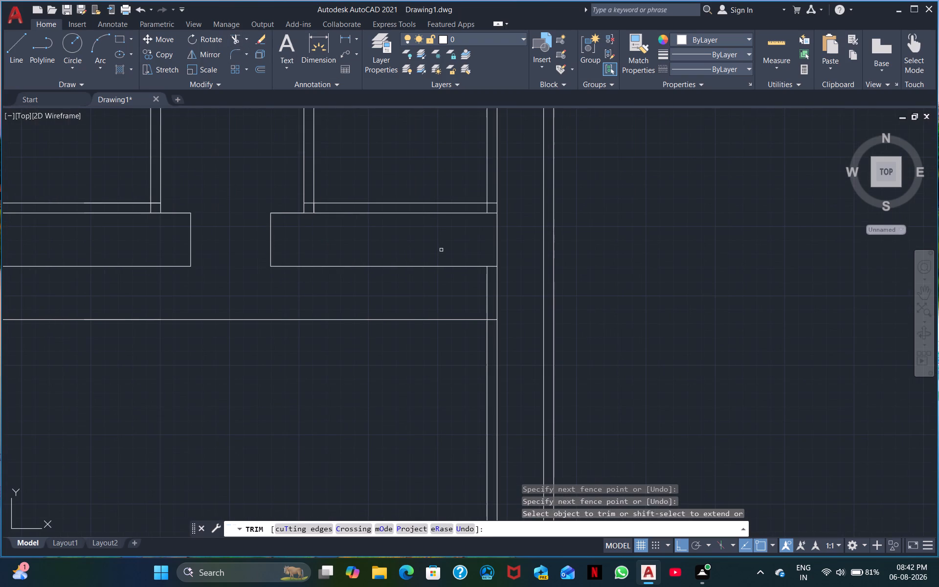
{"action": "left_click", "coordinate": [490, 203]}
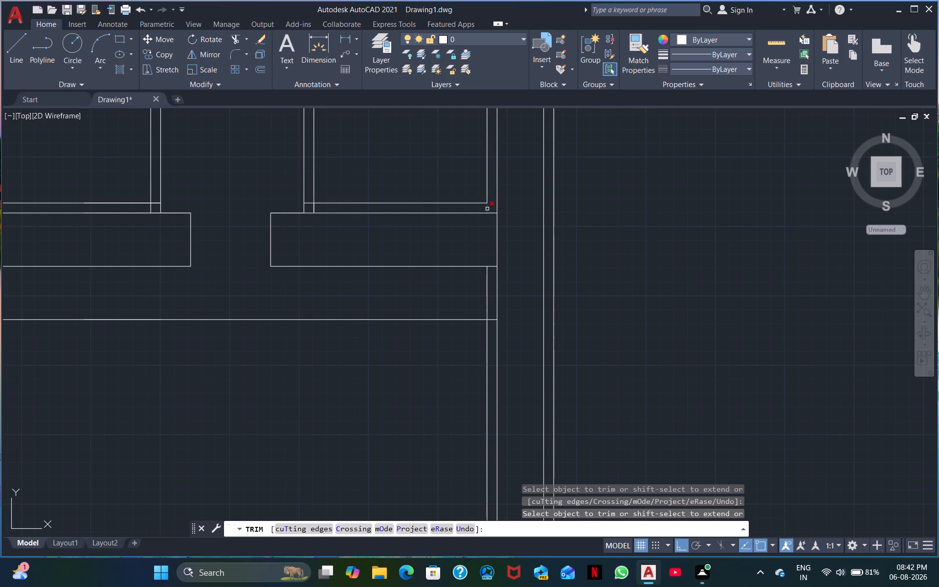
{"action": "left_click", "coordinate": [487, 209]}
{"action": "middle_click", "coordinate": [419, 256]}
{"action": "scroll", "coordinate": [420, 256], "scroll_direction": "down", "scroll_amount": 1}
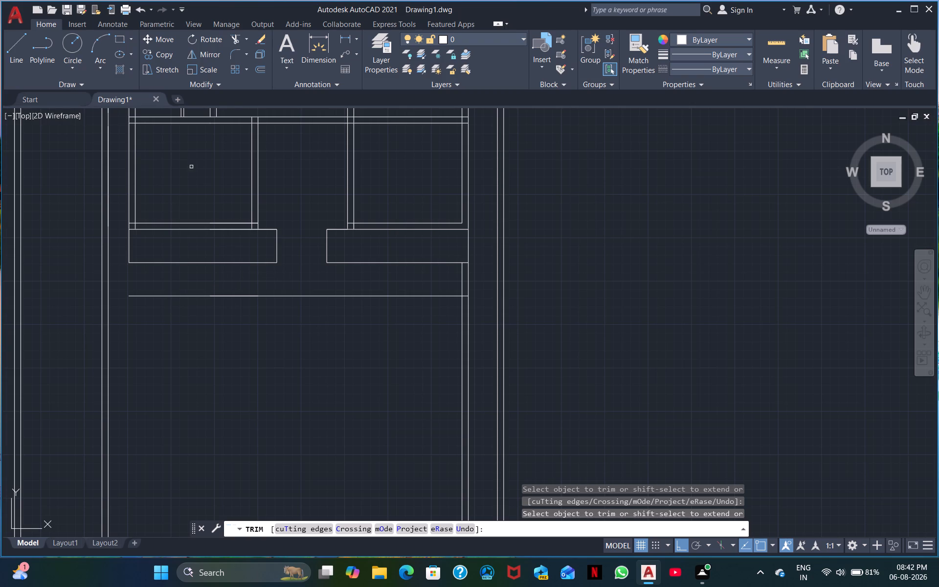
Draw two vertical lines from the interior walls' gap-side corners at the bottom wall down to the remaining lower offset line.
{"action": "left_click", "coordinate": [15, 45]}
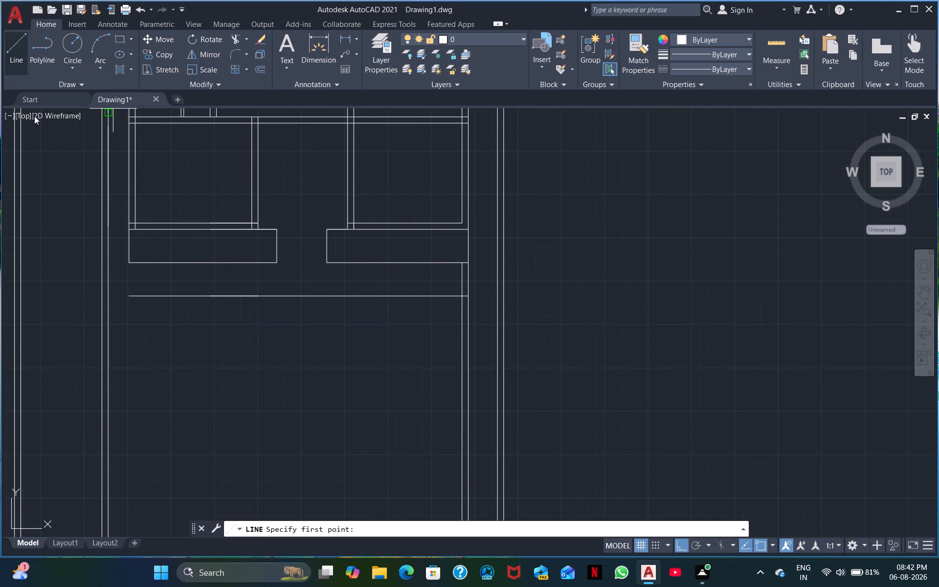
{"action": "left_click", "coordinate": [261, 228]}
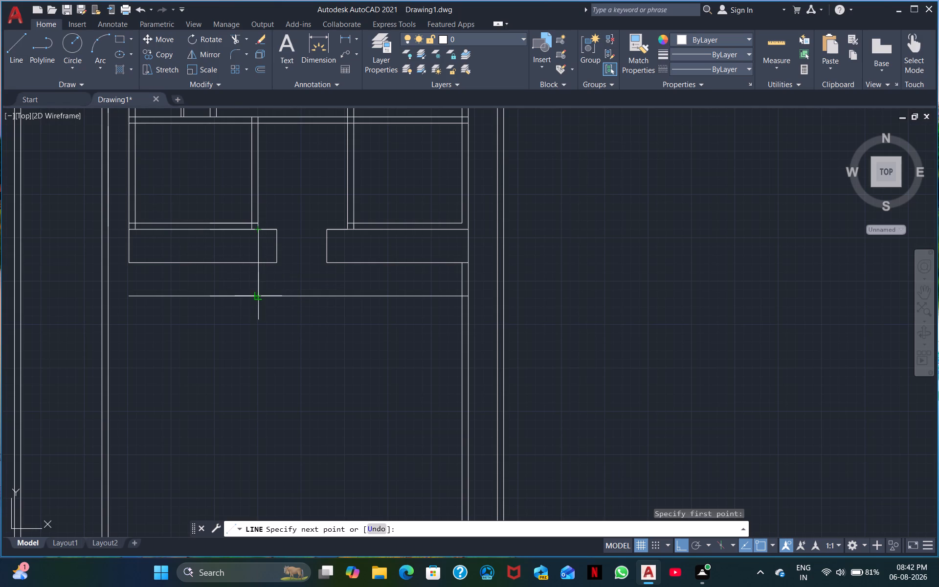
{"action": "left_click", "coordinate": [261, 296]}
{"action": "key", "text": "Escape"}
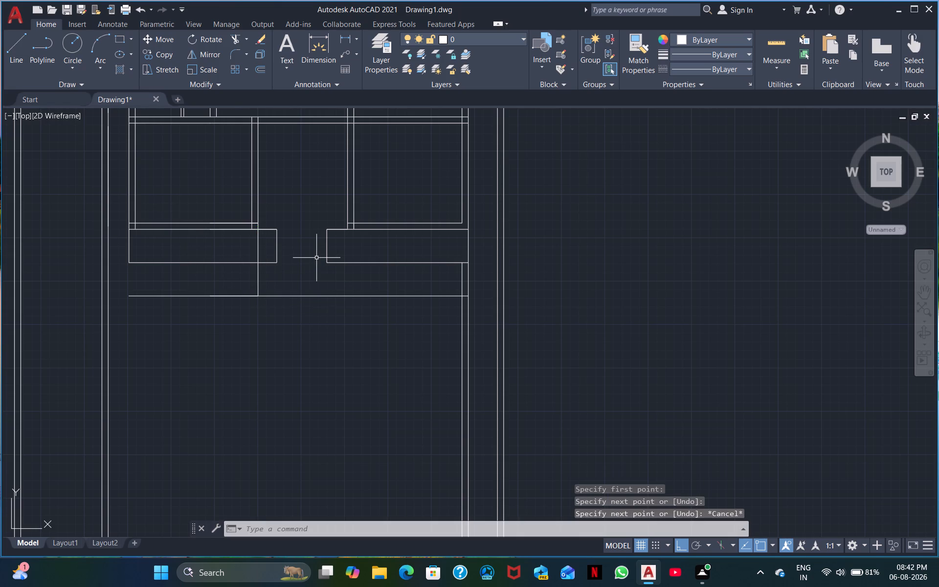
{"action": "key", "text": "space"}
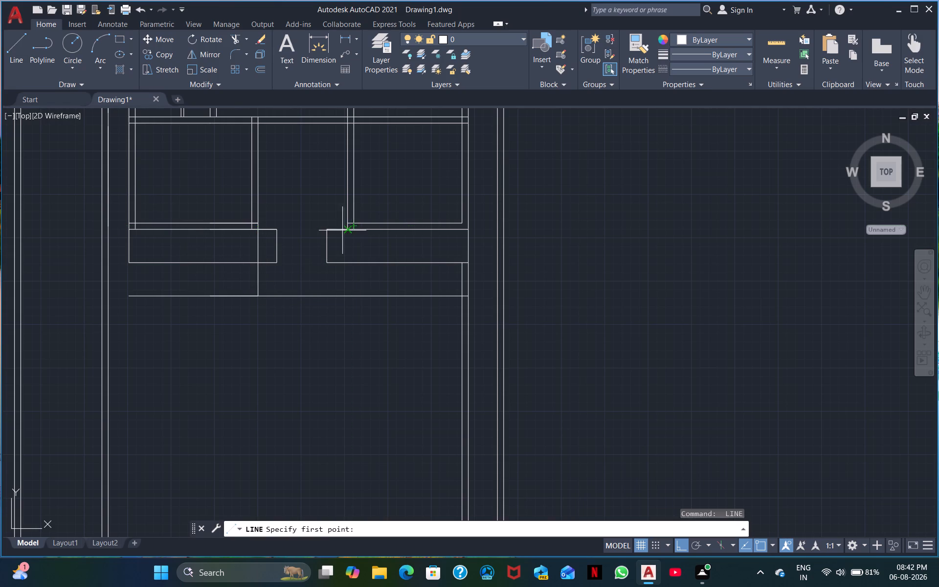
{"action": "left_click", "coordinate": [346, 227]}
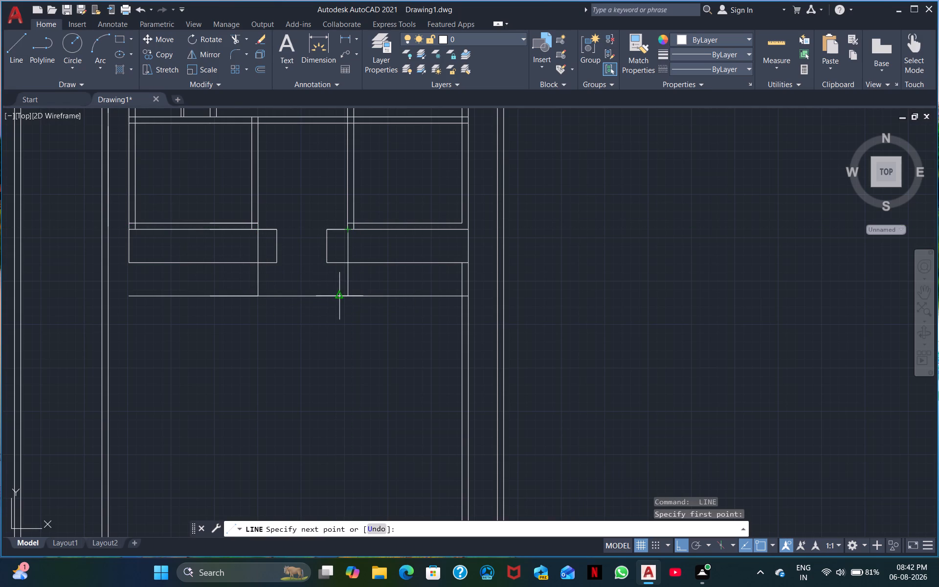
{"action": "left_click", "coordinate": [347, 295]}
{"action": "key", "text": "Escape"}
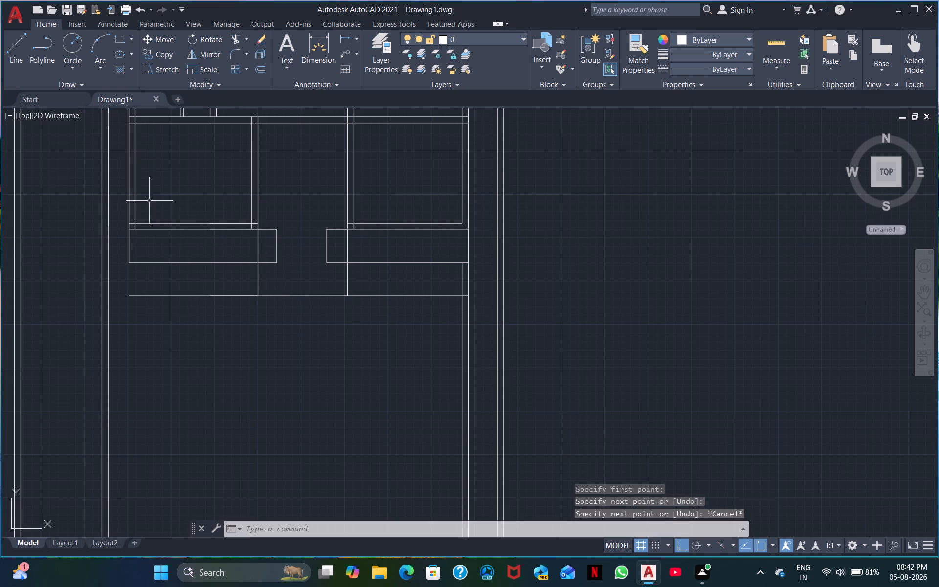
Trim the portions of the two new vertical lines that cross the left and right outlines.
{"action": "left_click", "coordinate": [236, 38]}
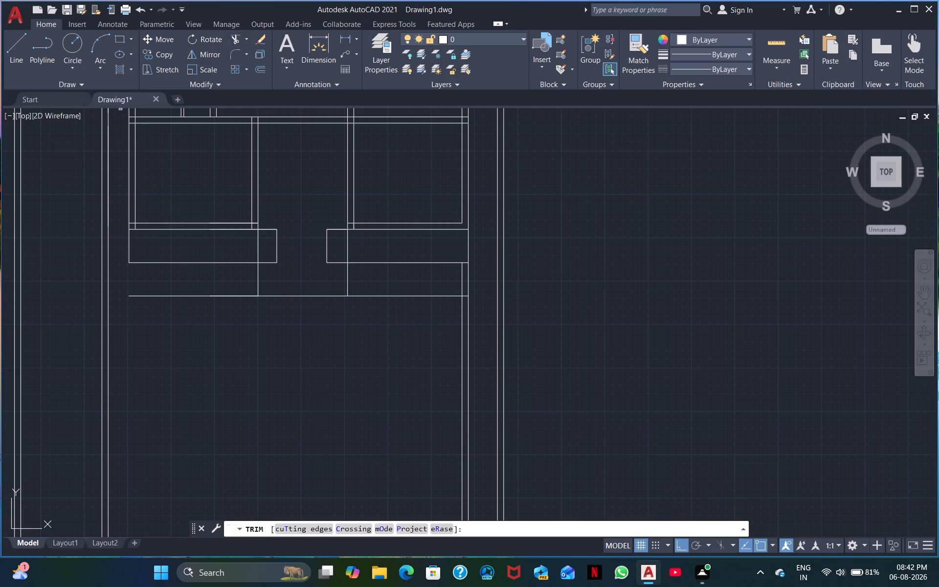
{"action": "left_click_drag", "start_coordinate": [265, 246], "coordinate": [246, 246]}
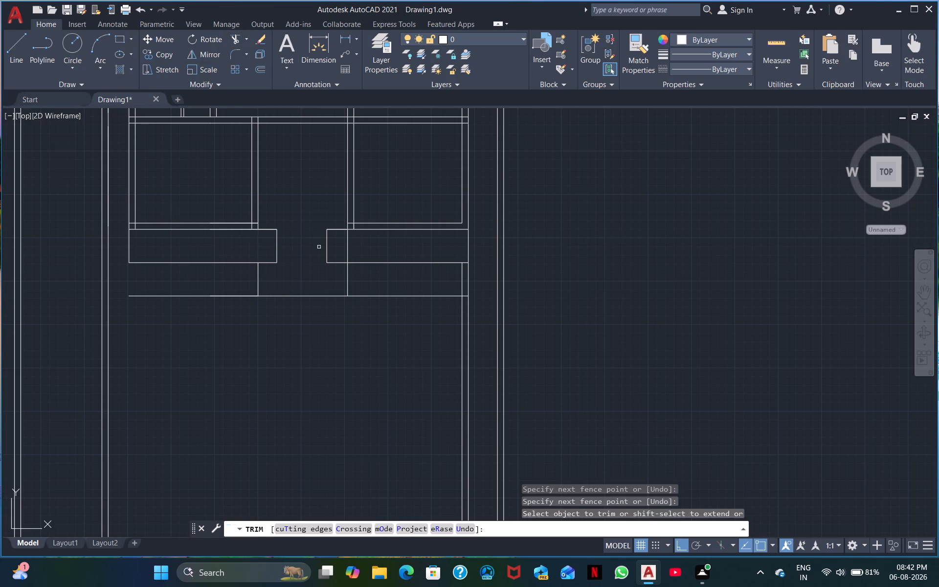
{"action": "left_click_drag", "start_coordinate": [339, 244], "coordinate": [358, 244]}
Trim the overlapping line ends where the two interior walls meet the bottom wall, leaving clean inner room corners.
{"action": "scroll", "coordinate": [358, 243], "scroll_direction": "up", "scroll_amount": 1}
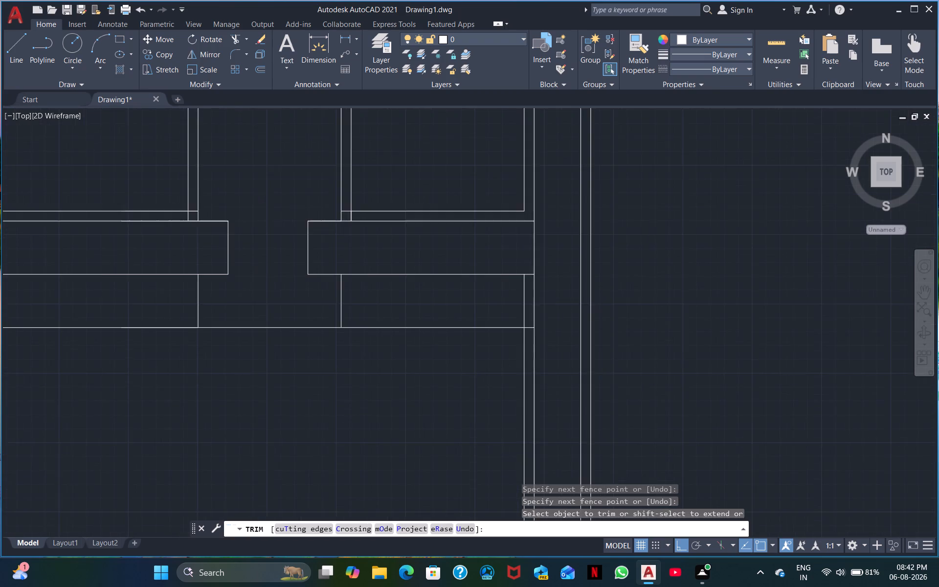
{"action": "scroll", "coordinate": [358, 243], "scroll_direction": "up", "scroll_amount": 1}
{"action": "middle_click_drag", "start_coordinate": [358, 243], "coordinate": [446, 243]}
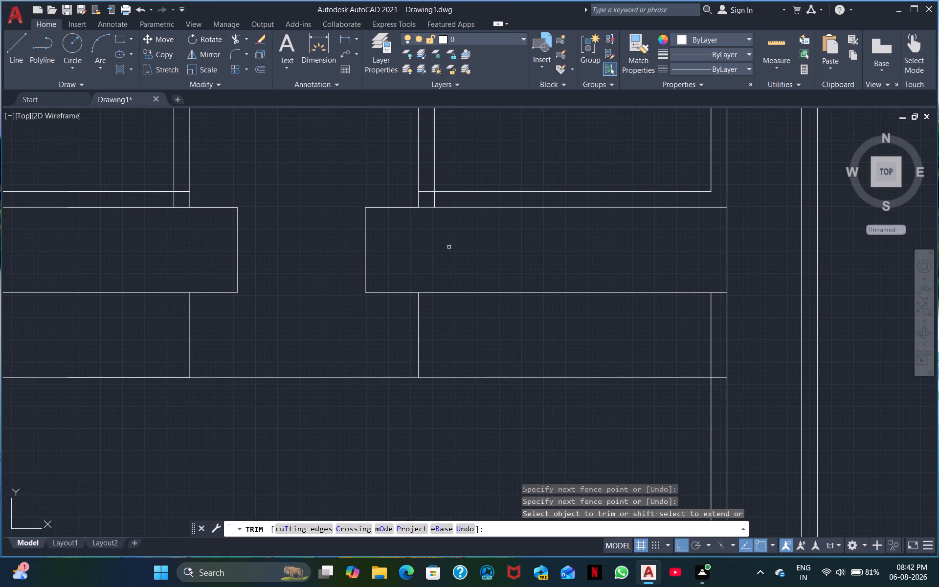
{"action": "middle_click_drag", "start_coordinate": [449, 247], "coordinate": [430, 240]}
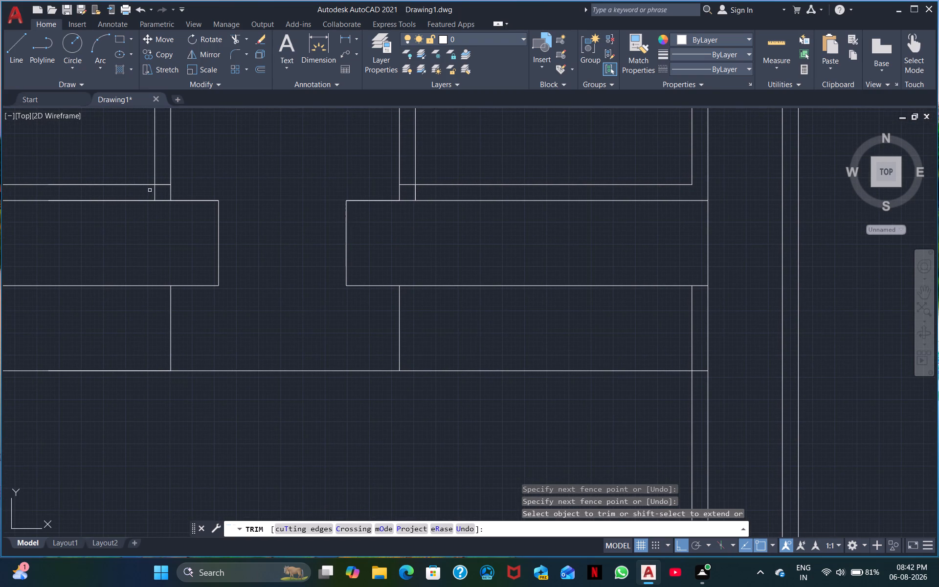
{"action": "left_click", "coordinate": [164, 184]}
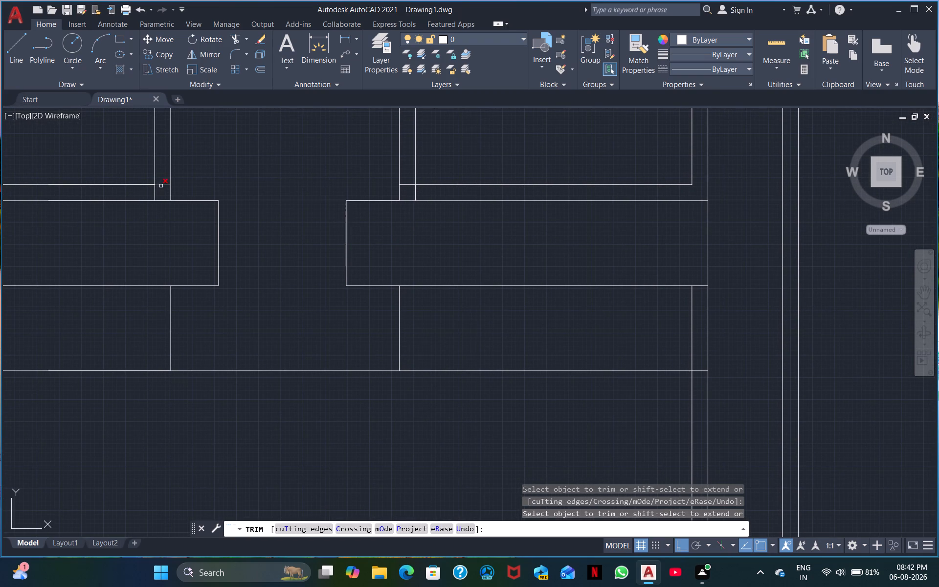
{"action": "left_click", "coordinate": [161, 186]}
{"action": "left_click", "coordinate": [156, 190]}
{"action": "left_click", "coordinate": [405, 184]}
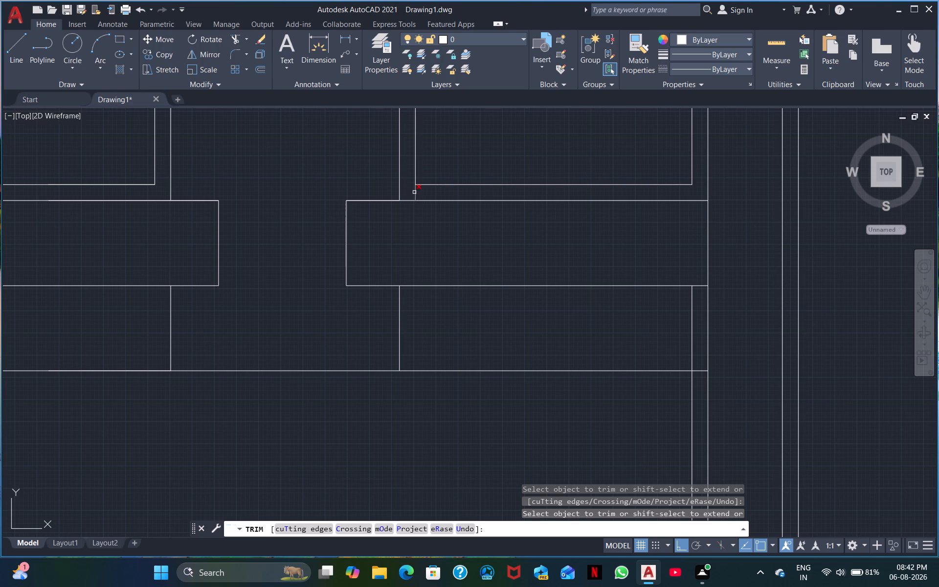
{"action": "left_click", "coordinate": [414, 192]}
{"action": "left_click", "coordinate": [416, 192]}
{"action": "middle_click_drag", "start_coordinate": [389, 259], "coordinate": [413, 231]}
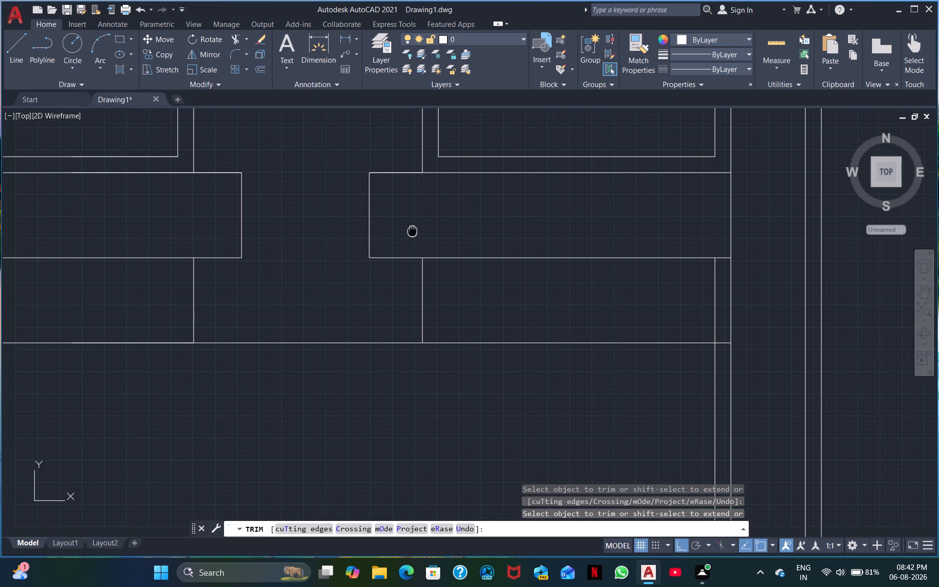
{"action": "middle_click_drag", "start_coordinate": [413, 231], "coordinate": [414, 230]}
{"action": "scroll", "coordinate": [414, 230], "scroll_direction": "down", "scroll_amount": 1}
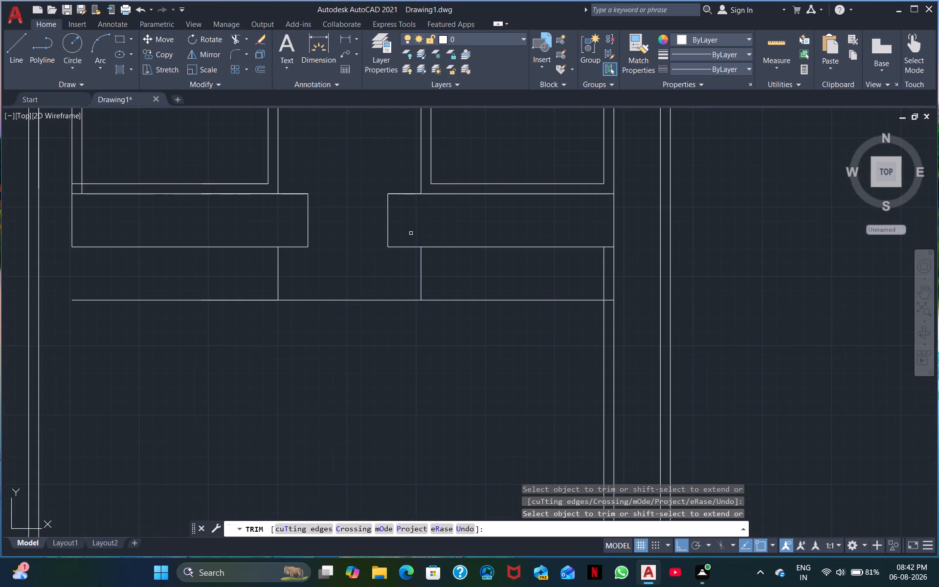
{"action": "middle_click_drag", "start_coordinate": [411, 233], "coordinate": [371, 231]}
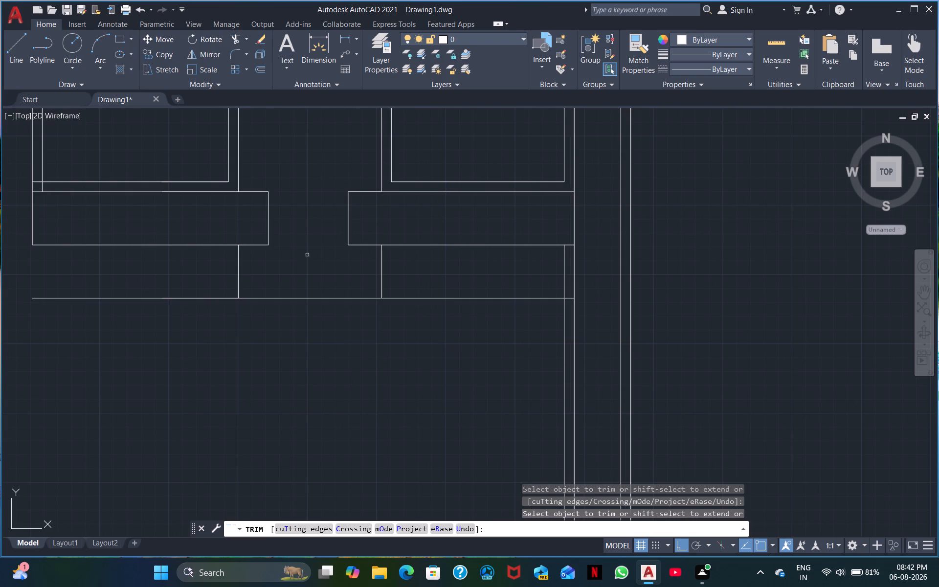
Offset the right vertical line below the bottom wall three times outward at 1' spacing, away from the central gap.
{"action": "key", "text": "Escape"}
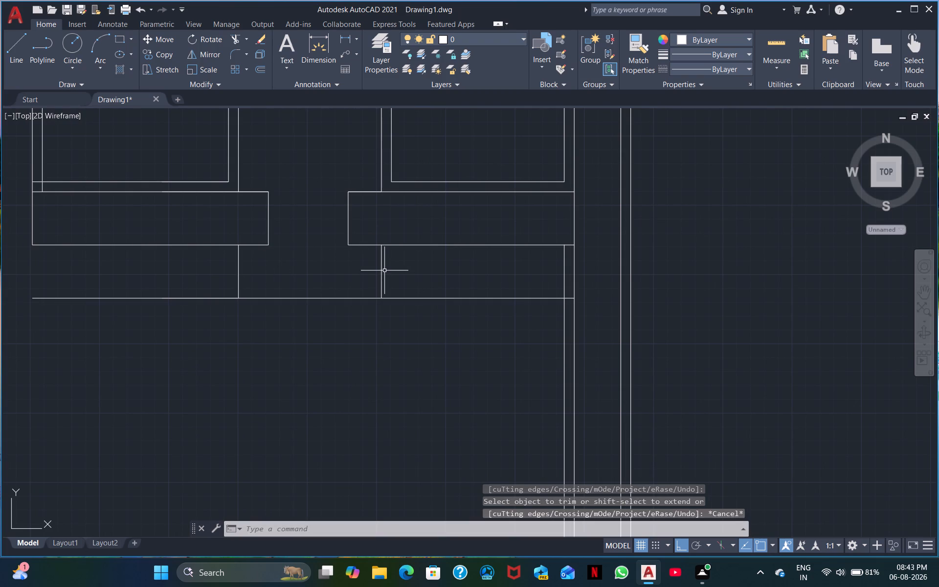
{"action": "type", "text": "O"}
{"action": "key", "text": "space"}
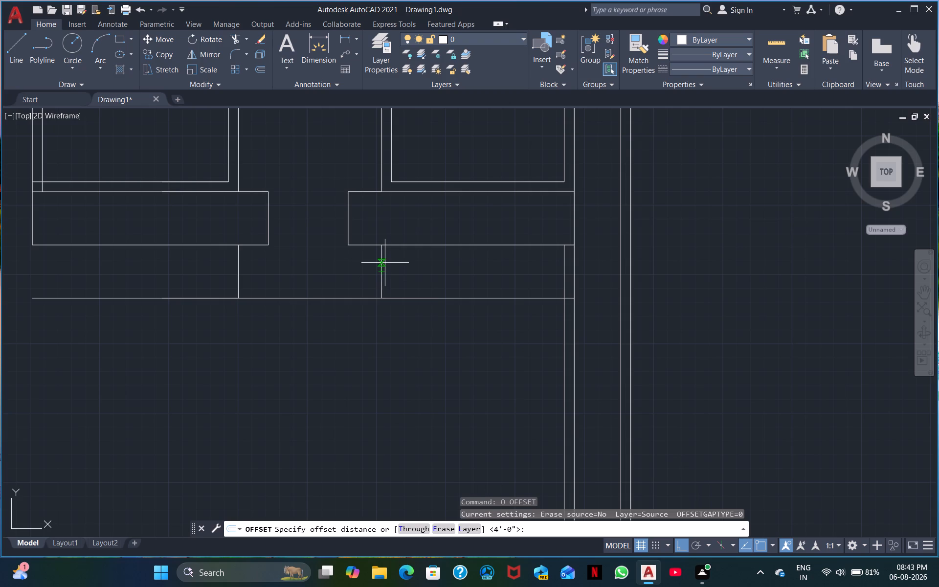
{"action": "type", "text": "1'"}
{"action": "key", "text": "Return"}
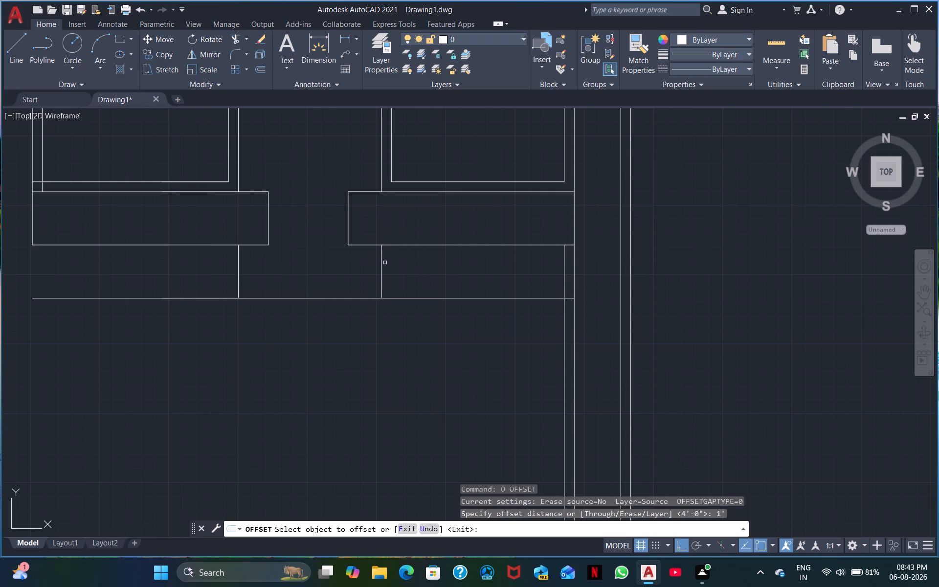
{"action": "left_click", "coordinate": [382, 276]}
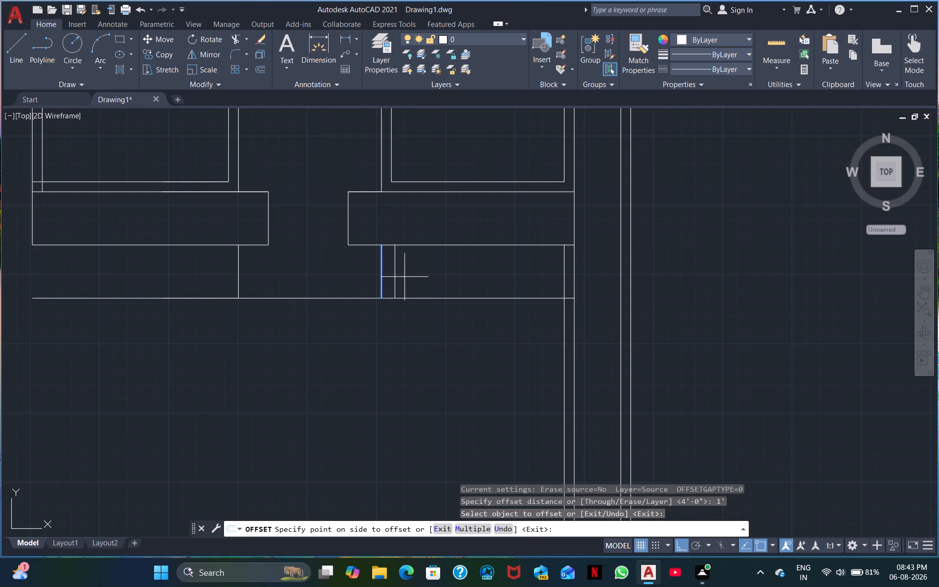
{"action": "left_click", "coordinate": [405, 276]}
{"action": "left_click", "coordinate": [395, 274]}
{"action": "left_click", "coordinate": [417, 271]}
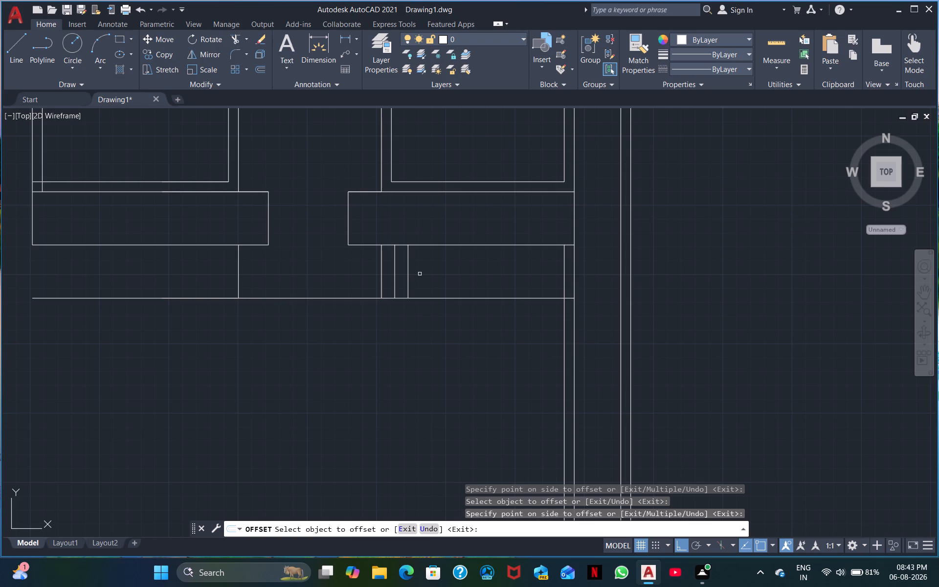
{"action": "left_click", "coordinate": [408, 281]}
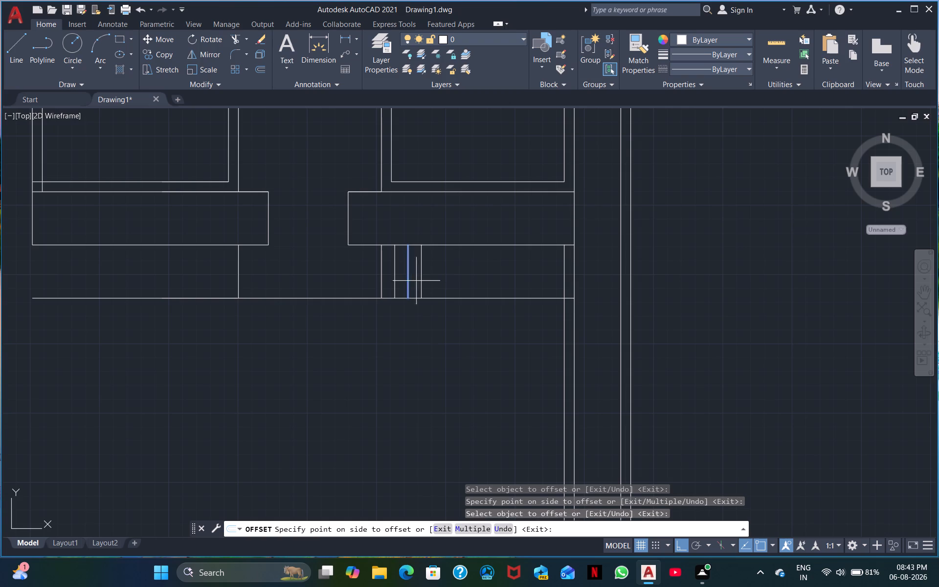
{"action": "left_click", "coordinate": [432, 280]}
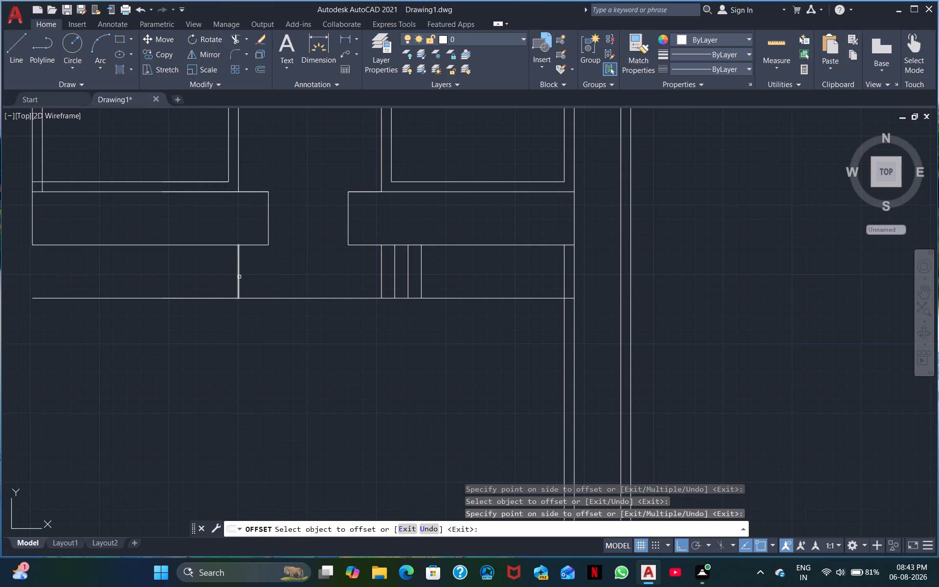
Offset the left vertical line below the bottom wall three times outward at the same 1' spacing.
{"action": "left_click", "coordinate": [238, 277]}
{"action": "left_click", "coordinate": [222, 278]}
{"action": "left_click", "coordinate": [224, 275]}
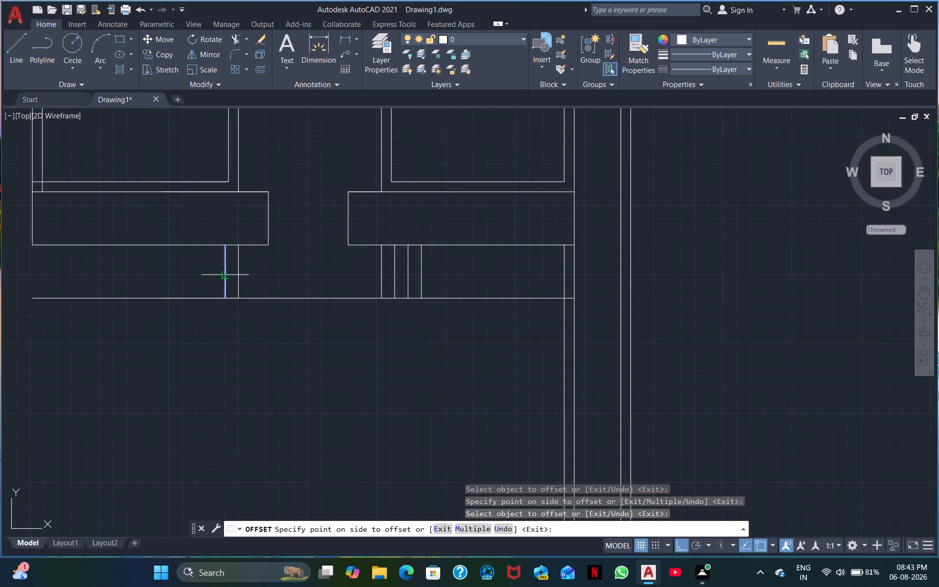
{"action": "left_click", "coordinate": [218, 274]}
{"action": "left_click", "coordinate": [213, 274]}
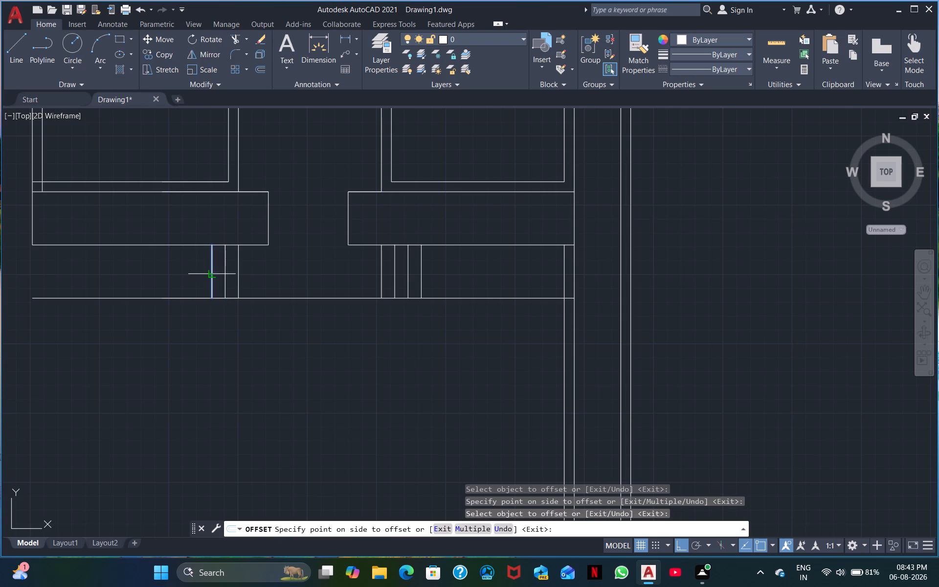
{"action": "left_click", "coordinate": [211, 274]}
{"action": "left_click", "coordinate": [210, 275]}
{"action": "left_click", "coordinate": [187, 276]}
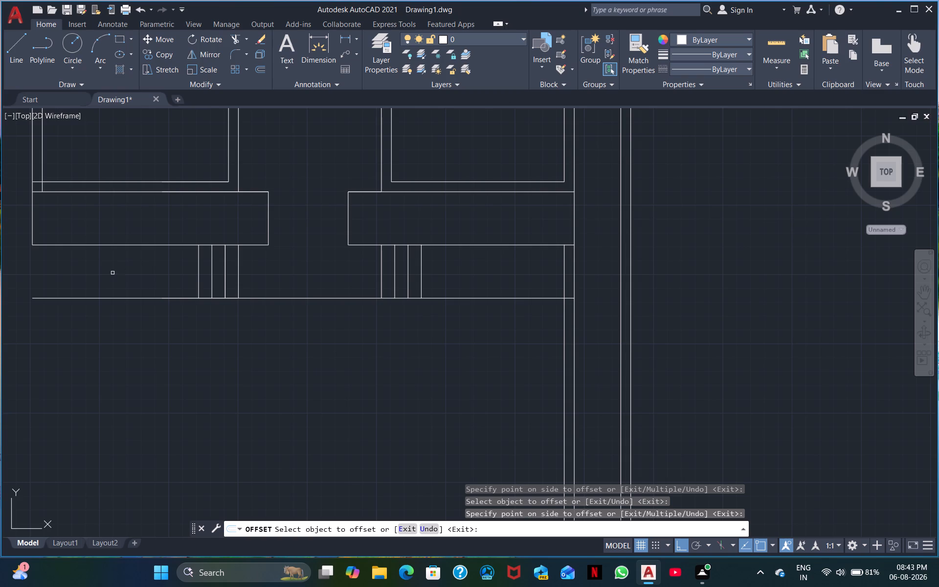
Trim the lower horizontal line beyond the outermost offset lines on both sides, including the leftover piece between the right wall's lines.
{"action": "scroll", "coordinate": [89, 292], "scroll_direction": "down", "scroll_amount": 1}
{"action": "middle_click_drag", "start_coordinate": [89, 292], "coordinate": [92, 293]}
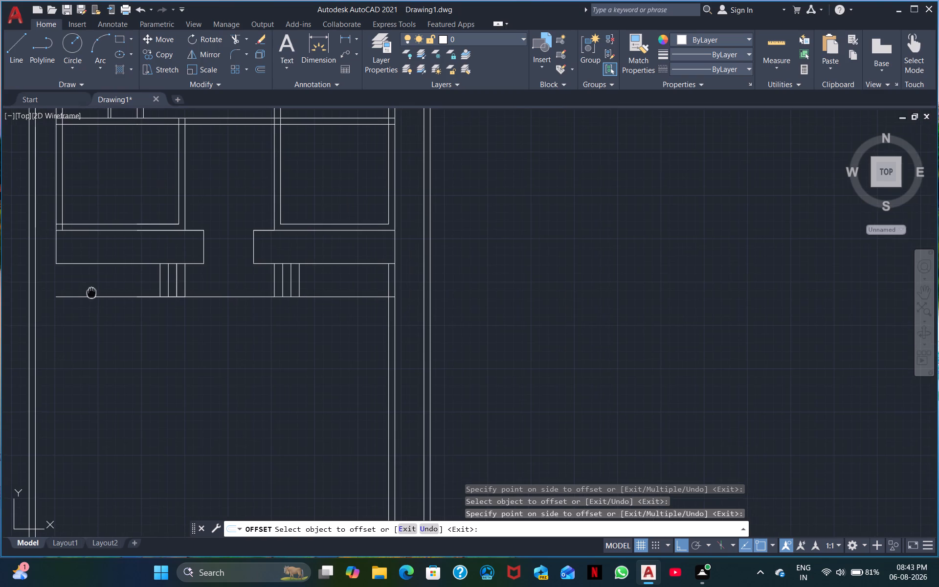
{"action": "middle_click_drag", "start_coordinate": [92, 293], "coordinate": [168, 286]}
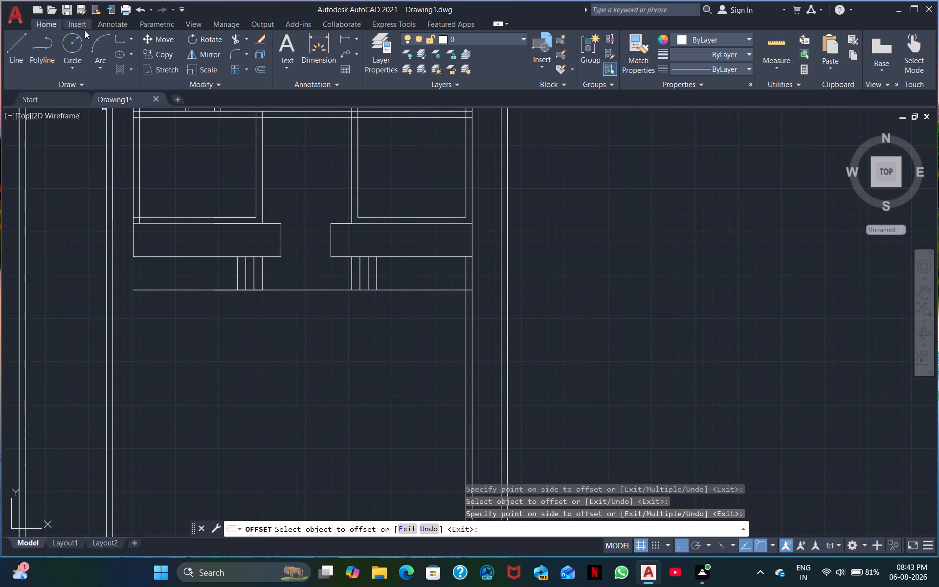
{"action": "left_click", "coordinate": [239, 39]}
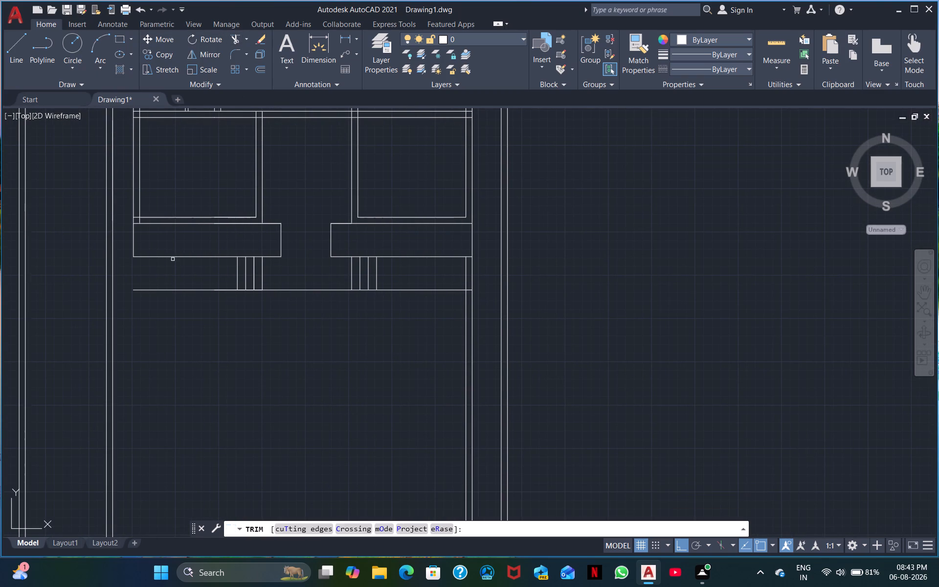
{"action": "left_click_drag", "start_coordinate": [194, 283], "coordinate": [192, 301]}
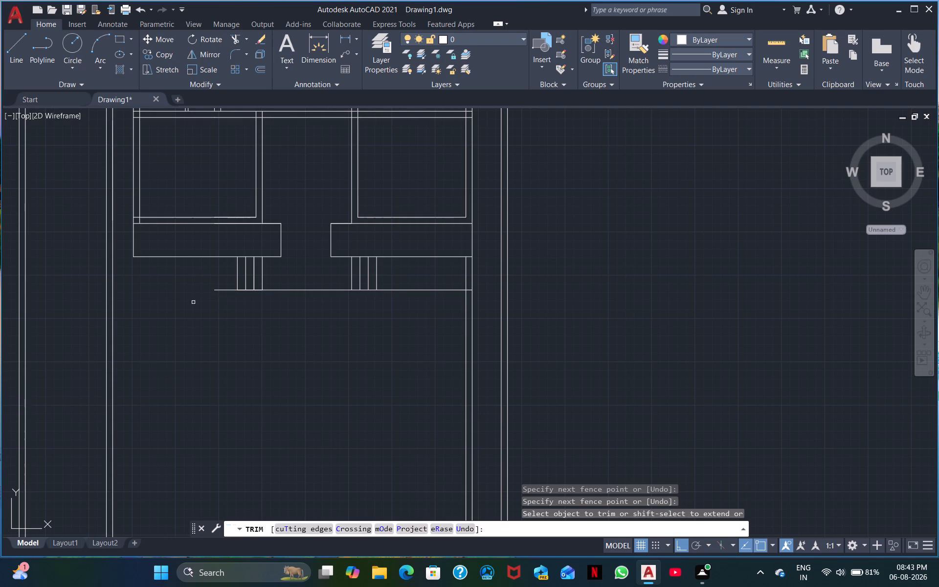
{"action": "left_click", "coordinate": [223, 291]}
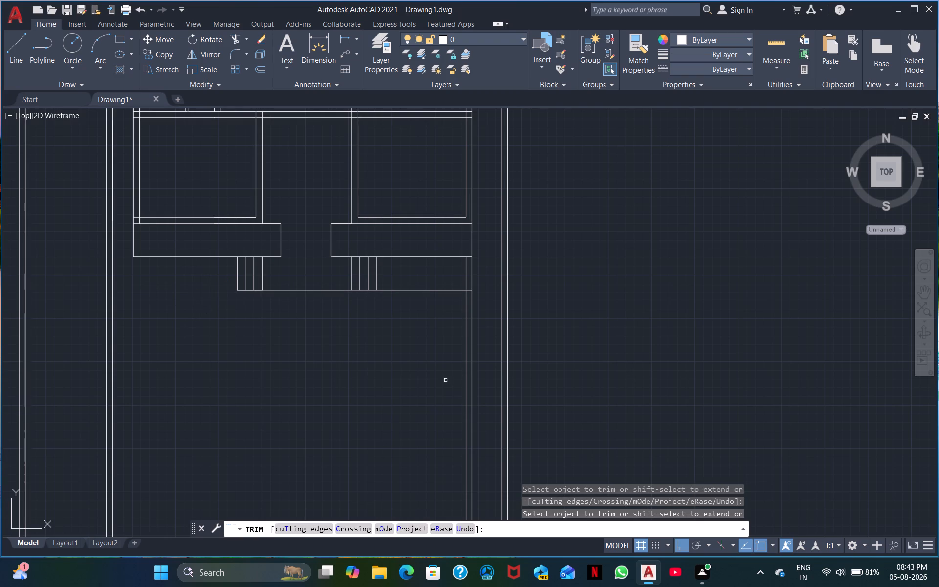
{"action": "left_click_drag", "start_coordinate": [420, 278], "coordinate": [417, 306]}
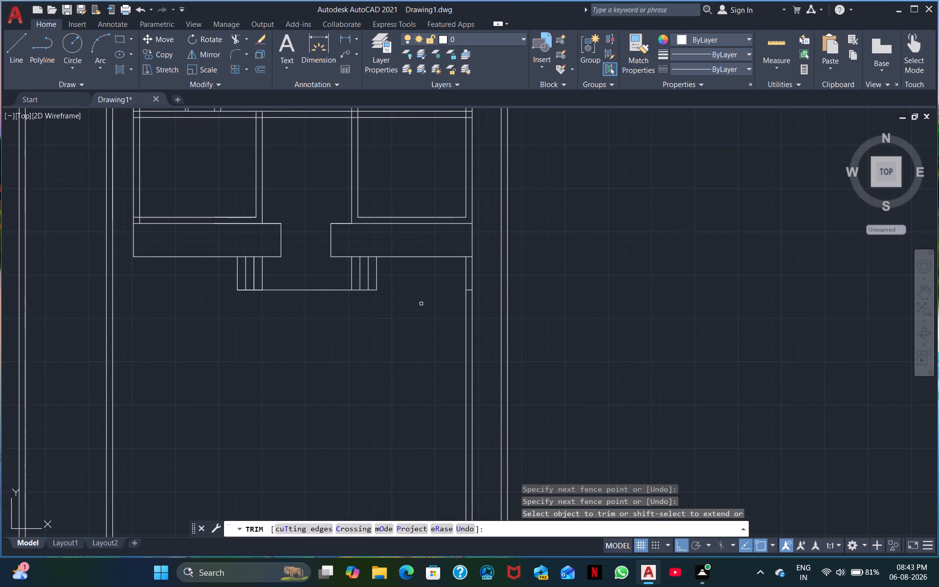
{"action": "scroll", "coordinate": [427, 296], "scroll_direction": "up", "scroll_amount": 2}
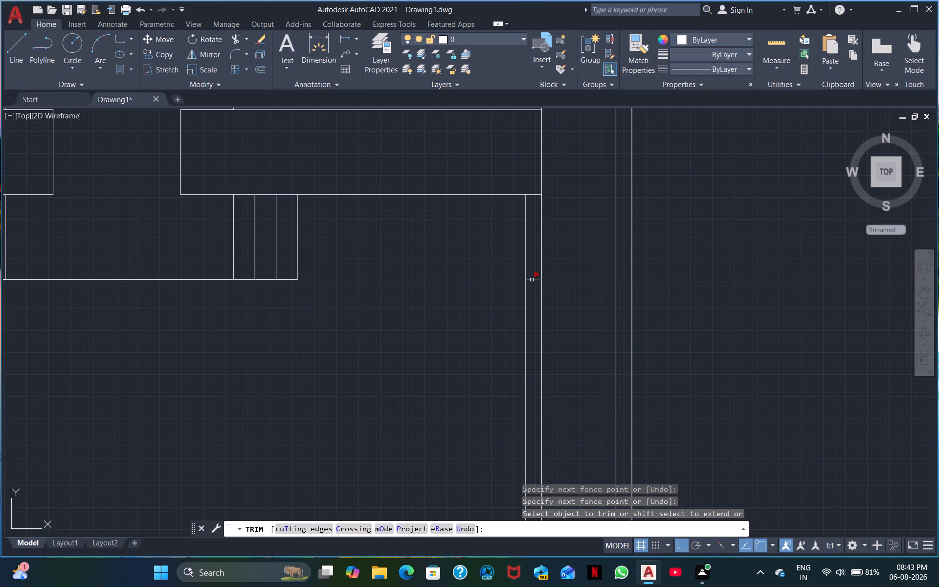
{"action": "left_click", "coordinate": [532, 280]}
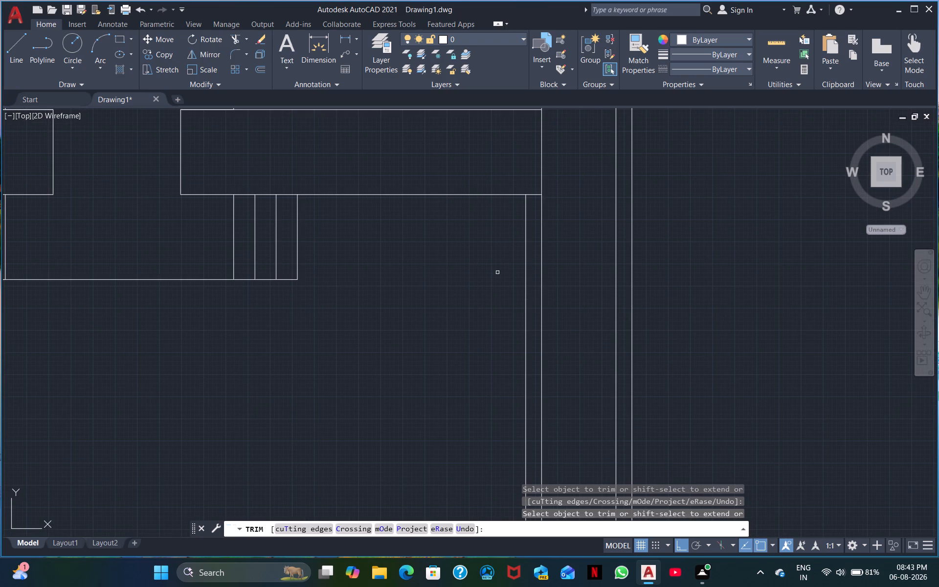
Remove the right wall's two vertical lines that continue below the right 4' deep outline.
{"action": "left_click_drag", "start_coordinate": [554, 254], "coordinate": [510, 253]}
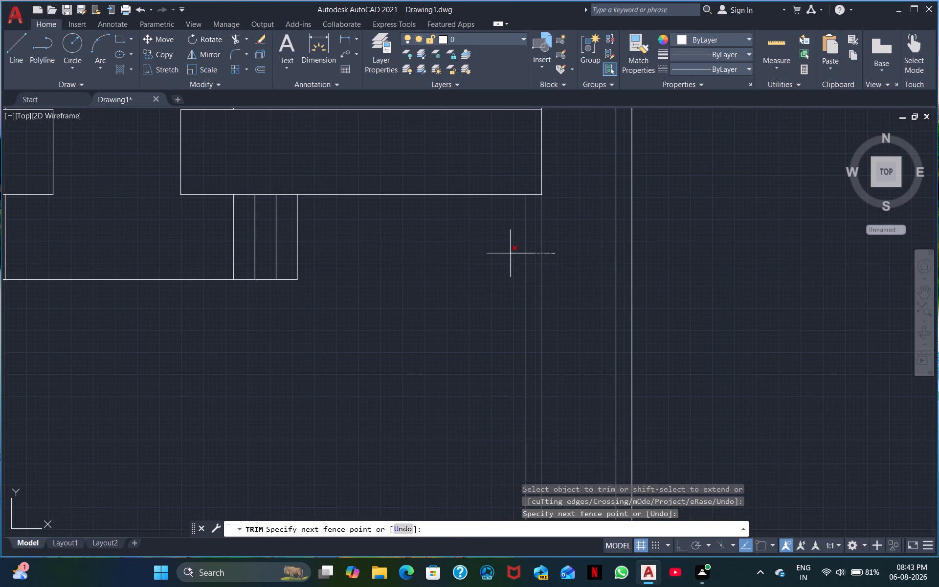
{"action": "left_click_drag", "start_coordinate": [510, 253], "coordinate": [505, 253]}
Add a horizontal linear dimension below the lower extension, spanning its bottom line between the two outermost corners.
{"action": "middle_click_drag", "start_coordinate": [500, 288], "coordinate": [462, 230]}
{"action": "scroll", "coordinate": [468, 236], "scroll_direction": "down", "scroll_amount": 1}
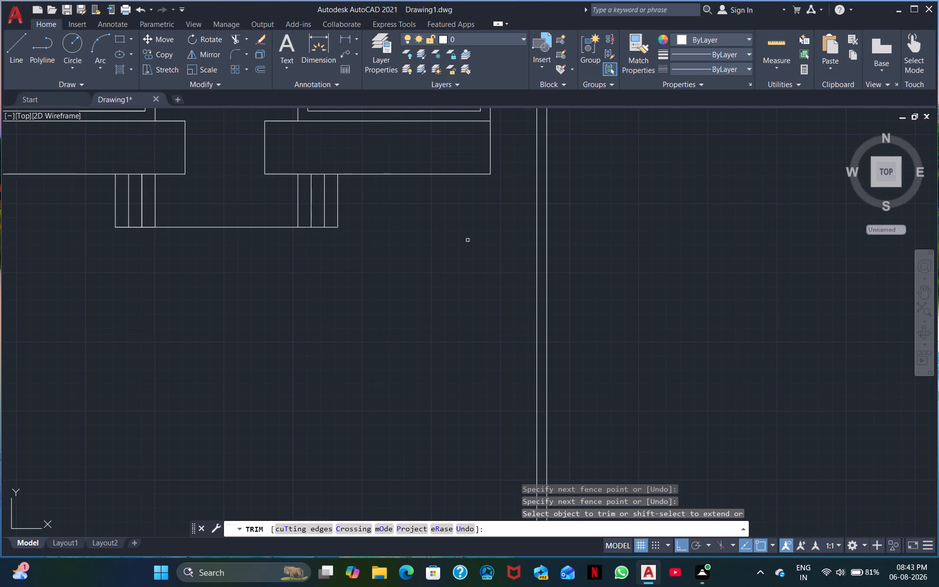
{"action": "scroll", "coordinate": [419, 274], "scroll_direction": "down", "scroll_amount": 1}
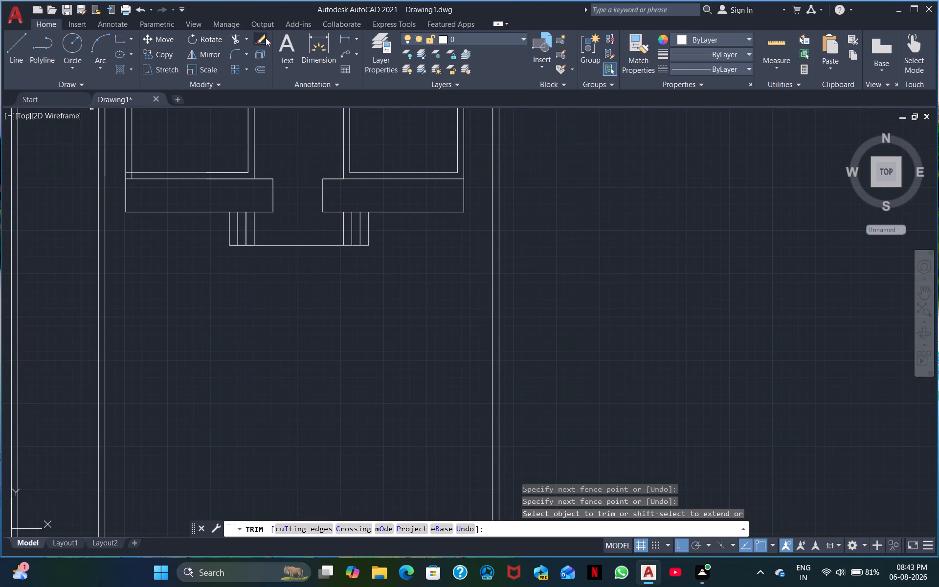
{"action": "left_click", "coordinate": [338, 39]}
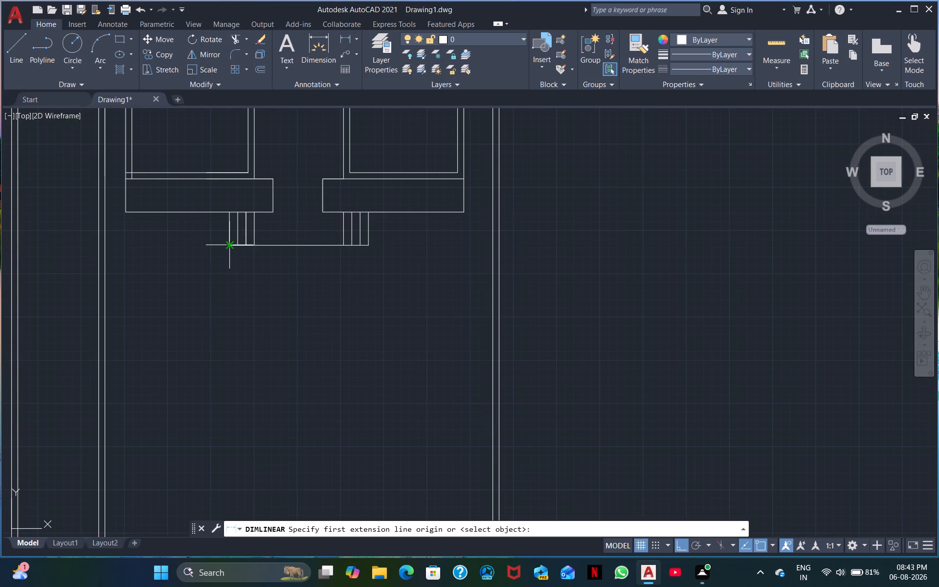
{"action": "left_click", "coordinate": [231, 247]}
{"action": "left_click", "coordinate": [368, 249]}
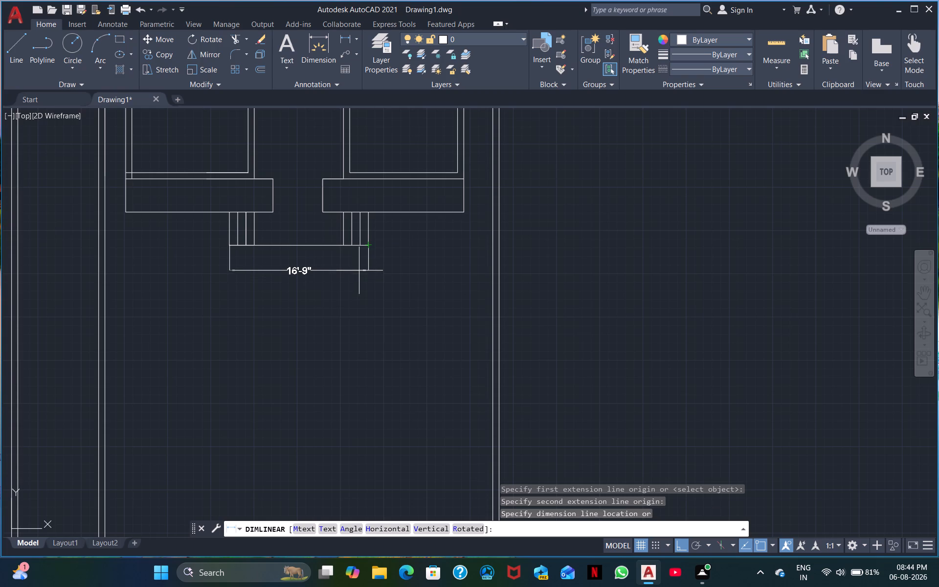
{"action": "left_click", "coordinate": [312, 272]}
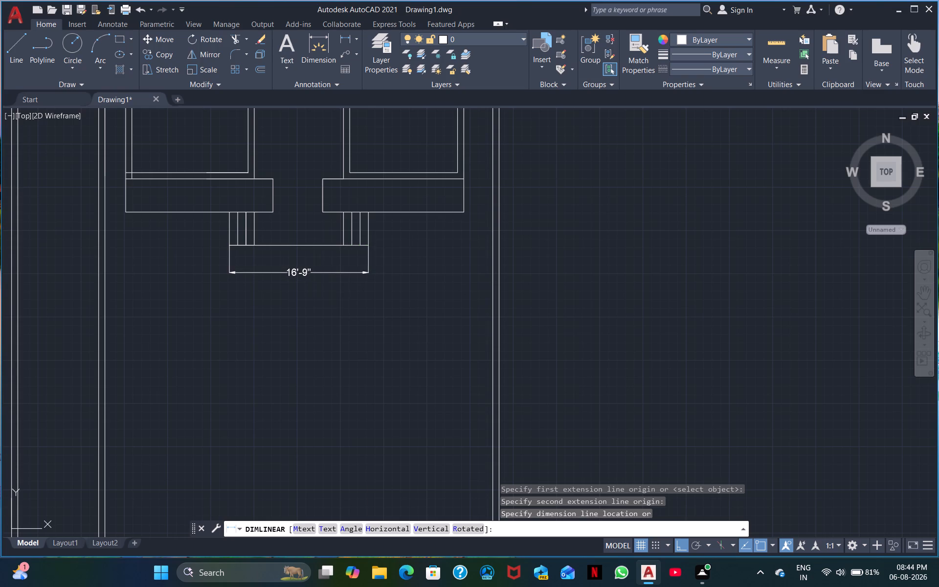
Replace the text of the lower extension's width dimension with 18'.
{"action": "left_click", "coordinate": [308, 274]}
{"action": "left_click", "coordinate": [308, 274]}
{"action": "double_click", "coordinate": [306, 273]}
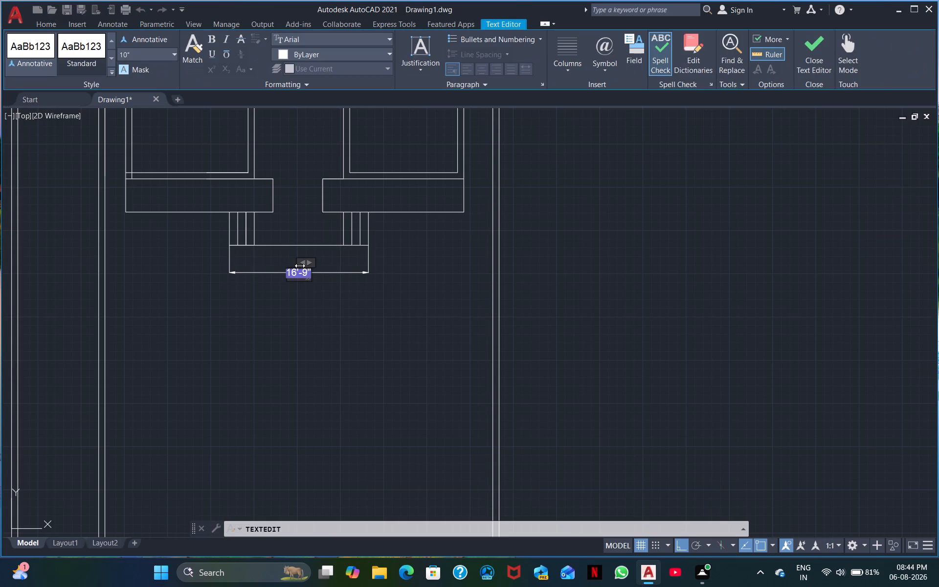
{"action": "key", "text": "BackSpace"}
{"action": "type", "text": "13"}
{"action": "key", "text": "BackSpace"}
{"action": "type", "text": "8'"}
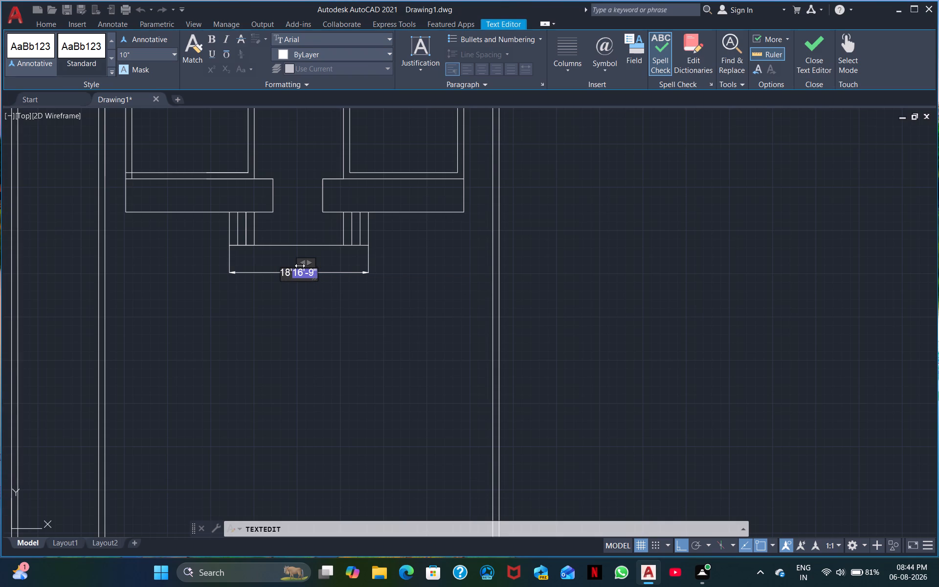
{"action": "key", "text": "Return"}
{"action": "left_click_drag", "start_coordinate": [307, 277], "coordinate": [286, 280]}
{"action": "key", "text": "BackSpace"}
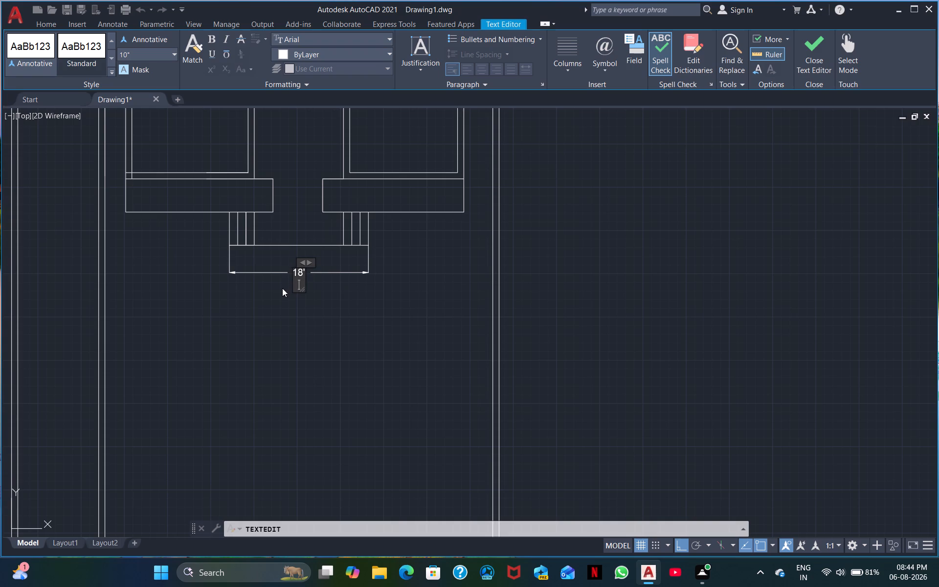
{"action": "left_click", "coordinate": [339, 302]}
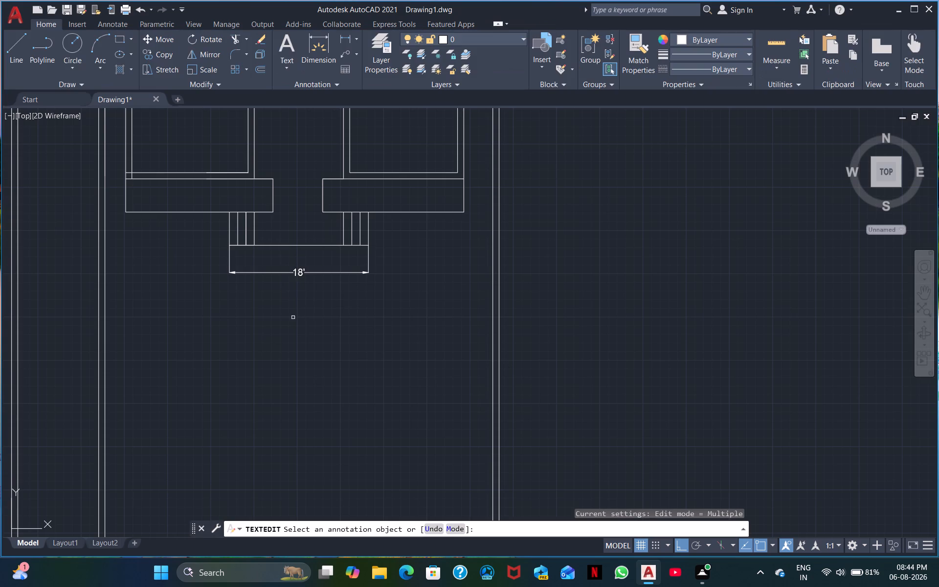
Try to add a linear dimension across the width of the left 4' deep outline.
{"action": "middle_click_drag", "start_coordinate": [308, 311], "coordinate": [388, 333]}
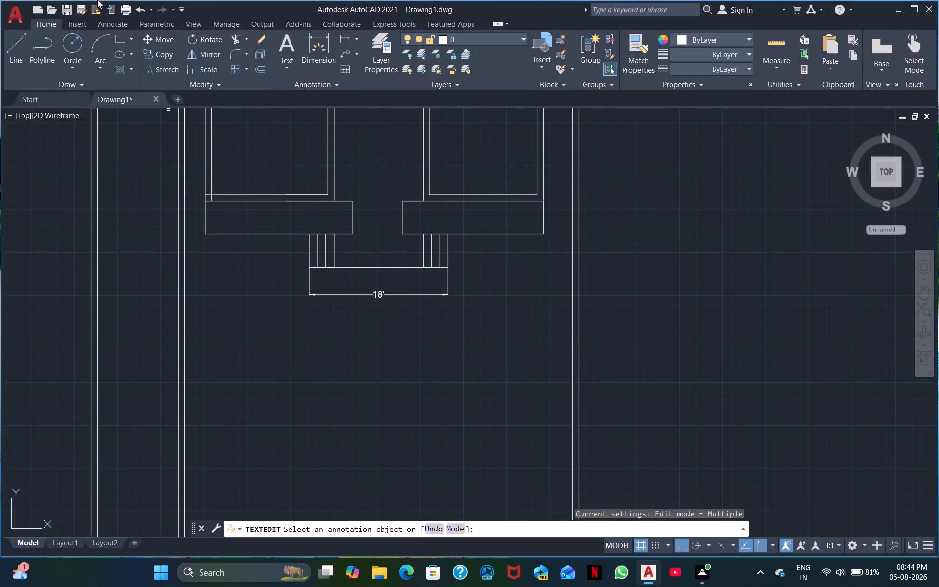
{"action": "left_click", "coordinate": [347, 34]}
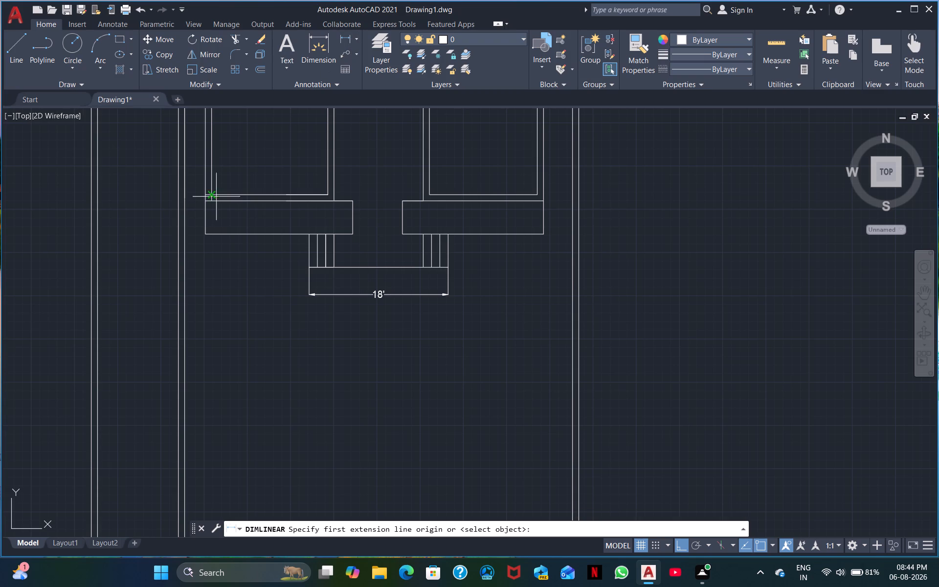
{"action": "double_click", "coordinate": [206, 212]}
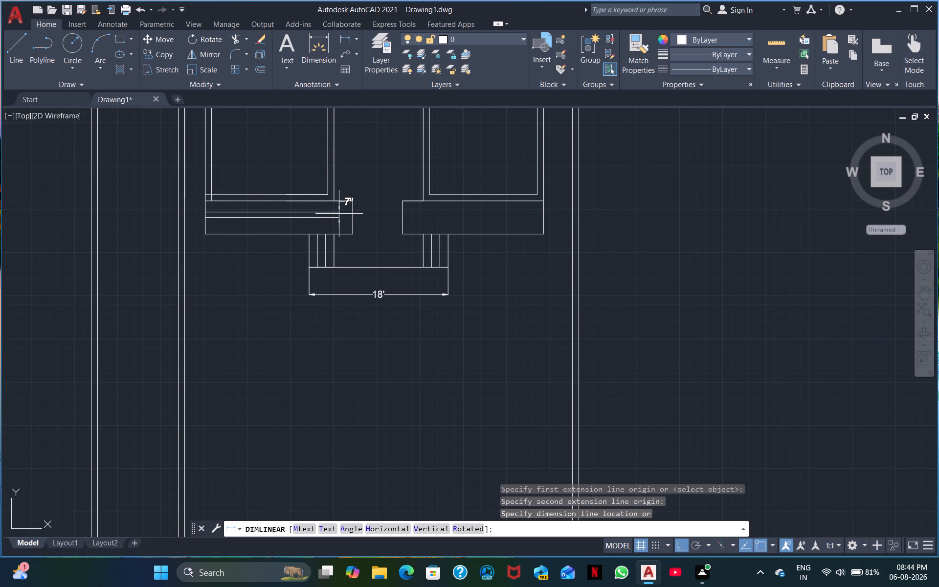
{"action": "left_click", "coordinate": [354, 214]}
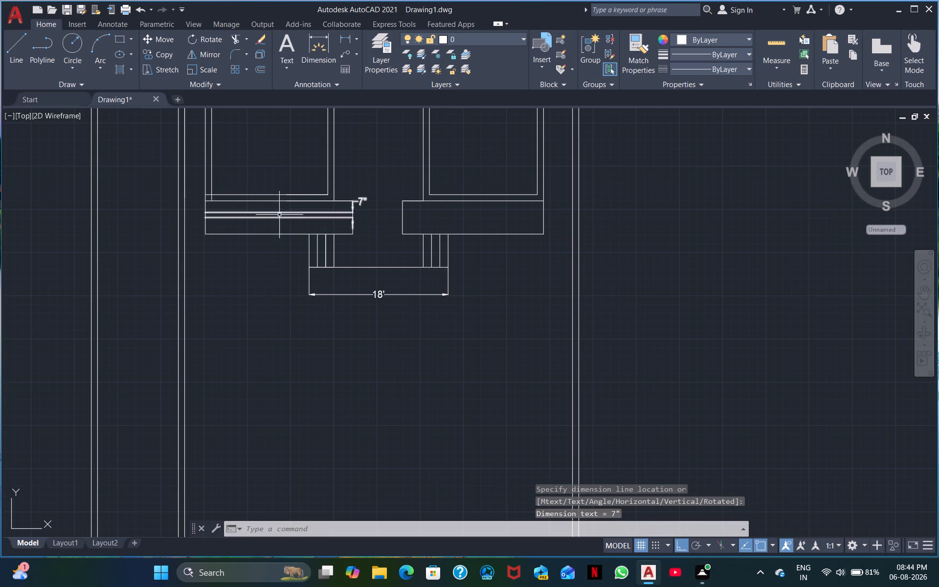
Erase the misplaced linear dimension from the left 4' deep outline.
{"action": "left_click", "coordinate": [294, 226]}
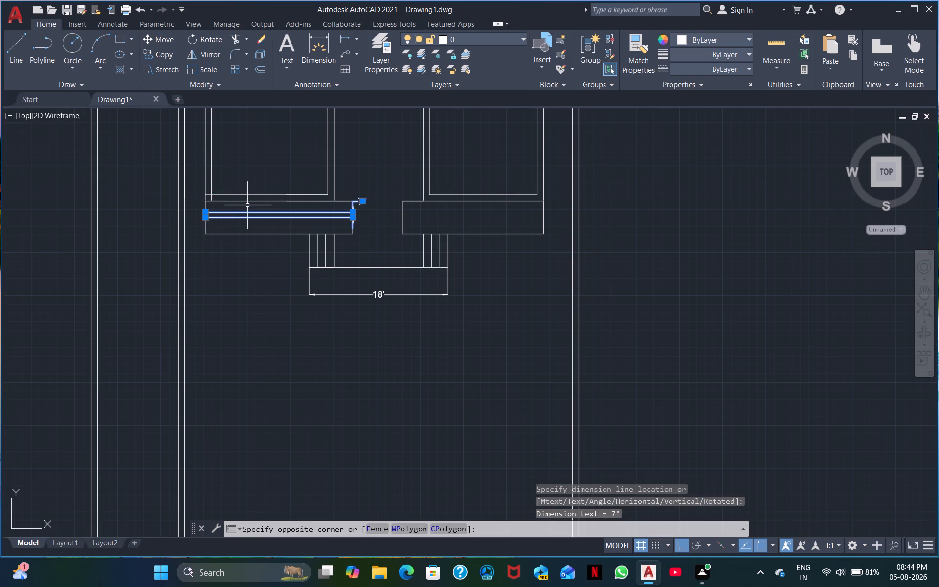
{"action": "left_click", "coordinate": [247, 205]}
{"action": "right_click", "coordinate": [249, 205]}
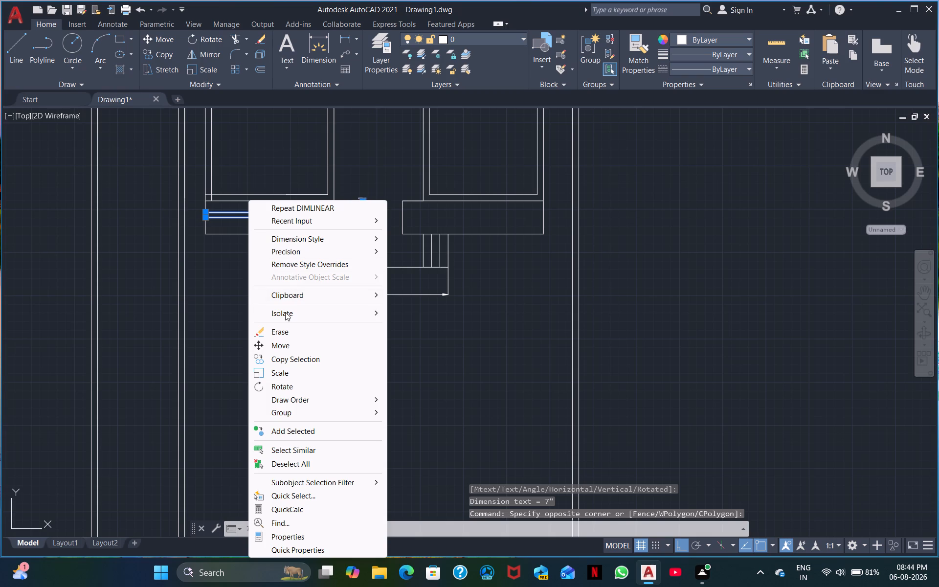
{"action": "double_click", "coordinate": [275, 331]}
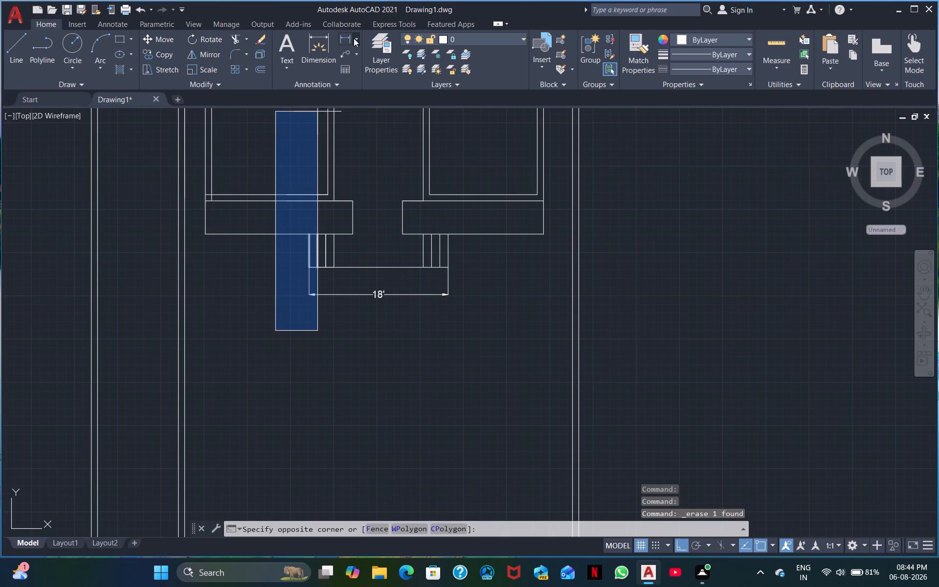
Add a horizontal linear dimension inside the left 4' deep outline, spanning the midpoints of its two side edges.
{"action": "left_click", "coordinate": [354, 38]}
{"action": "left_click", "coordinate": [350, 31]}
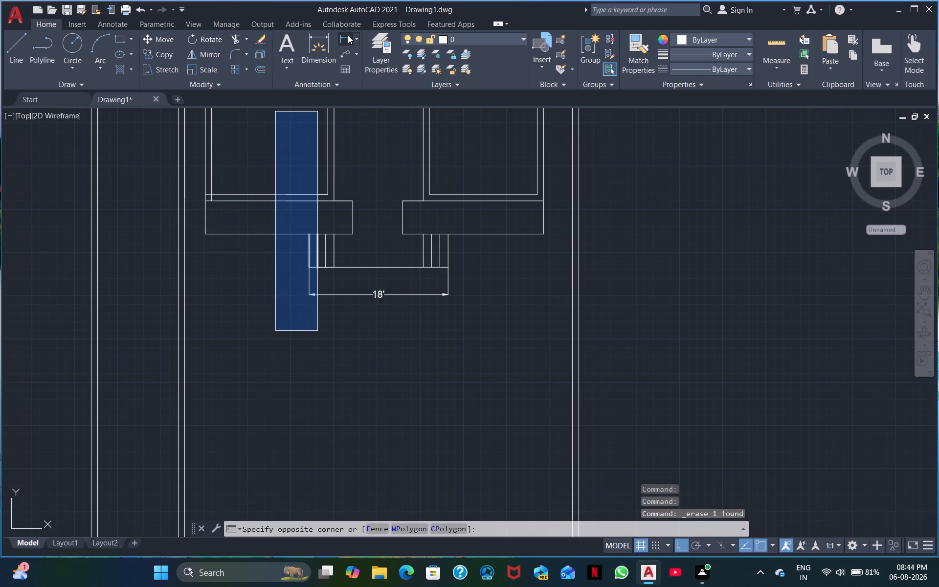
{"action": "left_click", "coordinate": [347, 36]}
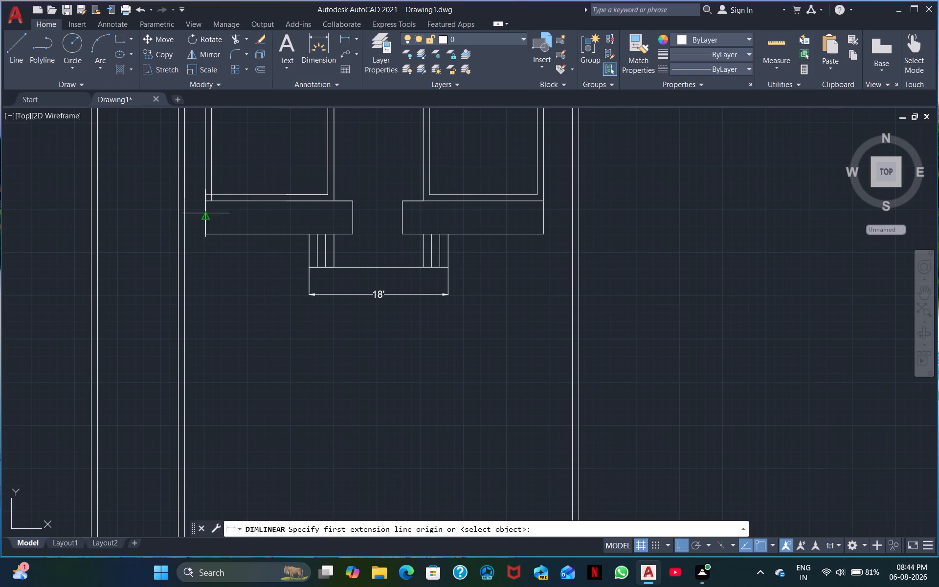
{"action": "left_click", "coordinate": [205, 213]}
{"action": "left_click", "coordinate": [351, 219]}
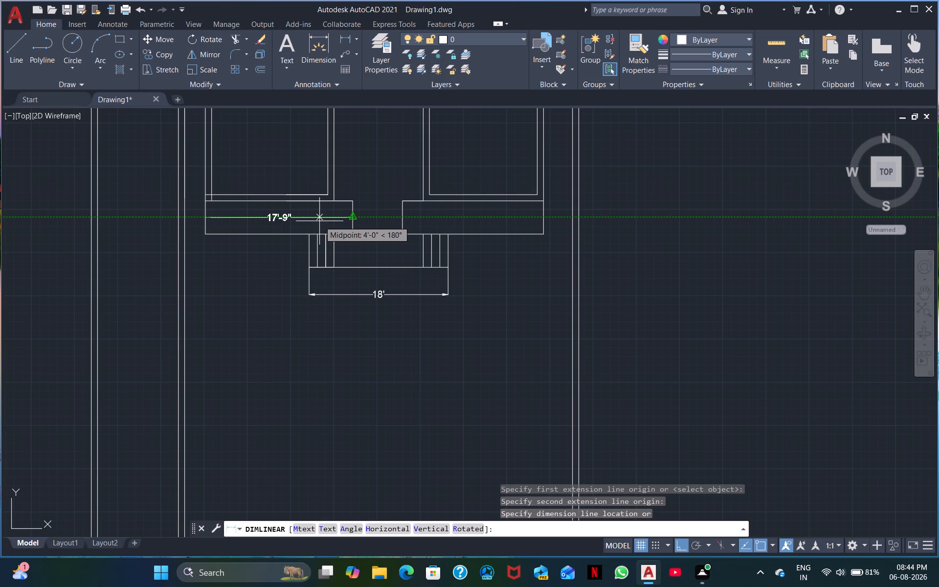
{"action": "left_click", "coordinate": [319, 221]}
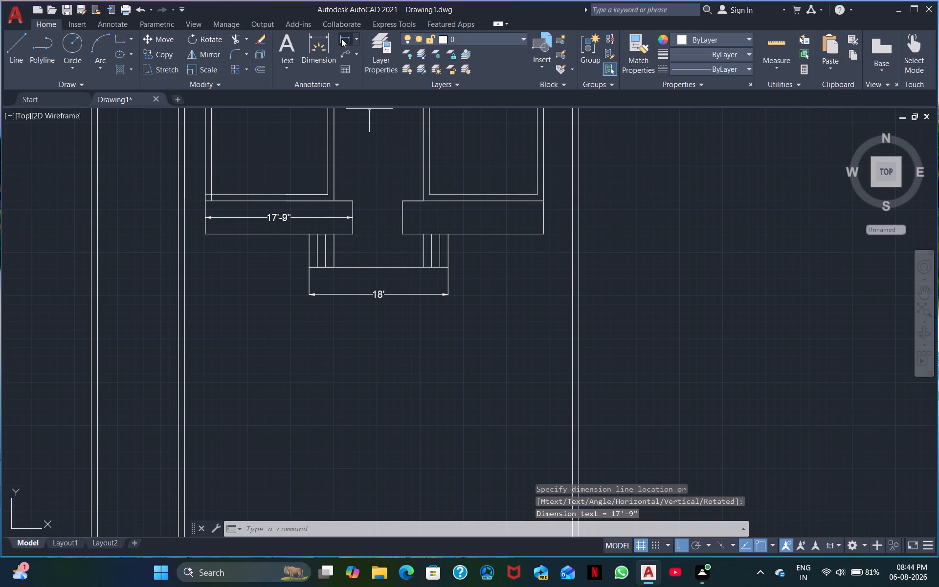
Add a horizontal linear dimension inside the right 4' deep outline, spanning between its two side edges.
{"action": "left_click", "coordinate": [345, 39]}
{"action": "left_click", "coordinate": [402, 219]}
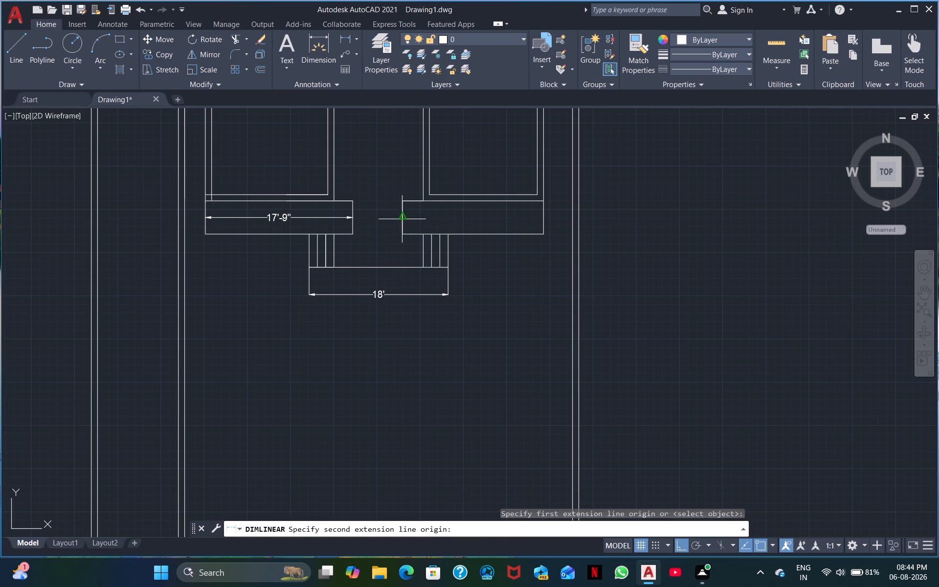
{"action": "left_click", "coordinate": [541, 215]}
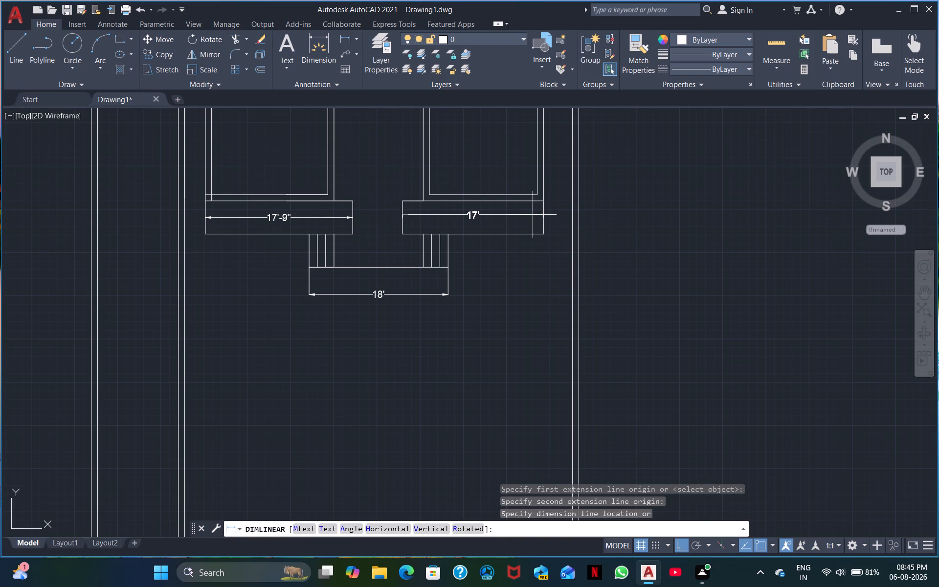
{"action": "left_click", "coordinate": [477, 215]}
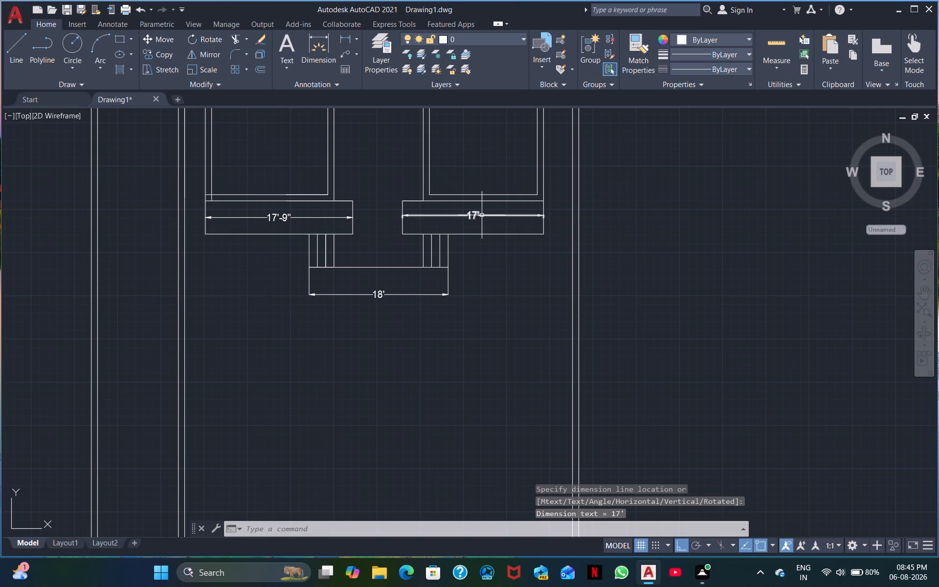
Replace the text of the right 4' deep outline's width dimension with 17'-9".
{"action": "double_click", "coordinate": [476, 216]}
{"action": "left_click", "coordinate": [476, 207]}
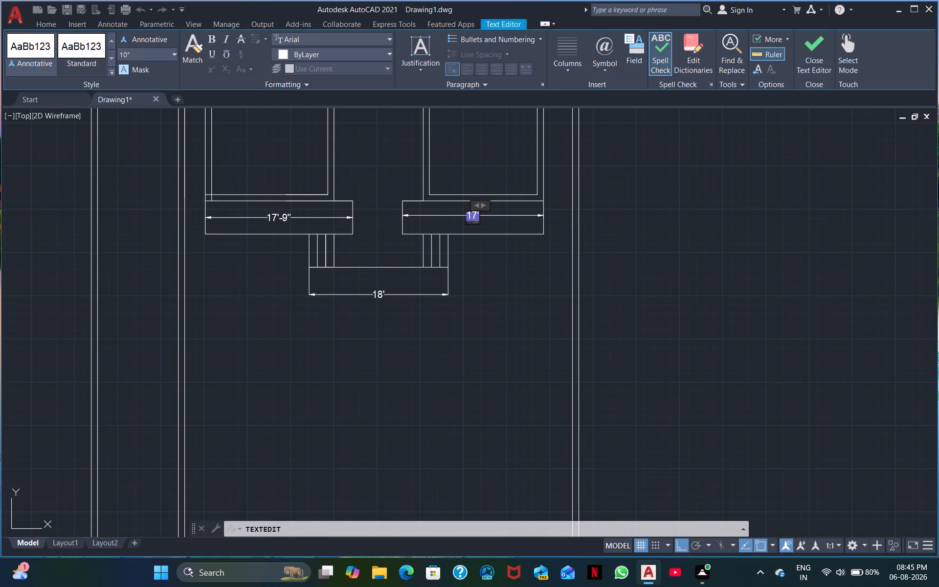
{"action": "left_click", "coordinate": [473, 218]}
{"action": "left_click", "coordinate": [476, 214]}
{"action": "key", "text": "7"}
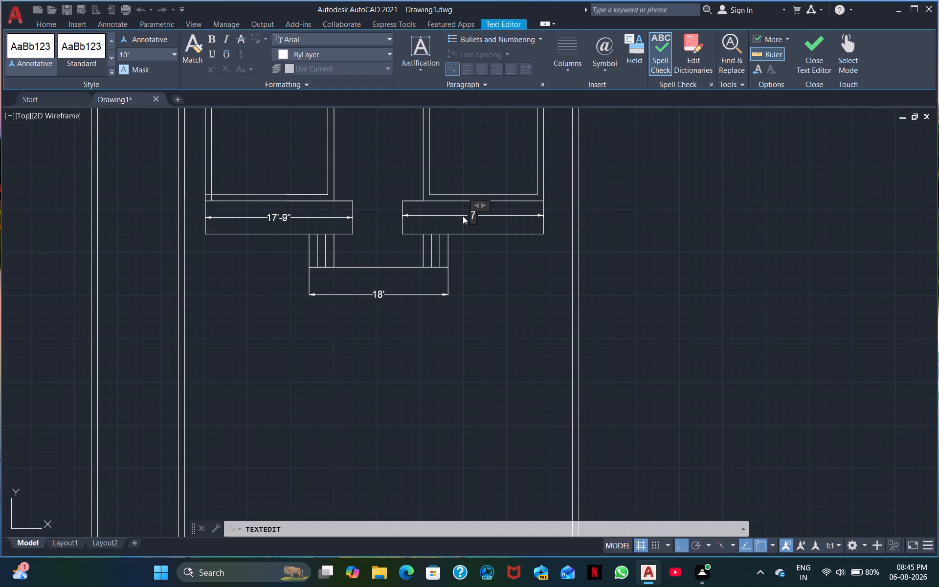
{"action": "key", "text": "7"}
{"action": "key", "text": "BackSpace"}
{"action": "key", "text": "BackSpace"}
{"action": "key", "text": "1"}
{"action": "type", "text": "7'"}
{"action": "key", "text": "9"}
{"action": "key", "text": "shift+quotedbl"}
{"action": "key", "text": "BackSpace"}
{"action": "key", "text": "BackSpace"}
{"action": "type", "text": "-9"}
{"action": "key", "text": "shift+quotedbl"}
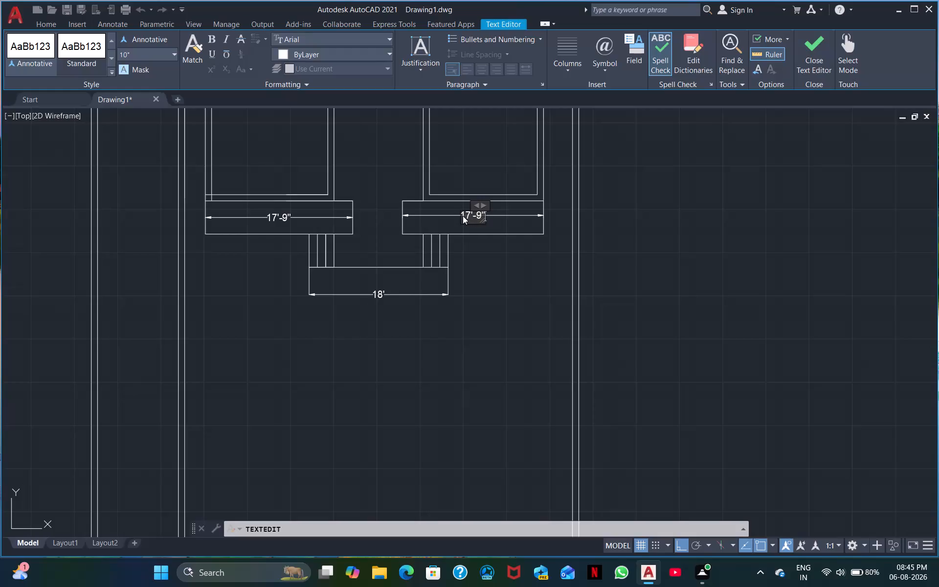
{"action": "key", "text": "Return"}
{"action": "left_click", "coordinate": [447, 328]}
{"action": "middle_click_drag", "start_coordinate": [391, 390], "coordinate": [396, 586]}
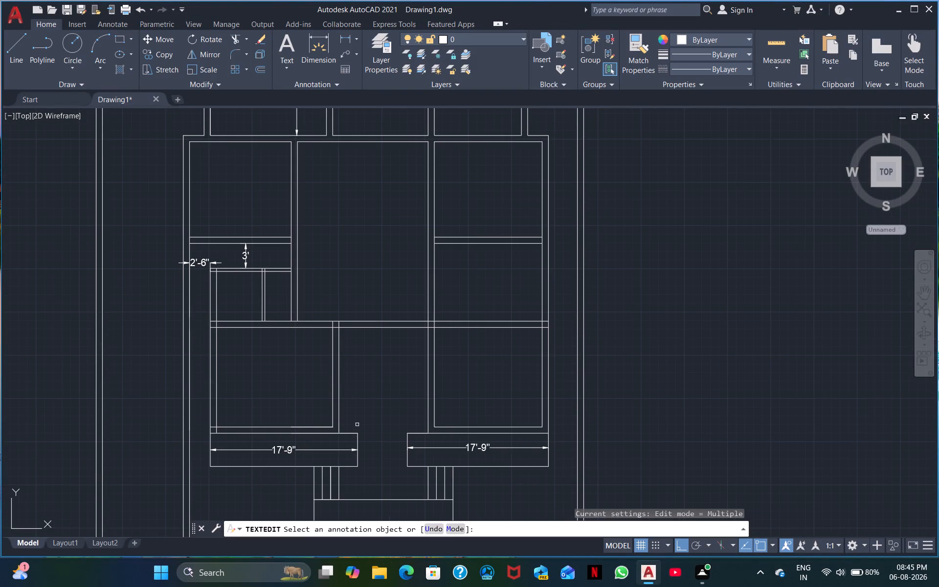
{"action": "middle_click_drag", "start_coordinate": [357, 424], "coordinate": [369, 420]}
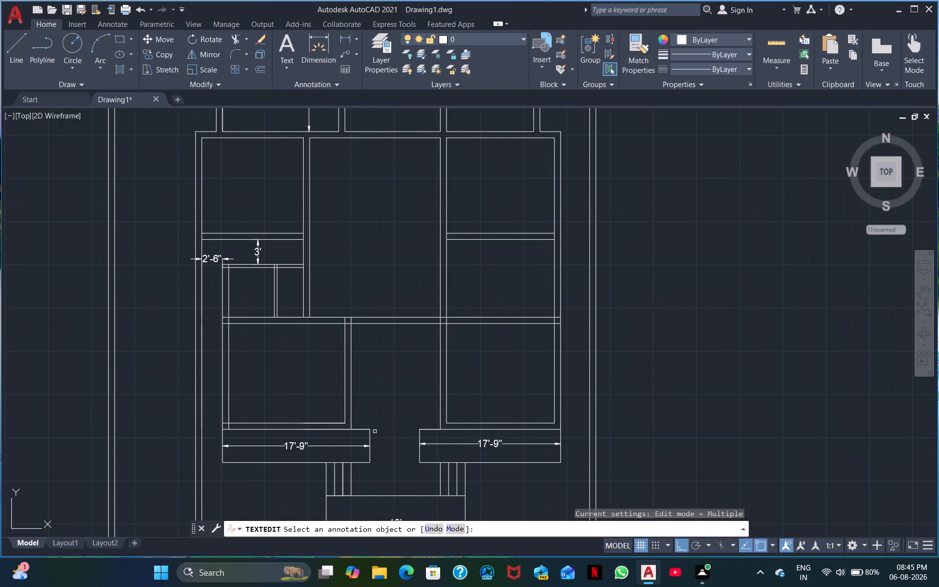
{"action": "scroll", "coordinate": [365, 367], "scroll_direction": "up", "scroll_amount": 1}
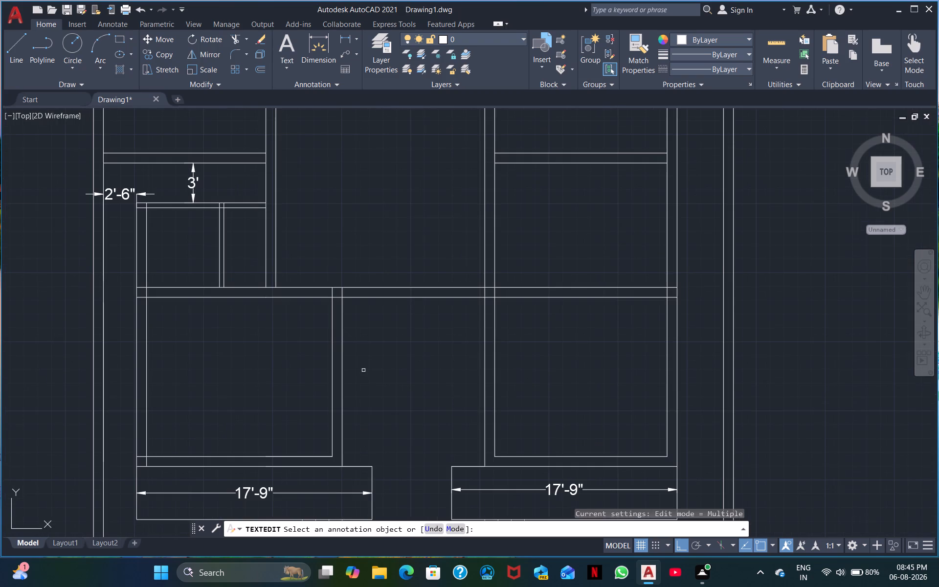
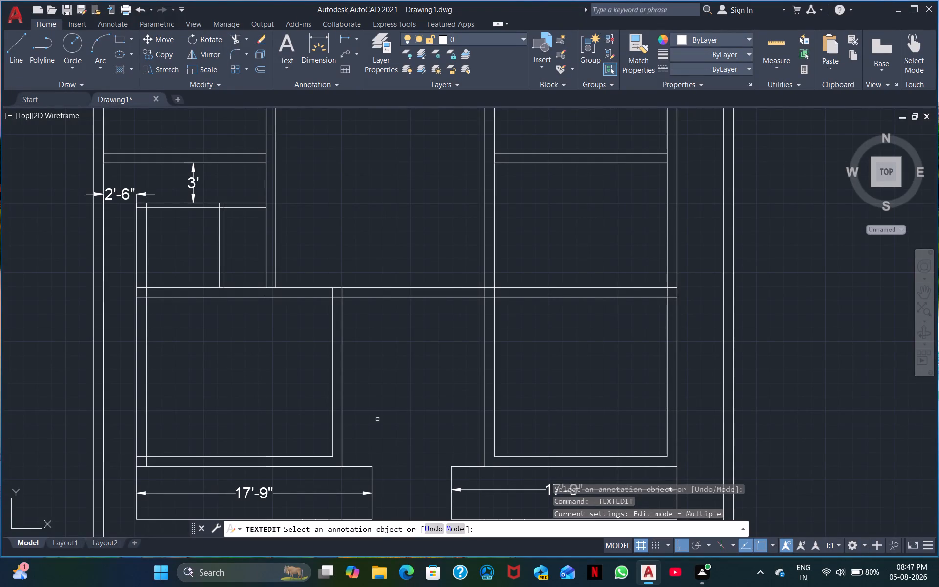
Examine the floor plan, from the lower extension up to the row of rooms containing the 14' by 12' room.
{"action": "scroll", "coordinate": [386, 391], "scroll_direction": "down", "scroll_amount": 1}
{"action": "middle_click_drag", "start_coordinate": [386, 393], "coordinate": [516, 395]}
{"action": "scroll", "coordinate": [505, 370], "scroll_direction": "down", "scroll_amount": 1}
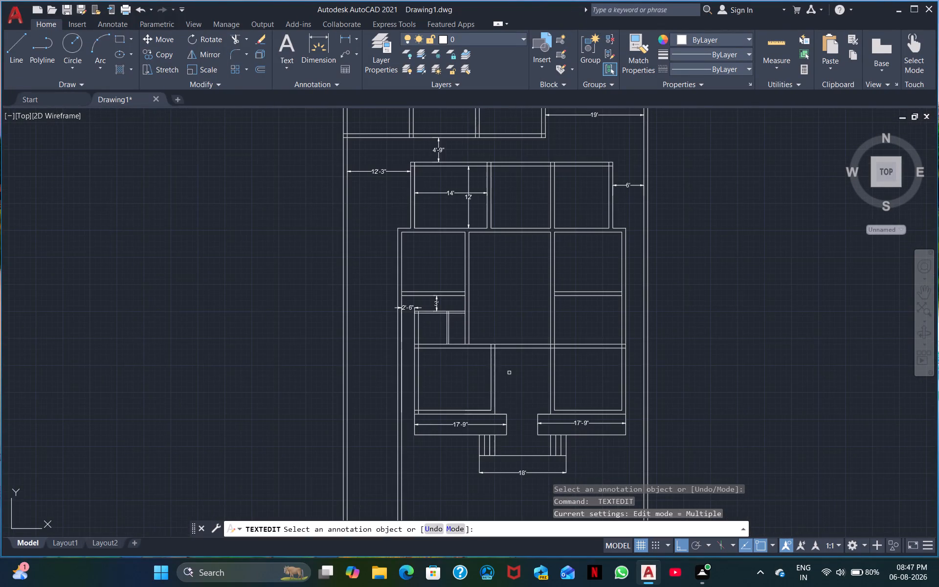
{"action": "middle_click_drag", "start_coordinate": [520, 398], "coordinate": [474, 330]}
{"action": "scroll", "coordinate": [481, 349], "scroll_direction": "down", "scroll_amount": 1}
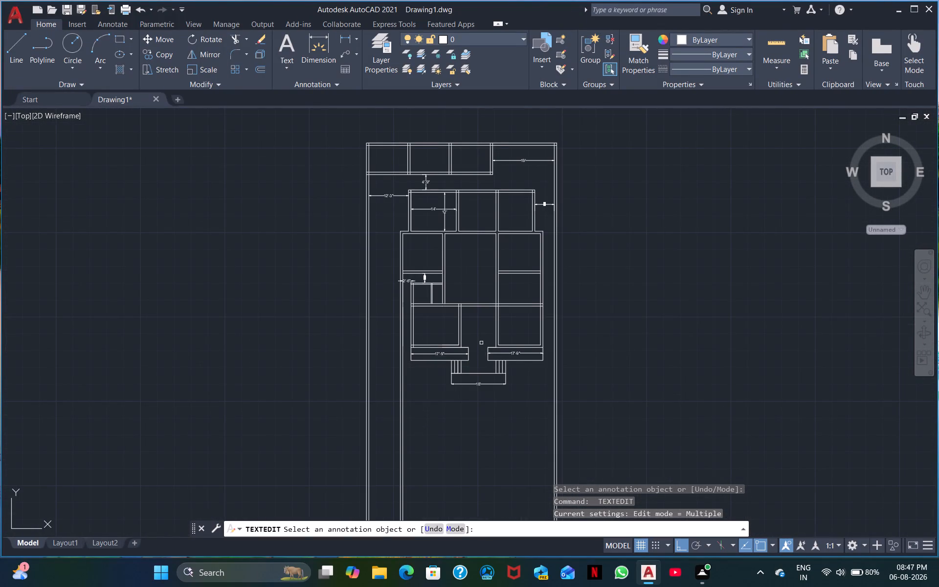
{"action": "middle_click_drag", "start_coordinate": [481, 343], "coordinate": [468, 392]}
{"action": "scroll", "coordinate": [453, 324], "scroll_direction": "up", "scroll_amount": 1}
{"action": "scroll", "coordinate": [453, 324], "scroll_direction": "down", "scroll_amount": 3}
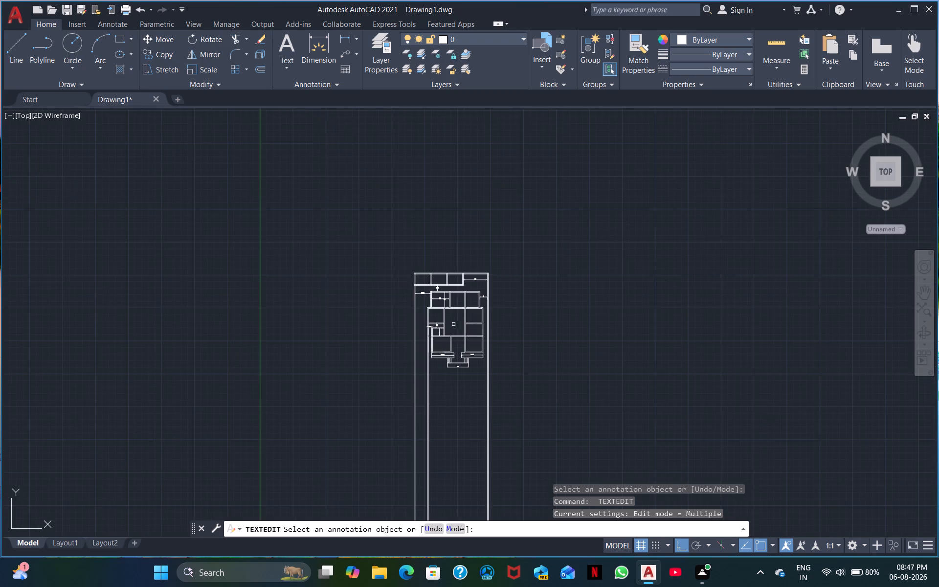
{"action": "scroll", "coordinate": [464, 342], "scroll_direction": "up", "scroll_amount": 3}
{"action": "middle_click_drag", "start_coordinate": [466, 351], "coordinate": [484, 497]}
{"action": "scroll", "coordinate": [462, 316], "scroll_direction": "down", "scroll_amount": 1}
{"action": "scroll", "coordinate": [462, 316], "scroll_direction": "up", "scroll_amount": 3}
{"action": "middle_click_drag", "start_coordinate": [462, 319], "coordinate": [571, 442]}
{"action": "middle_click_drag", "start_coordinate": [535, 338], "coordinate": [547, 366]}
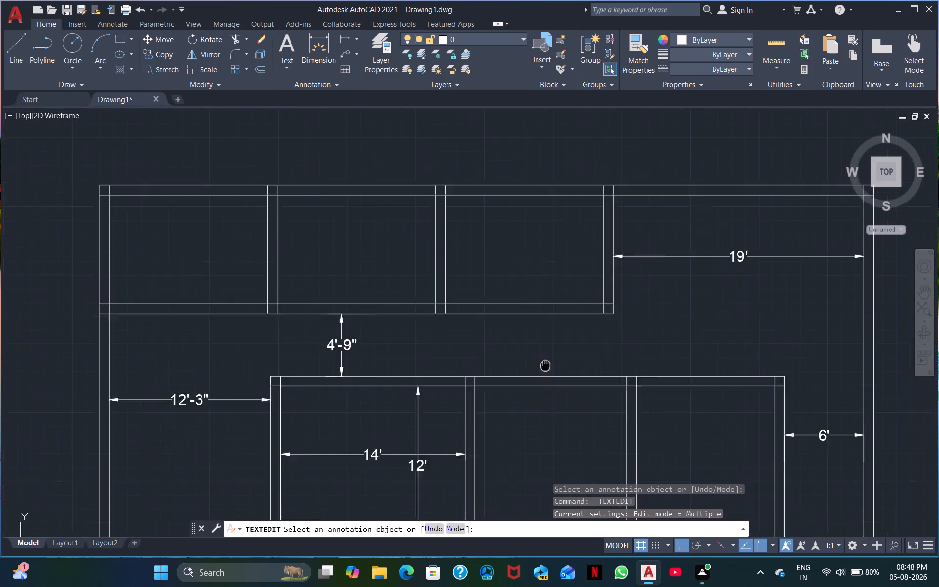
{"action": "middle_click_drag", "start_coordinate": [547, 366], "coordinate": [614, 372]}
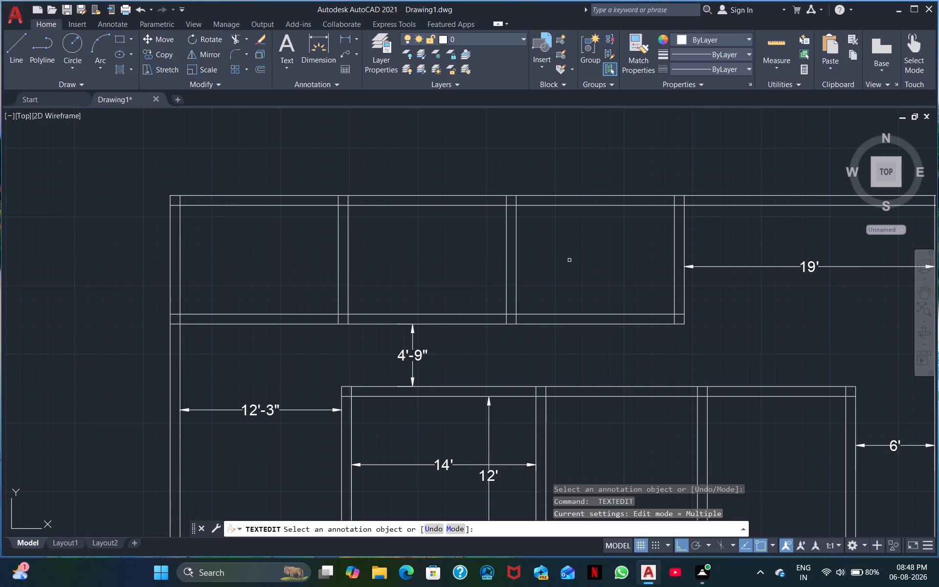
{"action": "middle_click_drag", "start_coordinate": [569, 260], "coordinate": [508, 219]}
{"action": "scroll", "coordinate": [508, 219], "scroll_direction": "down", "scroll_amount": 1}
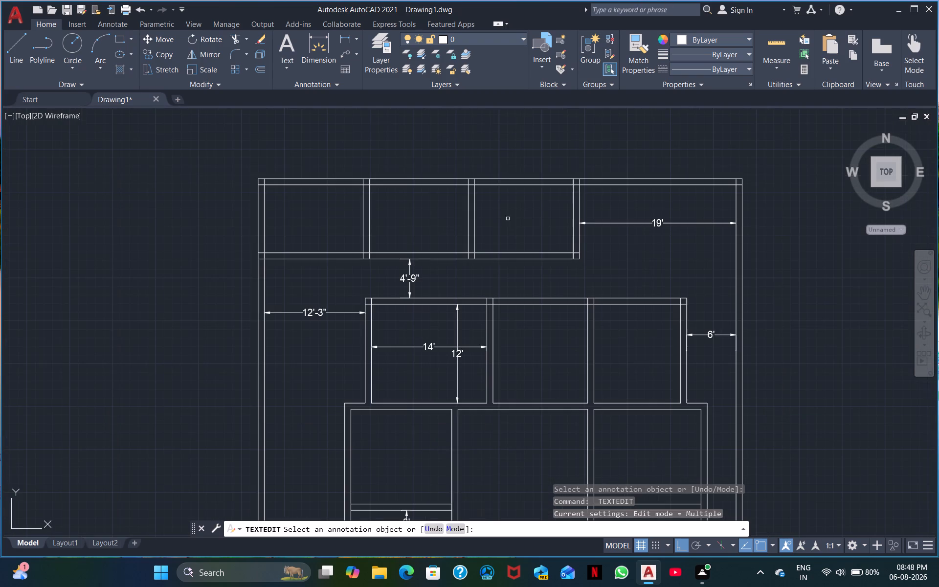
{"action": "middle_click_drag", "start_coordinate": [608, 292], "coordinate": [577, 212]}
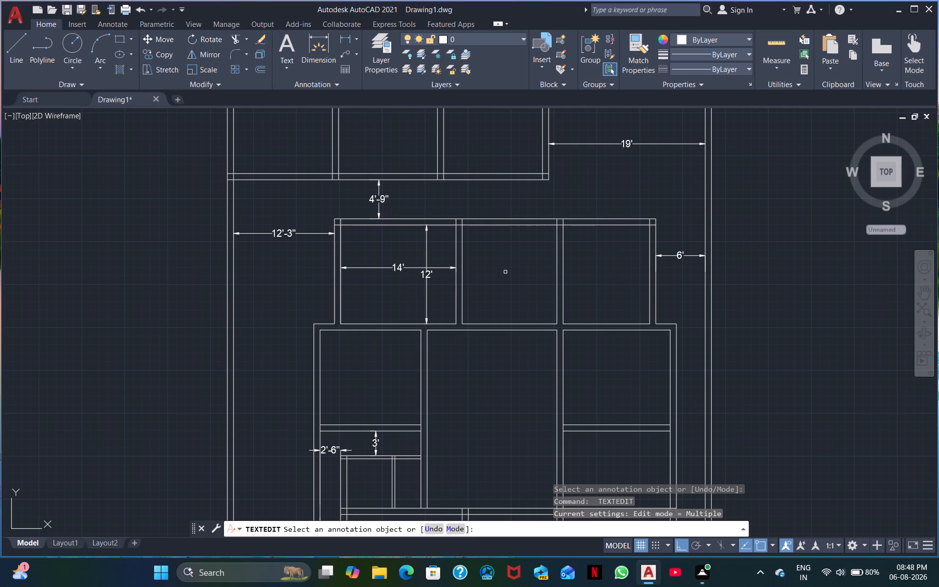
{"action": "scroll", "coordinate": [508, 273], "scroll_direction": "up", "scroll_amount": 3}
{"action": "middle_click_drag", "start_coordinate": [537, 284], "coordinate": [556, 399]}
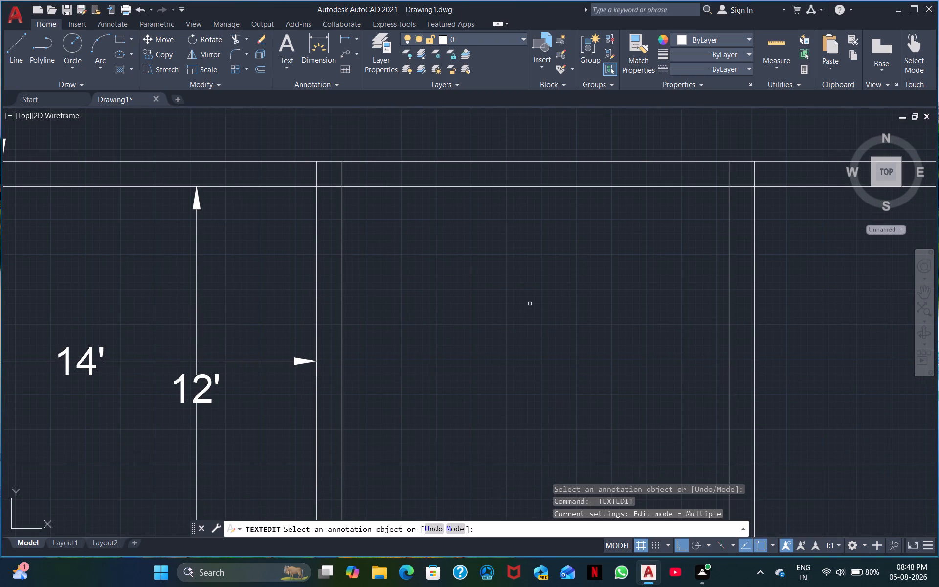
{"action": "scroll", "coordinate": [527, 307], "scroll_direction": "down", "scroll_amount": 1}
{"action": "middle_click_drag", "start_coordinate": [527, 308], "coordinate": [510, 333]}
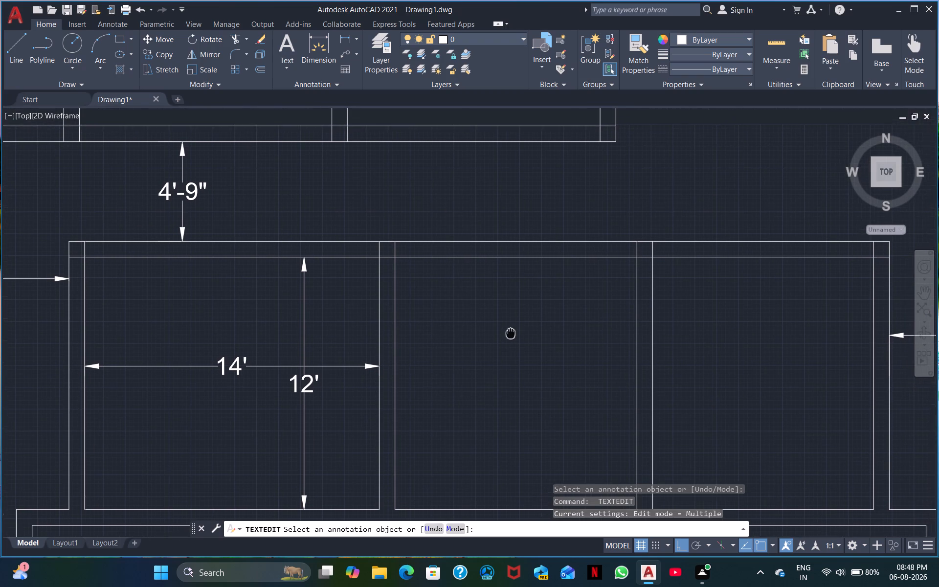
{"action": "middle_click_drag", "start_coordinate": [510, 333], "coordinate": [509, 334]}
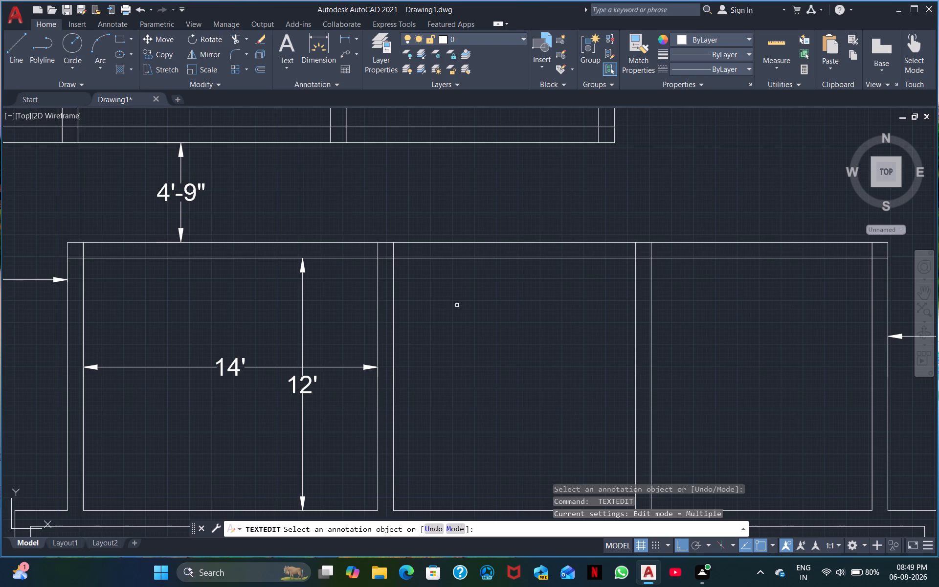
{"action": "middle_click_drag", "start_coordinate": [496, 293], "coordinate": [473, 263]}
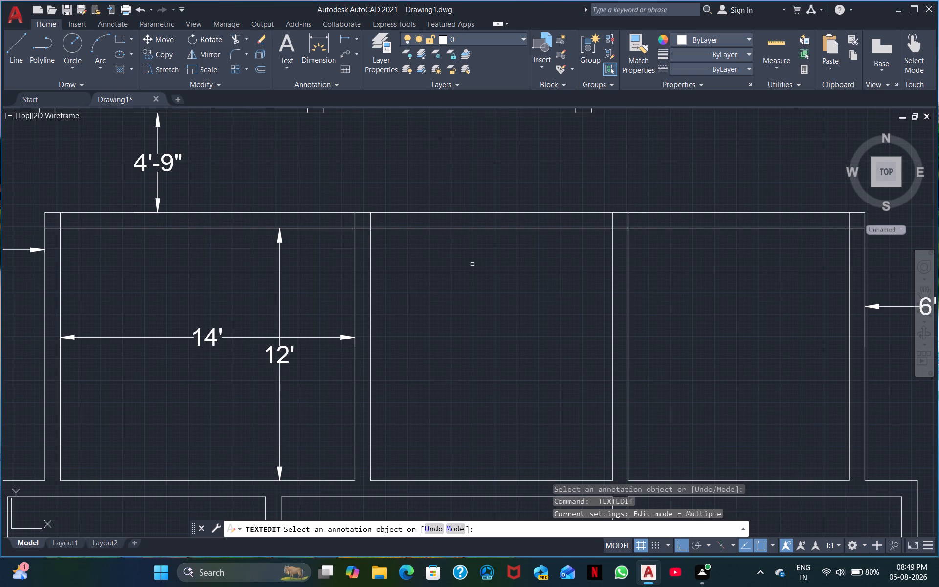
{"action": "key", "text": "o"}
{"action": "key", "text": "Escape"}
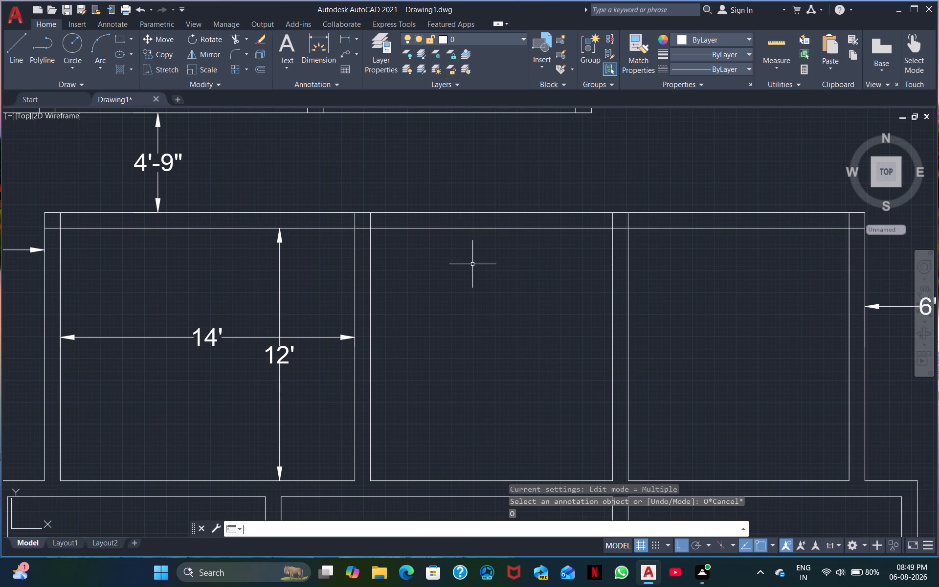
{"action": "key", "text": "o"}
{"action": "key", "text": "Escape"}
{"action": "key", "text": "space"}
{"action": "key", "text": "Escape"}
Offset the left wall's inner line of the room beside the 14' by 12' room by 2' into that room.
{"action": "type", "text": "O"}
{"action": "key", "text": "space"}
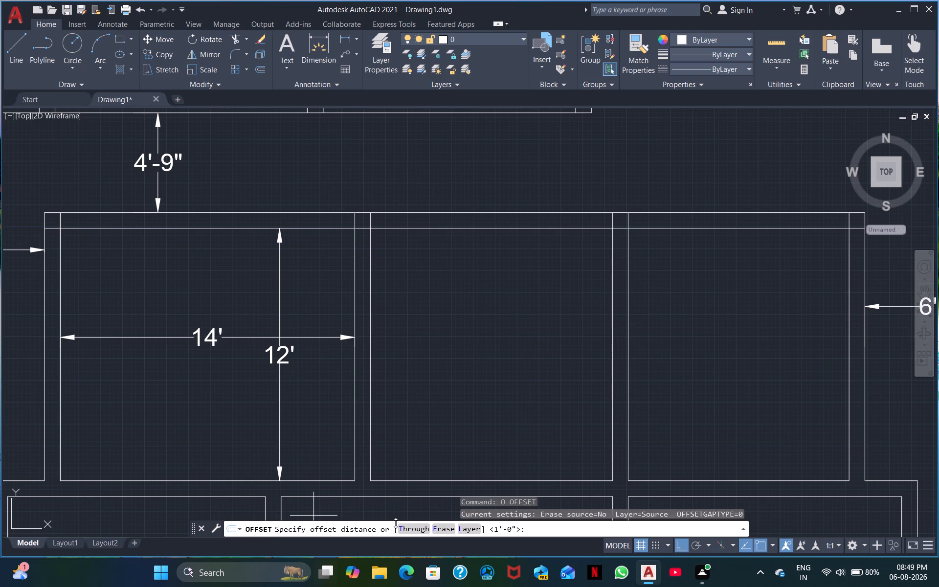
{"action": "key", "text": "2"}
{"action": "key", "text": "apostrophe"}
{"action": "key", "text": "space"}
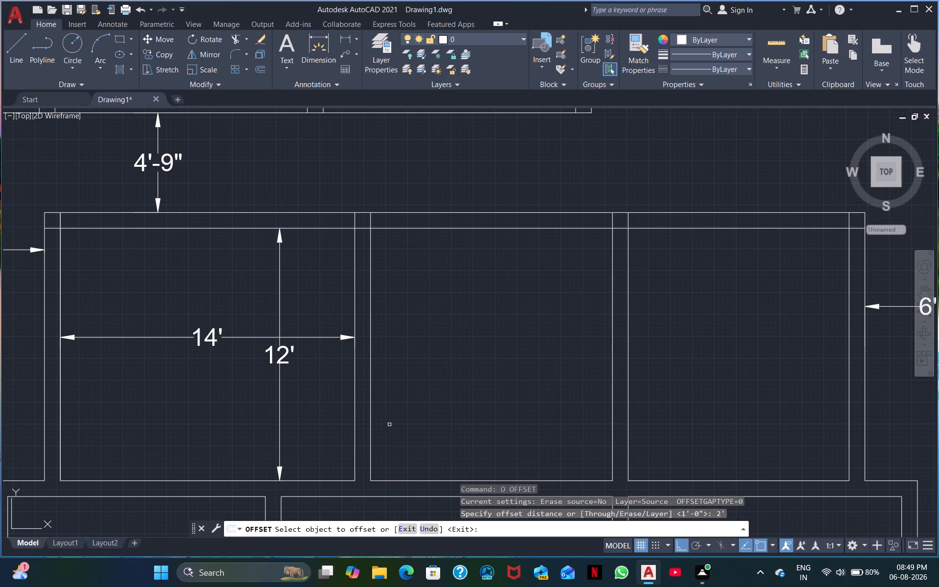
{"action": "left_click", "coordinate": [371, 417]}
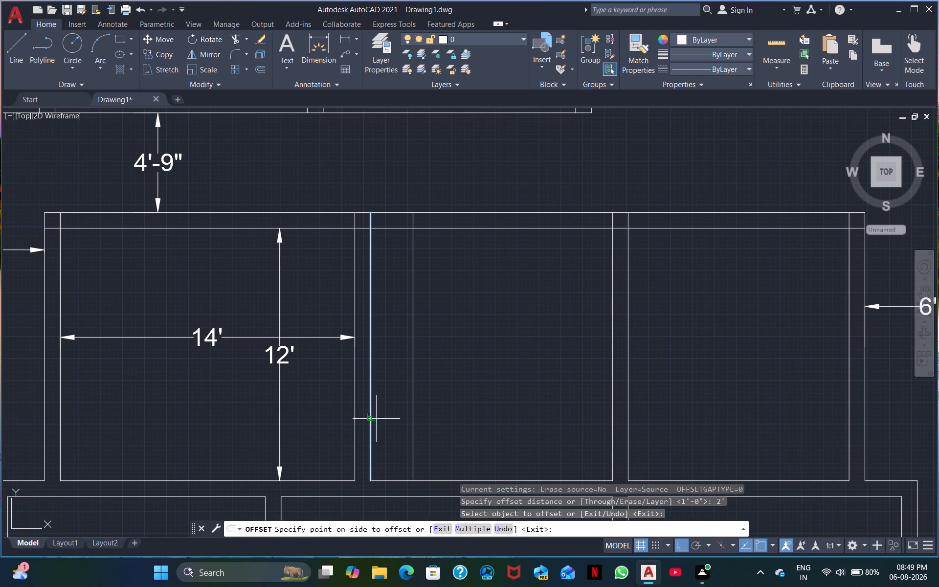
{"action": "left_click", "coordinate": [390, 417]}
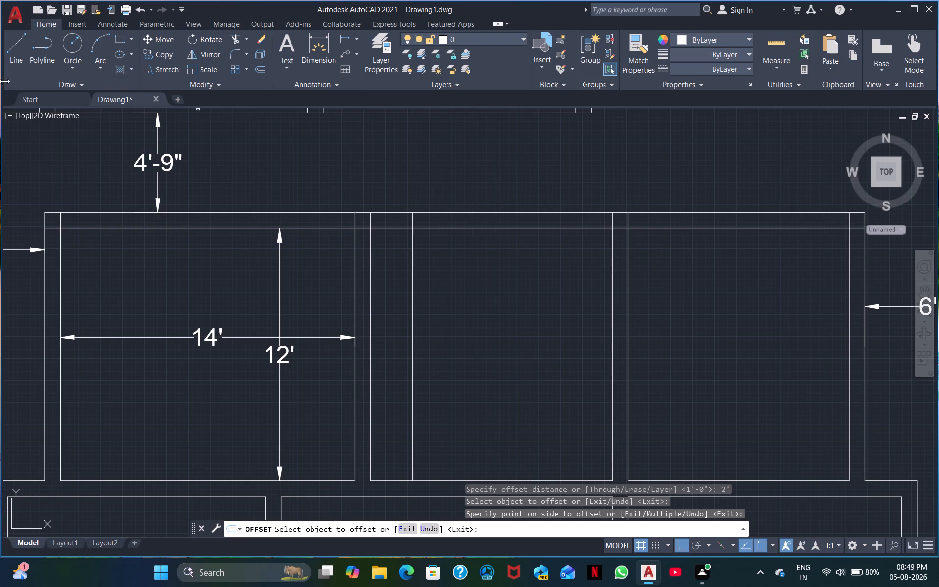
Draw a short horizontal line across the top of the 2' strip, along the top wall's inner line.
{"action": "left_click", "coordinate": [14, 63]}
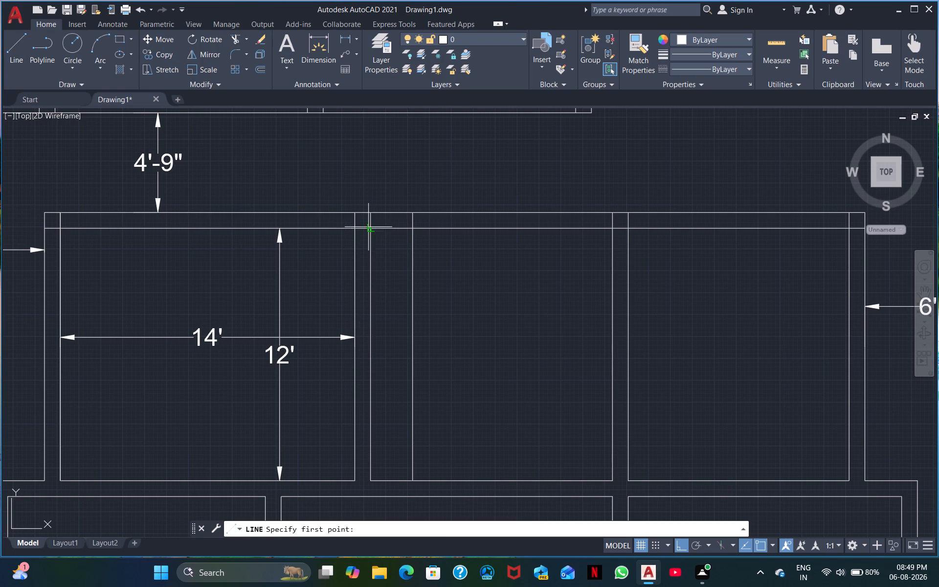
{"action": "left_click", "coordinate": [368, 227]}
{"action": "left_click", "coordinate": [413, 227]}
{"action": "key", "text": "Escape"}
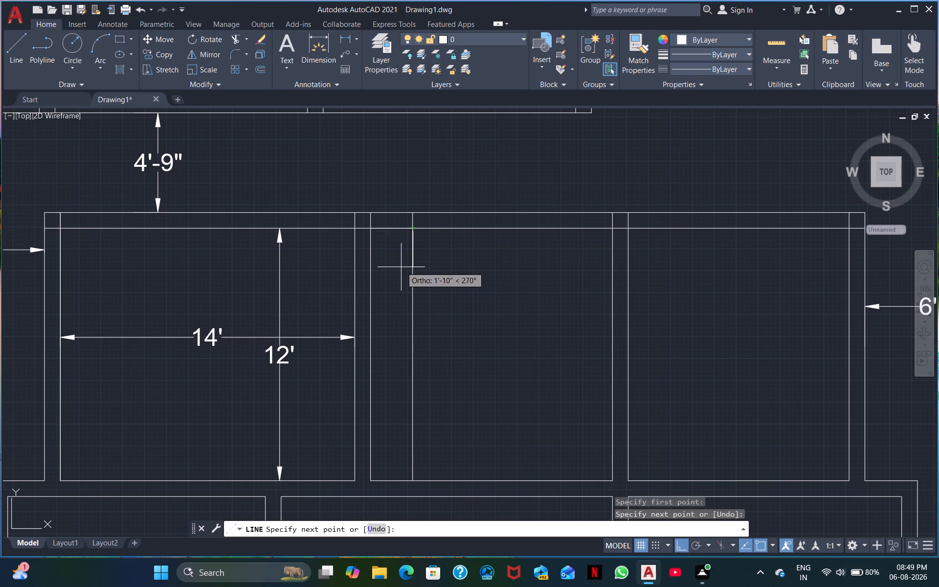
Offset the short line at the top of the strip 3'3" downward.
{"action": "type", "text": "O"}
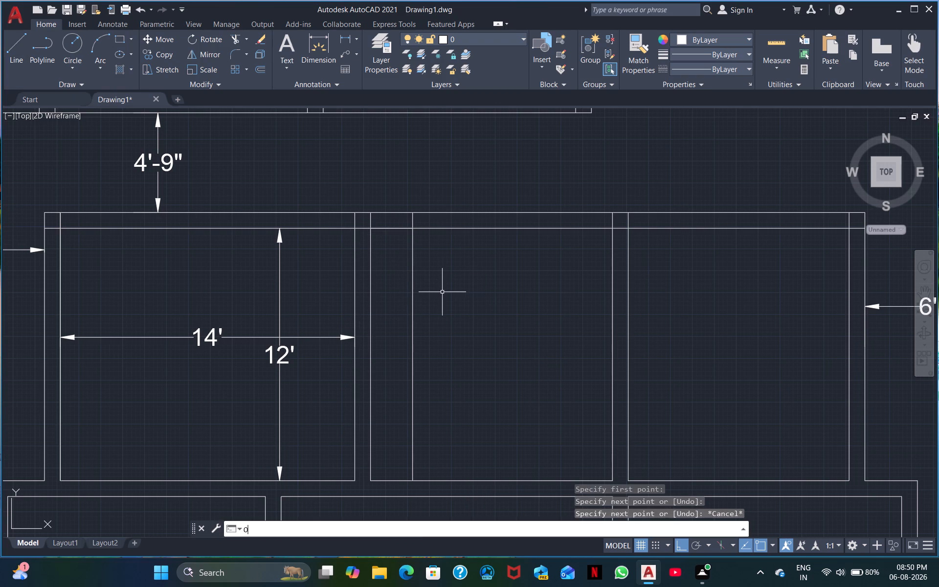
{"action": "key", "text": "space"}
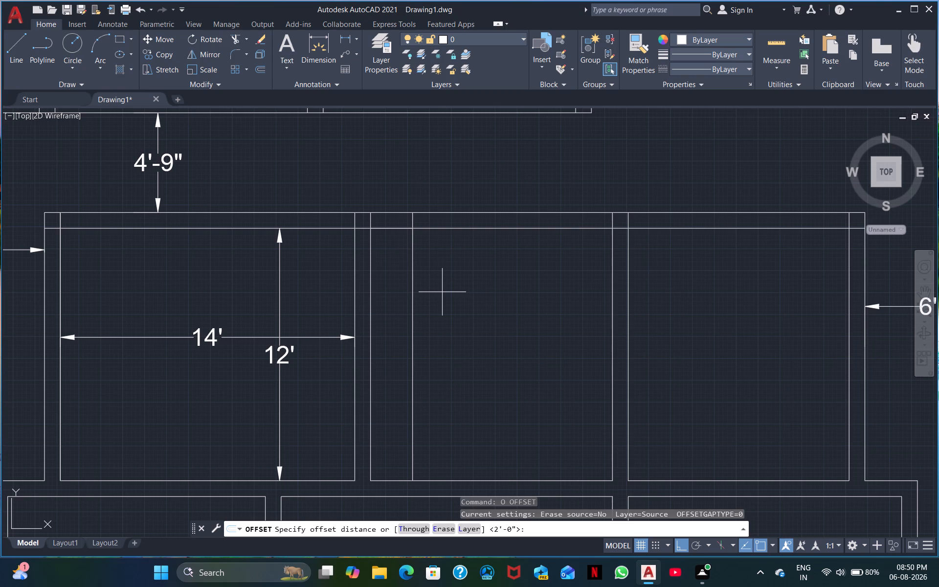
{"action": "type", "text": "3'3"}
{"action": "key", "text": "shift+quotedbl"}
{"action": "key", "text": "Return"}
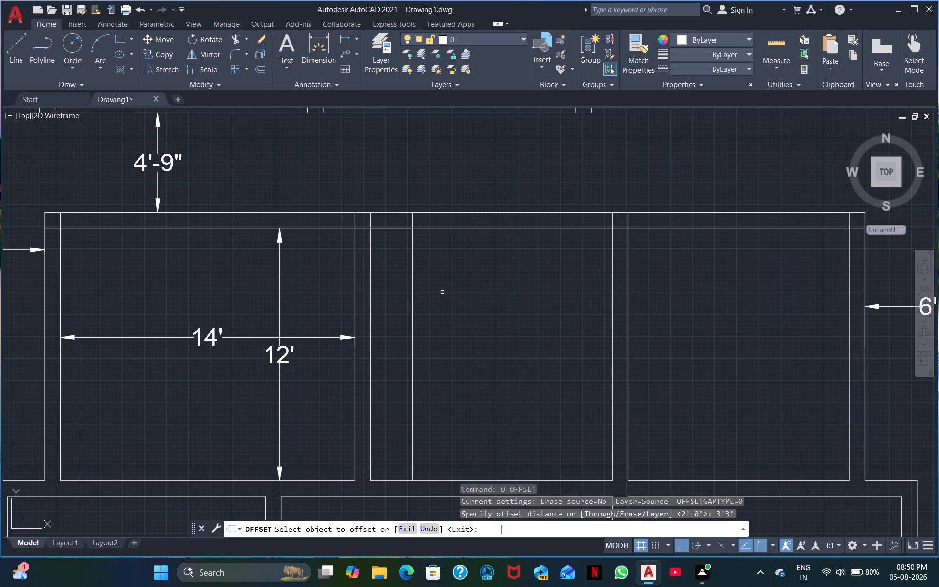
{"action": "left_click", "coordinate": [384, 228]}
{"action": "left_click", "coordinate": [389, 278]}
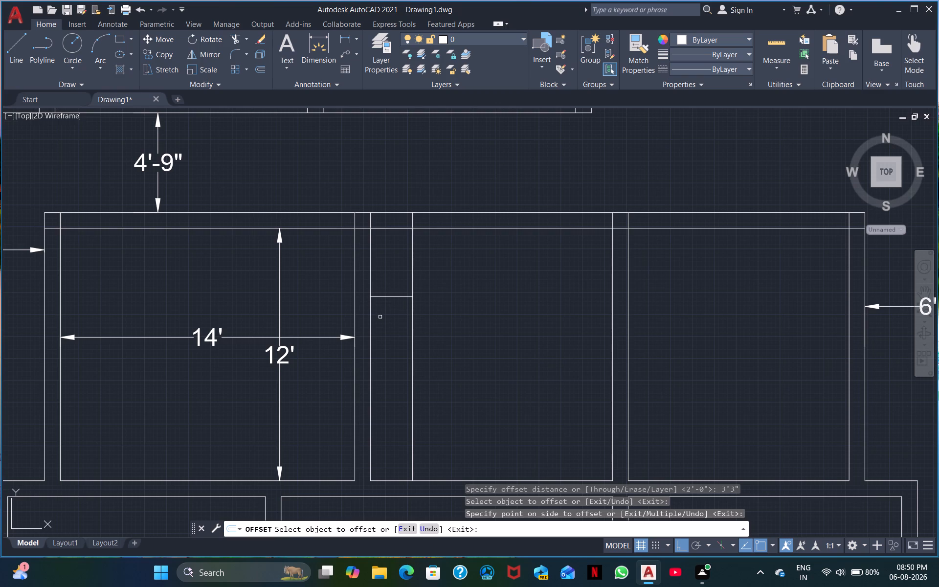
{"action": "scroll", "coordinate": [380, 317], "scroll_direction": "down", "scroll_amount": 1}
{"action": "middle_click_drag", "start_coordinate": [378, 341], "coordinate": [375, 360]}
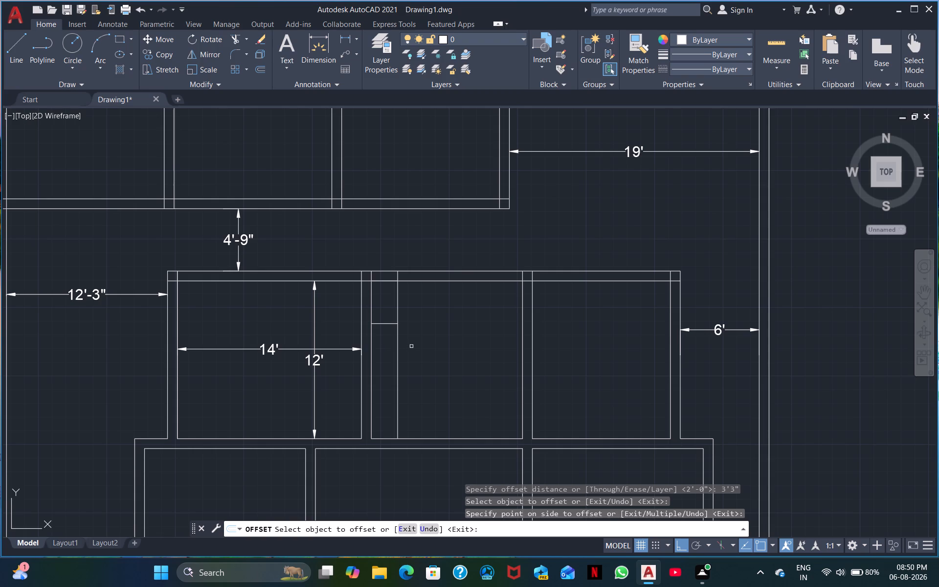
{"action": "key", "text": "space"}
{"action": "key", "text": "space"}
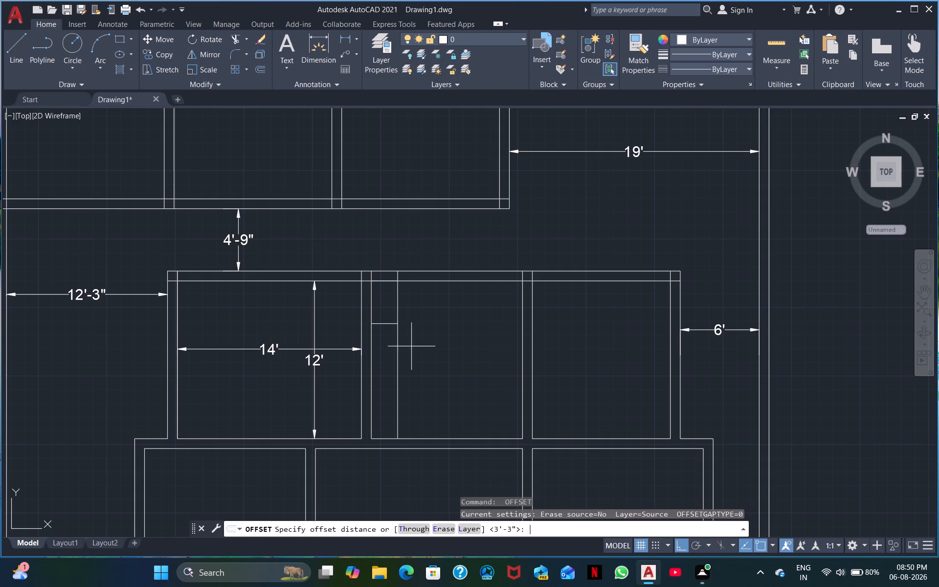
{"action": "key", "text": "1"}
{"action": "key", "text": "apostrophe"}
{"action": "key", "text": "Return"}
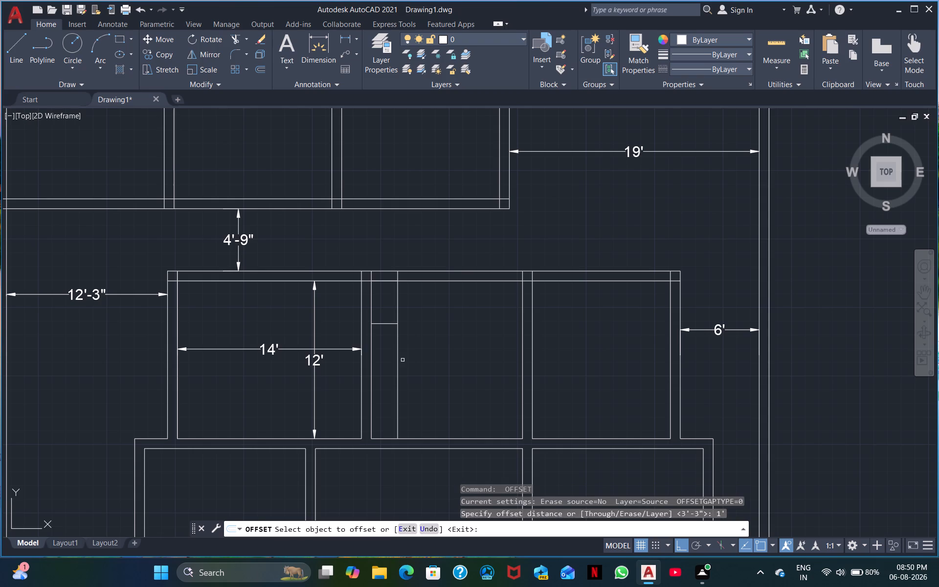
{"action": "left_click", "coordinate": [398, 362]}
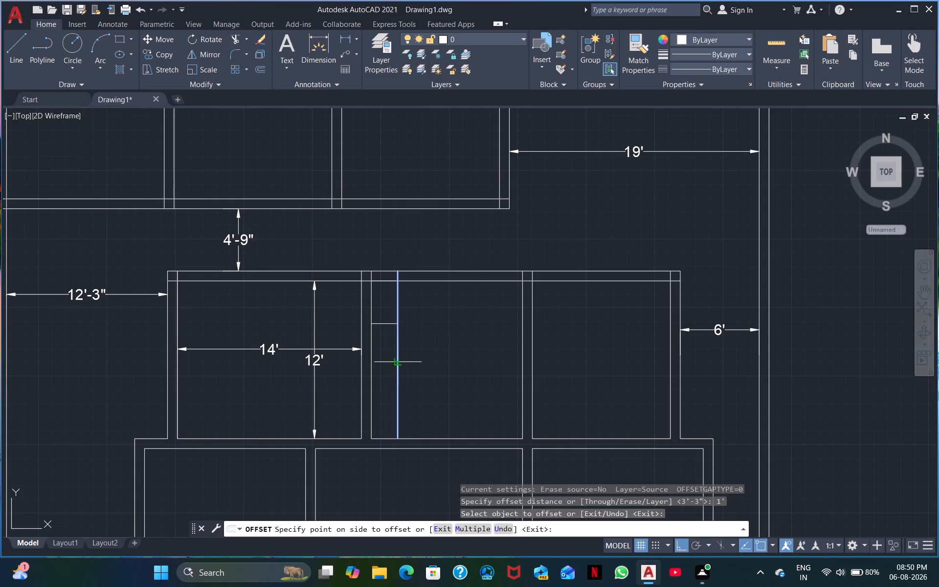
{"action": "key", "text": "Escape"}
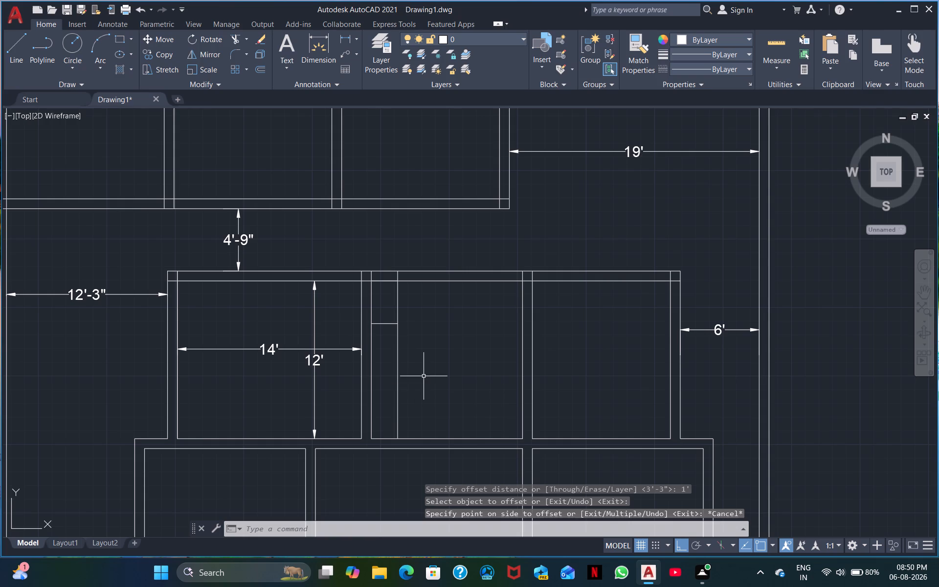
Offset the short horizontal line inside the 2' strip 2" downward.
{"action": "type", "text": "O"}
{"action": "key", "text": "space"}
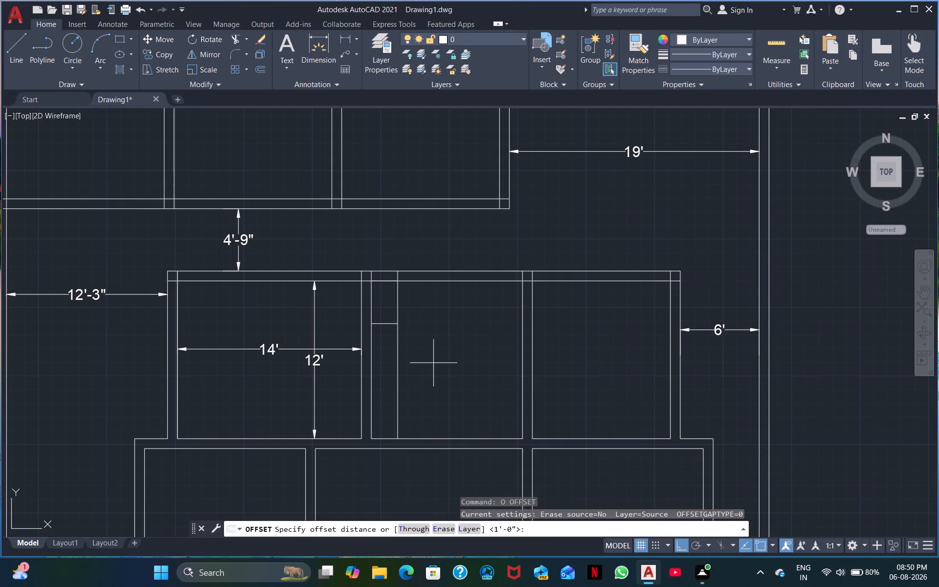
{"action": "key", "text": "2"}
{"action": "key", "text": "shift+quotedbl"}
{"action": "key", "text": "Return"}
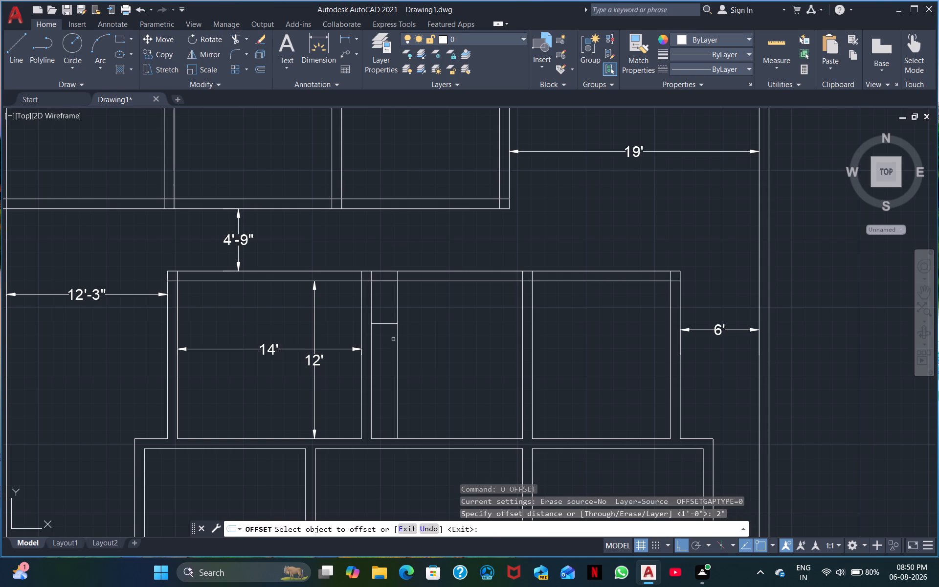
{"action": "double_click", "coordinate": [386, 324]}
{"action": "left_click", "coordinate": [387, 330]}
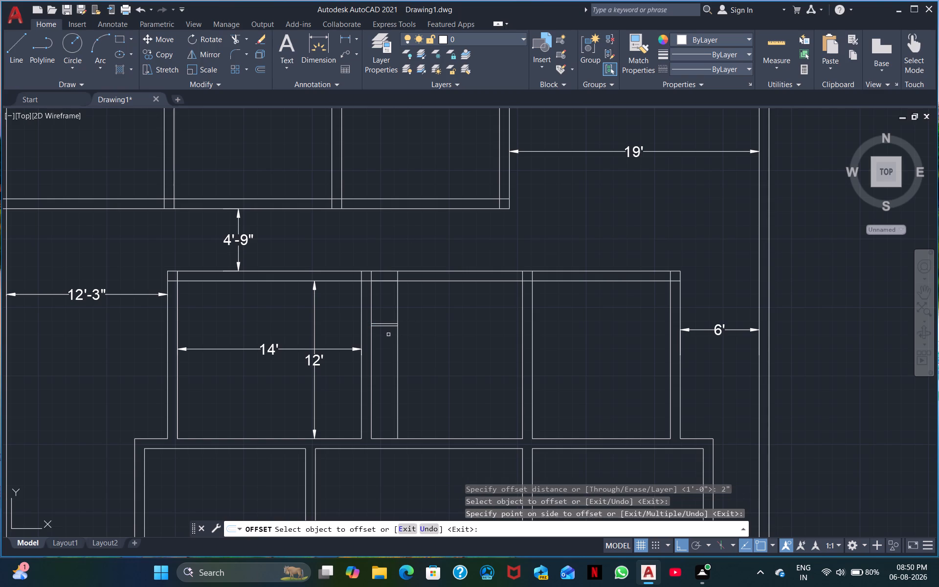
{"action": "key", "text": "Escape"}
{"action": "key", "text": "Escape"}
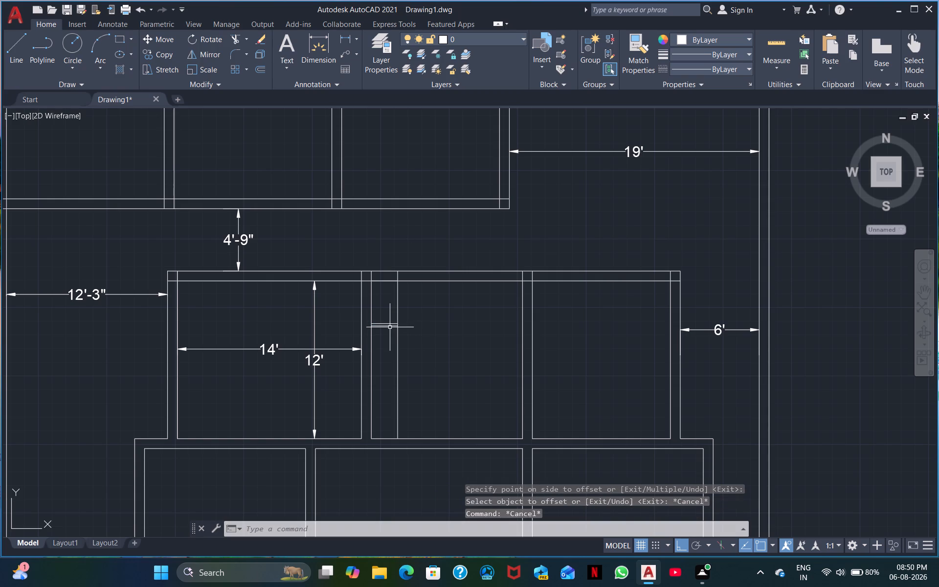
Erase the lower line of the closely spaced horizontal pair inside the 2' strip.
{"action": "double_click", "coordinate": [388, 325]}
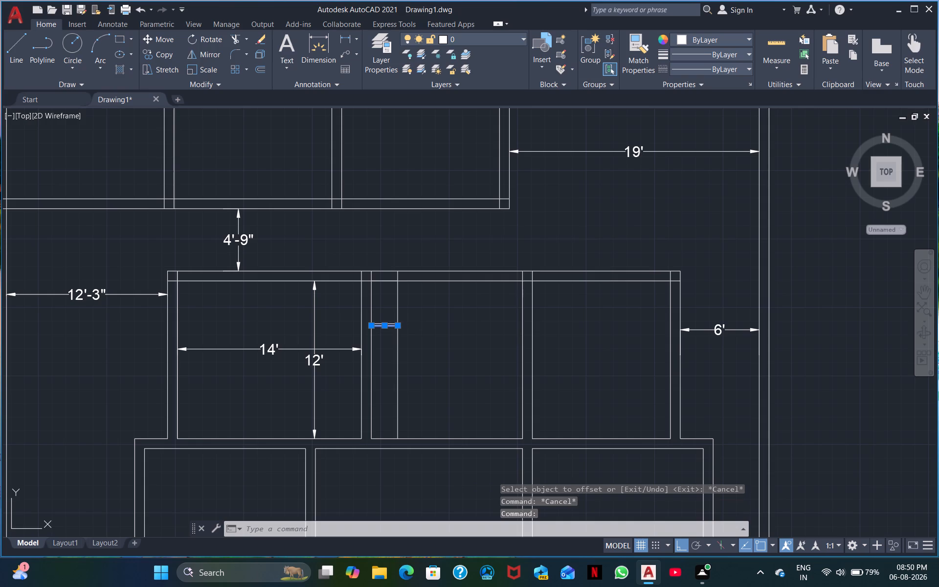
{"action": "right_click", "coordinate": [388, 326]}
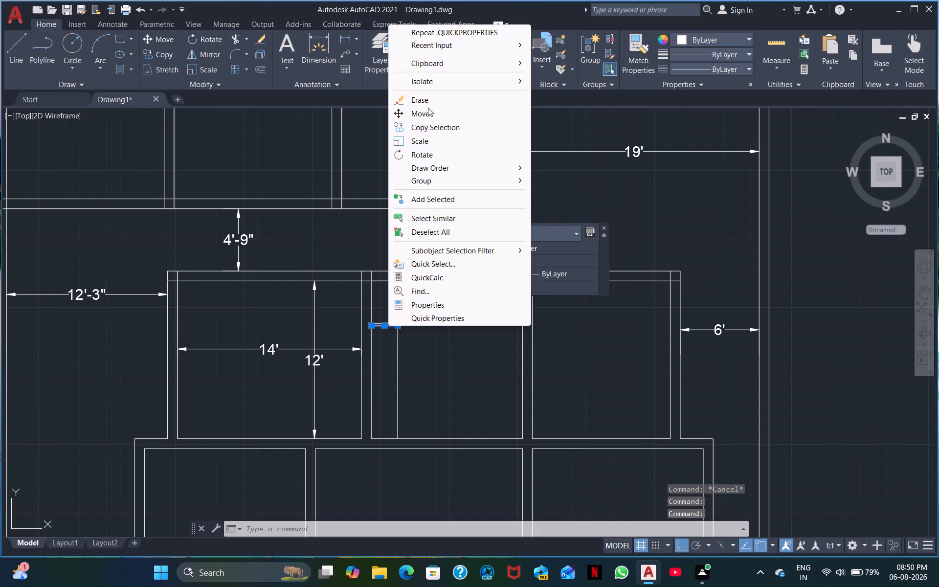
{"action": "left_click", "coordinate": [430, 101]}
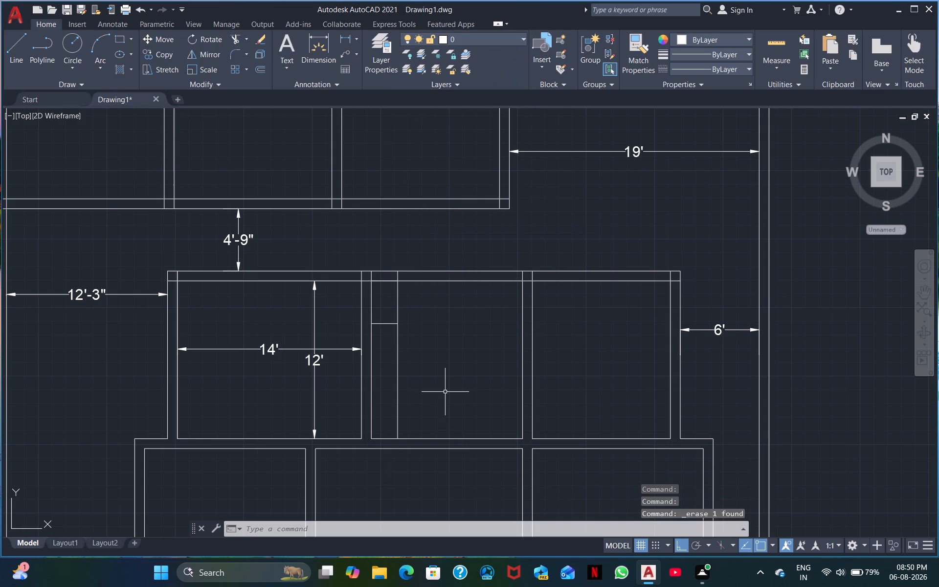
Offset the strip's short horizontal line 4" downward and its long vertical line on the open-room side 4" into the strip.
{"action": "key", "text": "o"}
{"action": "key", "text": "space"}
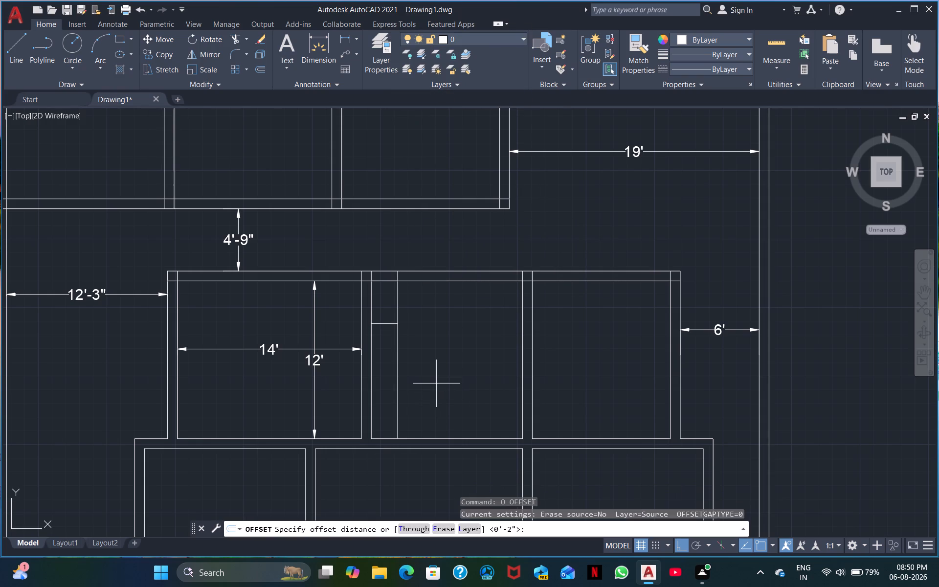
{"action": "key", "text": "3"}
{"action": "key", "text": "BackSpace"}
{"action": "type", "text": "4\""}
{"action": "key", "text": "Return"}
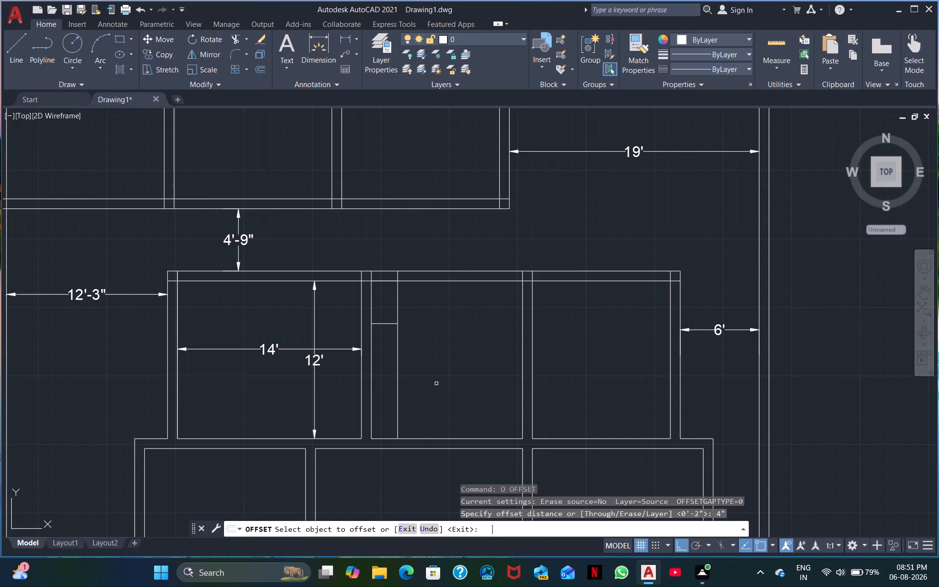
{"action": "left_click", "coordinate": [383, 324]}
{"action": "left_click", "coordinate": [381, 334]}
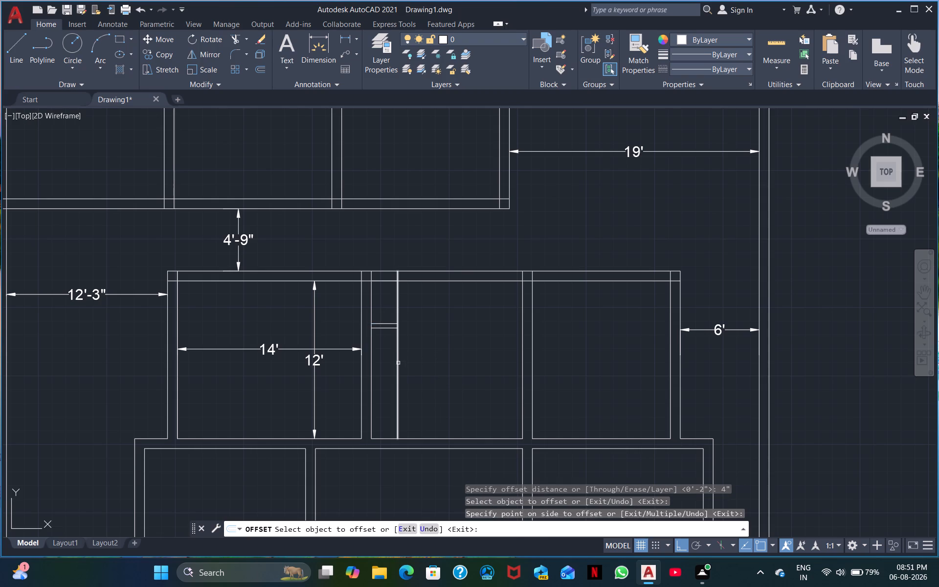
{"action": "left_click", "coordinate": [398, 363]}
{"action": "left_click", "coordinate": [391, 369]}
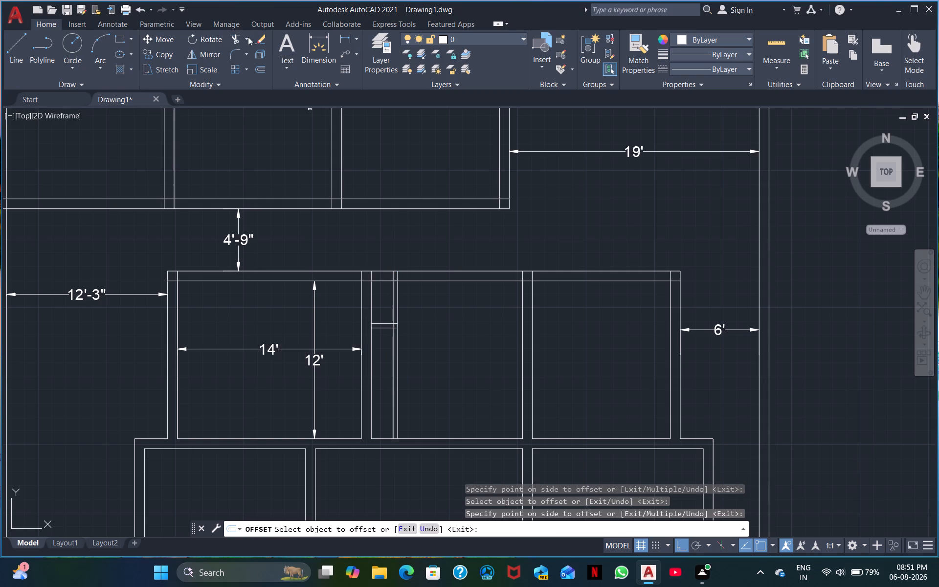
Trim the strip's two vertical lines above the short horizontal pair, including the pieces crossing the top wall.
{"action": "left_click", "coordinate": [233, 40]}
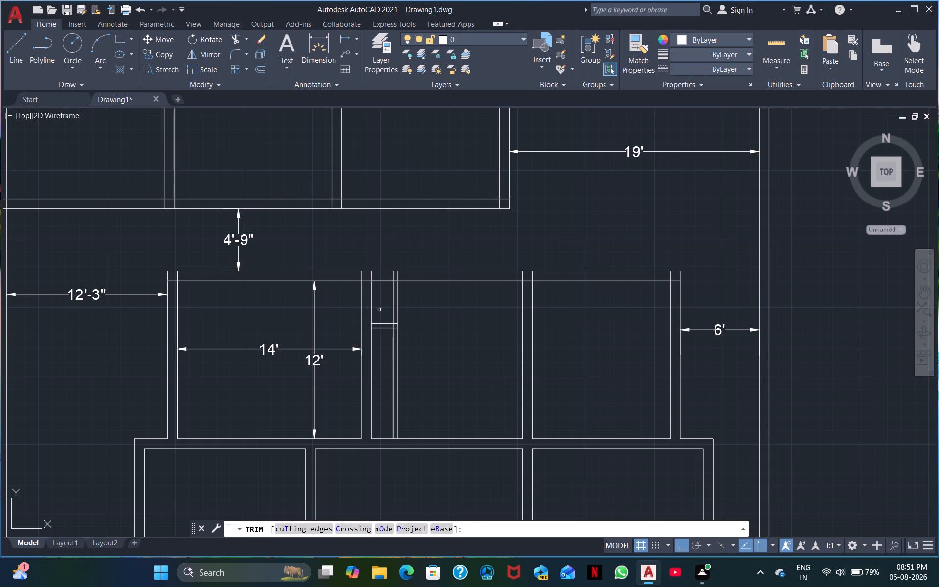
{"action": "left_click_drag", "start_coordinate": [380, 308], "coordinate": [413, 308]}
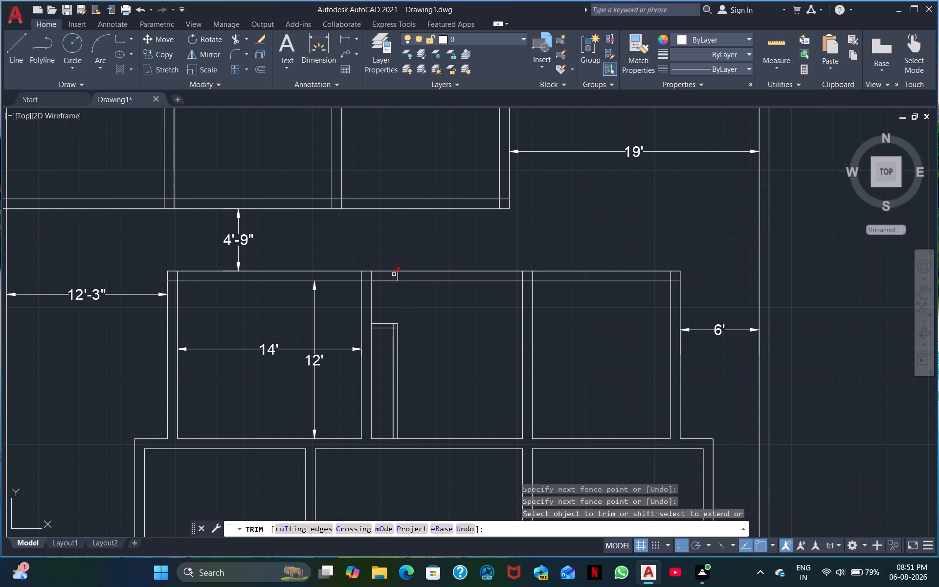
{"action": "left_click", "coordinate": [393, 275]}
{"action": "left_click", "coordinate": [398, 274]}
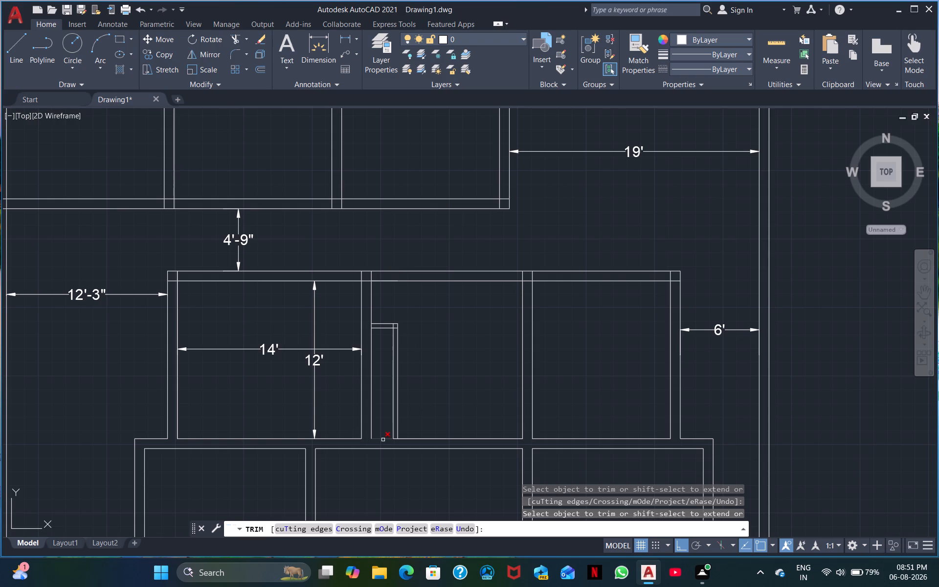
Draw a short horizontal line along the room's bottom edge, from the wall's inner line to the strip's inner vertical line.
{"action": "left_click", "coordinate": [4, 52]}
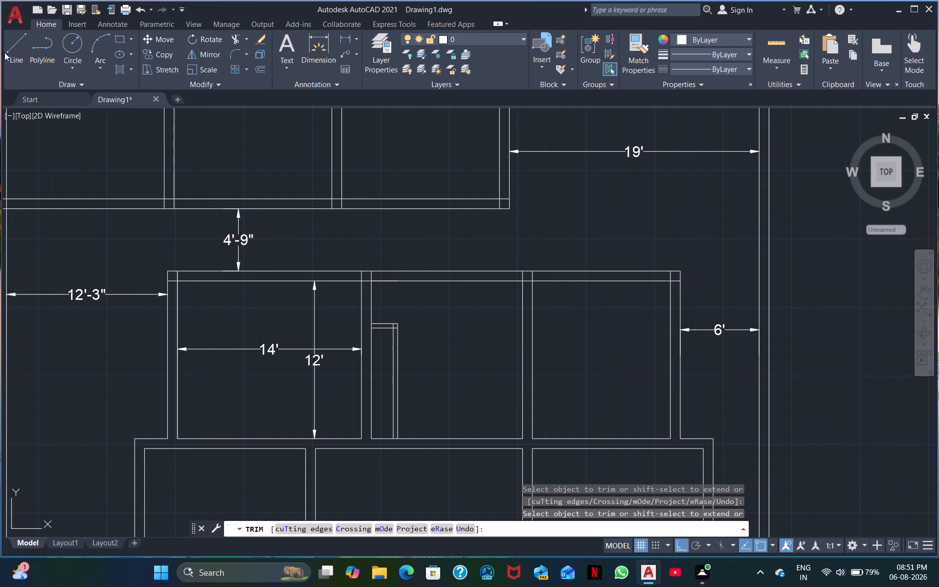
{"action": "left_click", "coordinate": [10, 55]}
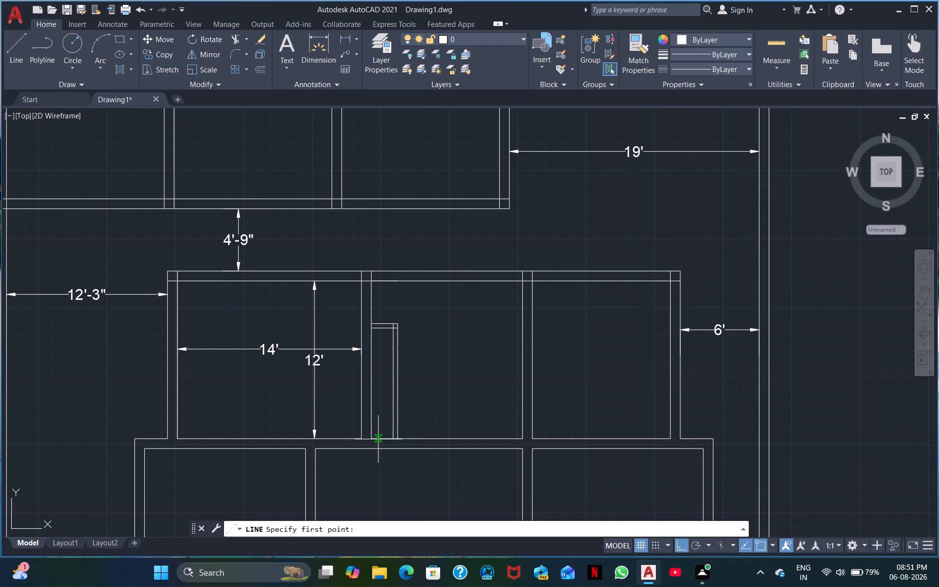
{"action": "left_click", "coordinate": [375, 438]}
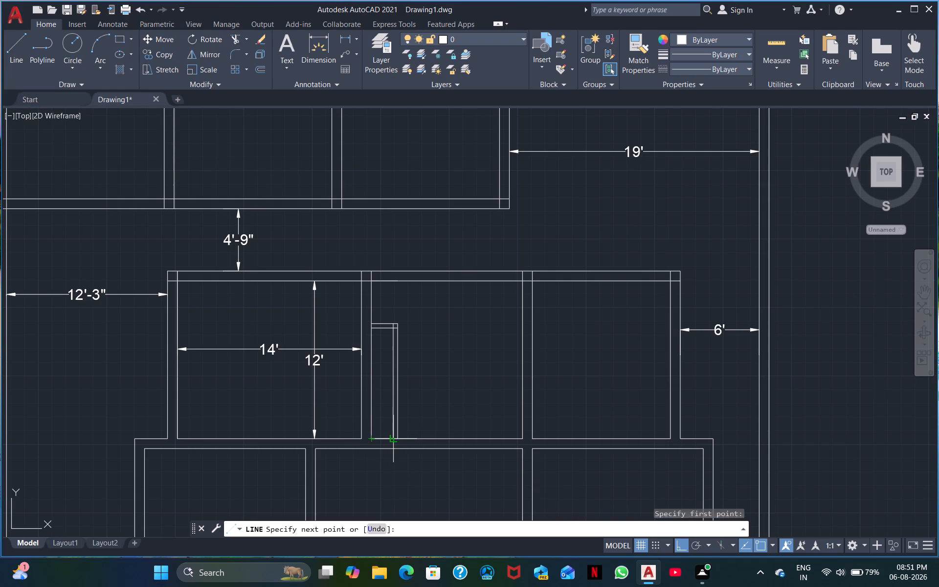
{"action": "left_click", "coordinate": [391, 440]}
{"action": "key", "text": "Escape"}
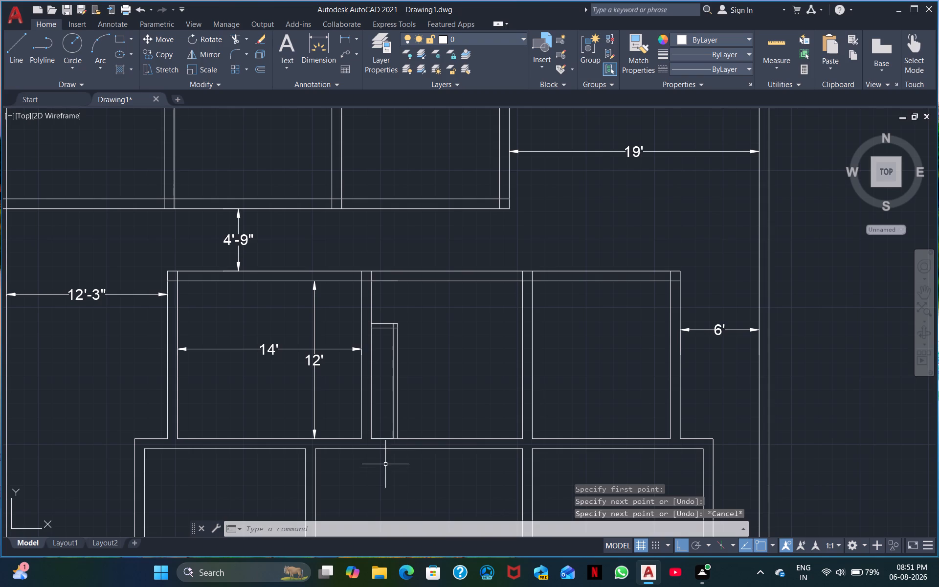
Offset the short line at the bottom of the strip 2' upward.
{"action": "key", "text": "o"}
{"action": "key", "text": "space"}
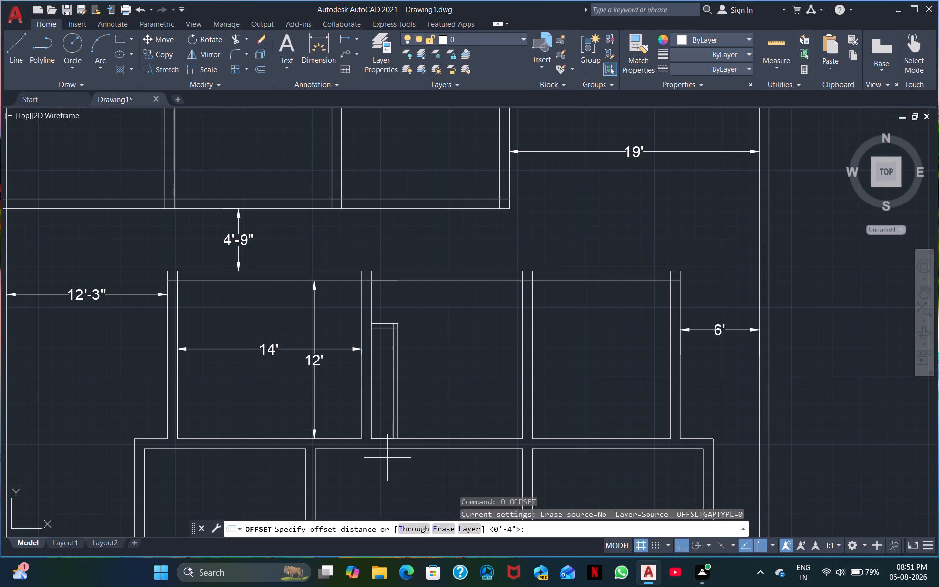
{"action": "key", "text": "2"}
{"action": "key", "text": "apostrophe"}
{"action": "key", "text": "Return"}
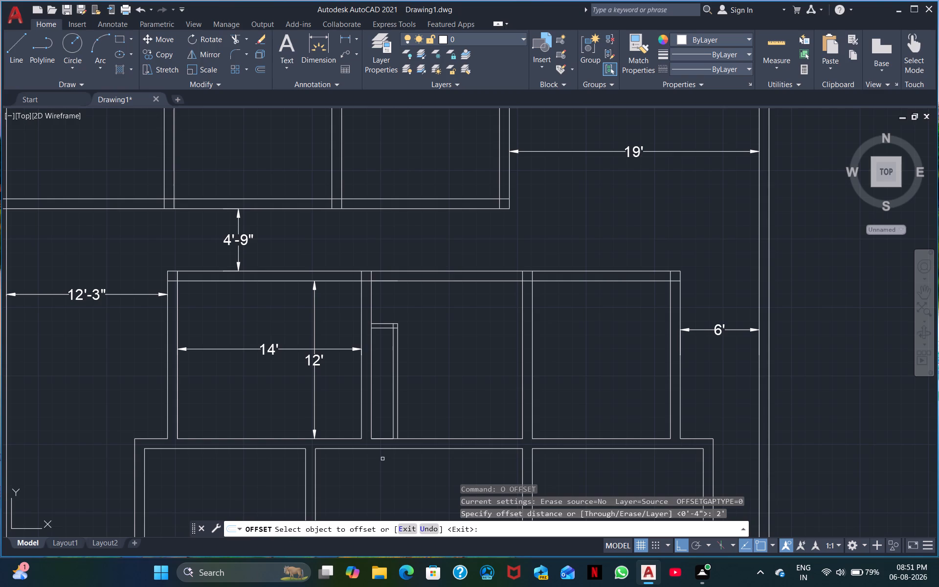
{"action": "left_click", "coordinate": [385, 439]}
{"action": "left_click", "coordinate": [381, 422]}
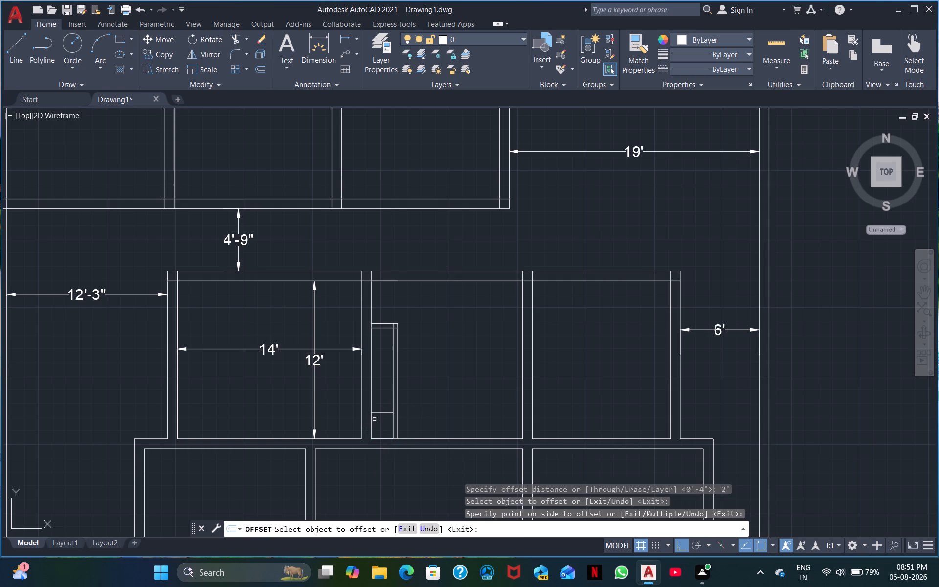
Offset the new short horizontal line near the bottom of the strip 4" upward.
{"action": "key", "text": "space"}
{"action": "key", "text": "space"}
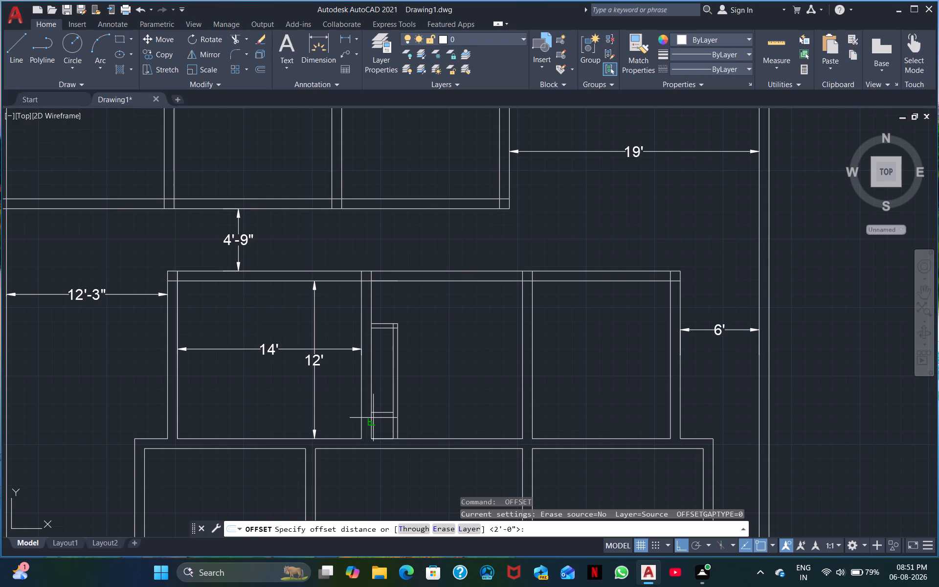
{"action": "key", "text": "4"}
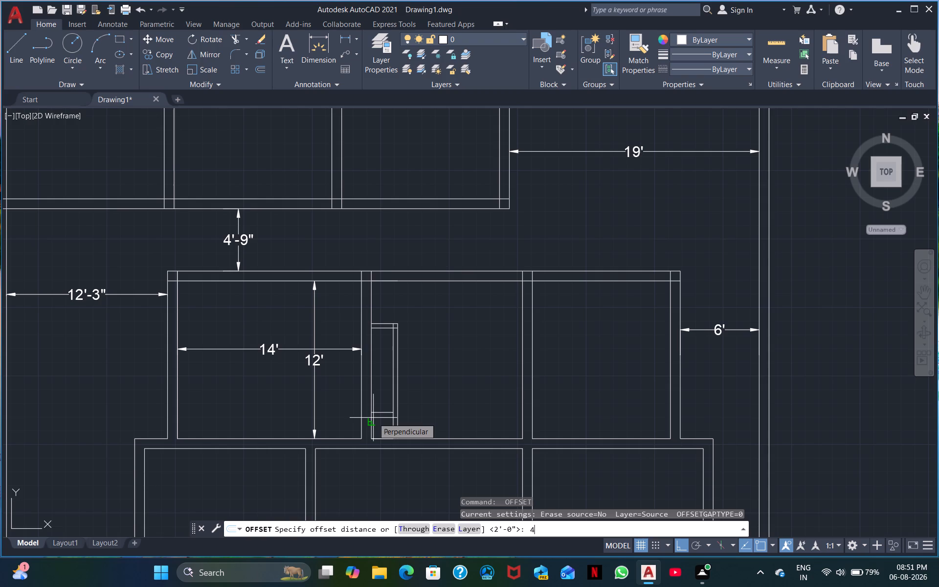
{"action": "key", "text": "shift+quotedbl"}
{"action": "key", "text": "Return"}
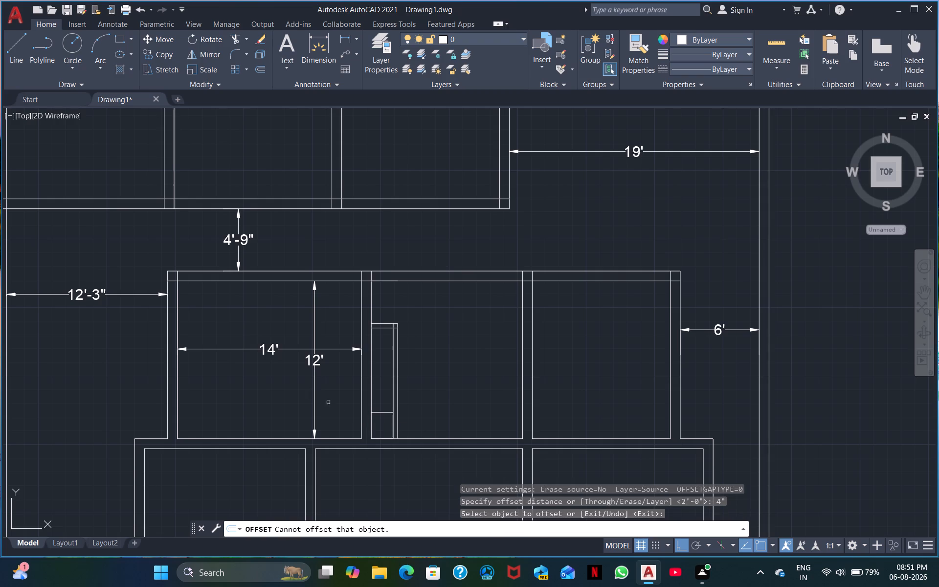
{"action": "left_click", "coordinate": [380, 413]}
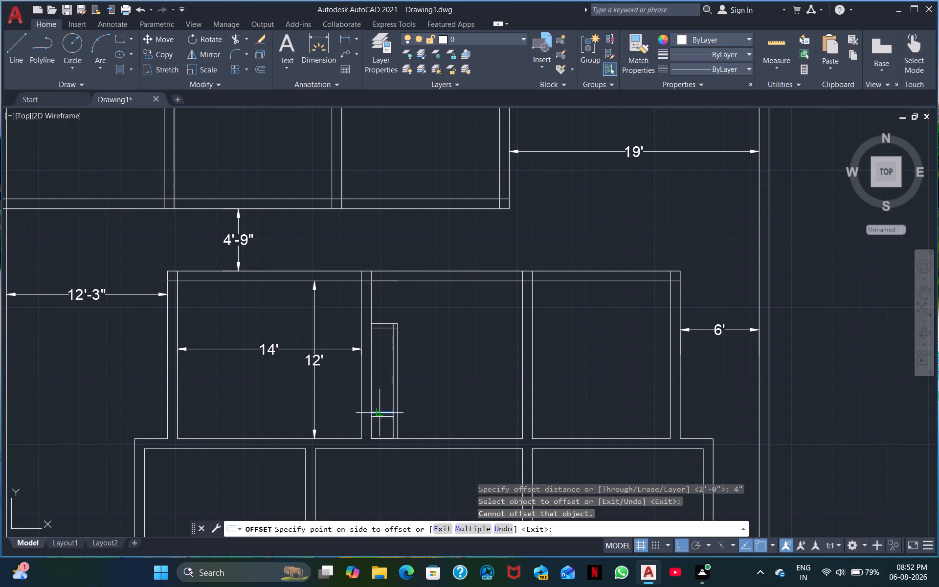
{"action": "left_click", "coordinate": [386, 406]}
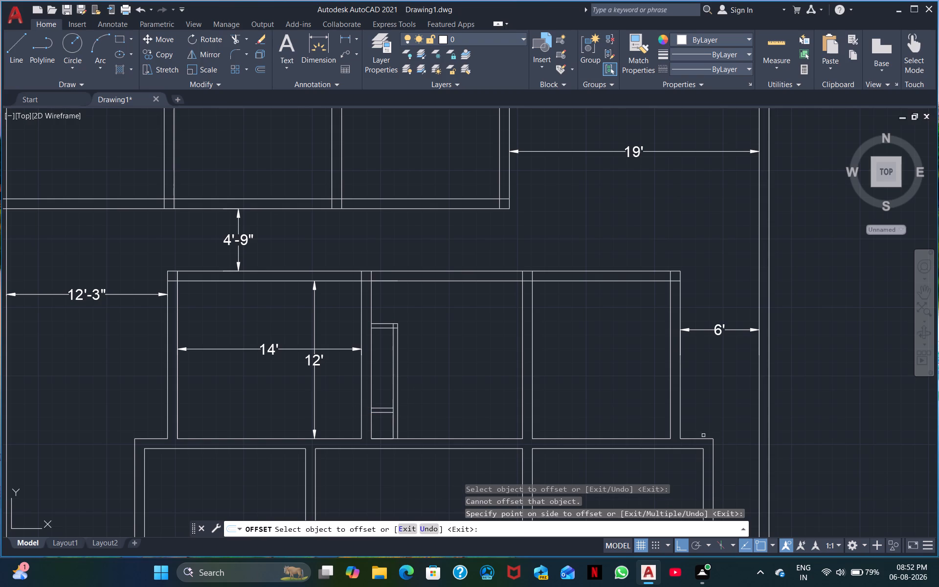
Extend the strip's four short horizontal lines across the dividing wall to its line facing the 14' room.
{"action": "left_click", "coordinate": [236, 40]}
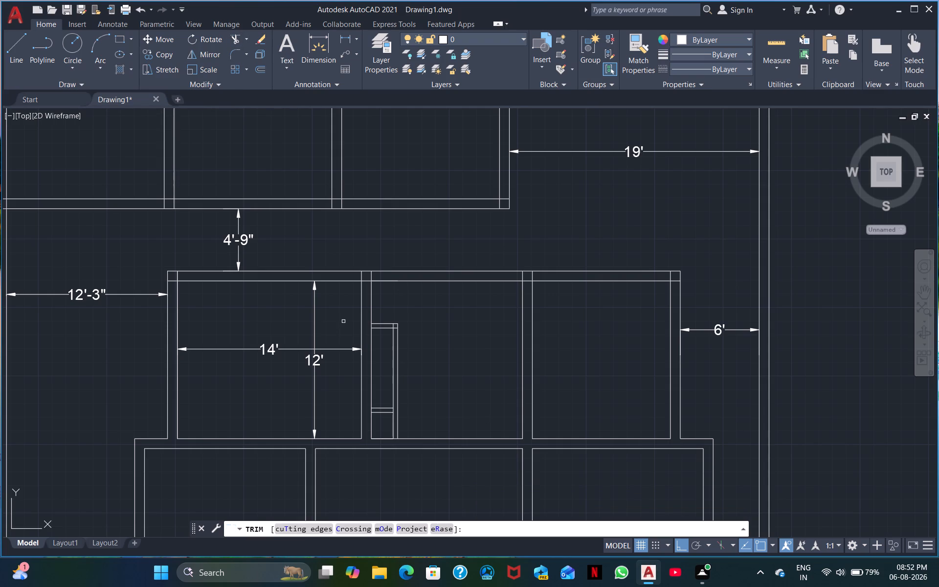
{"action": "left_click", "coordinate": [377, 324], "text": "shift"}
{"action": "left_click", "coordinate": [376, 328], "text": "shift"}
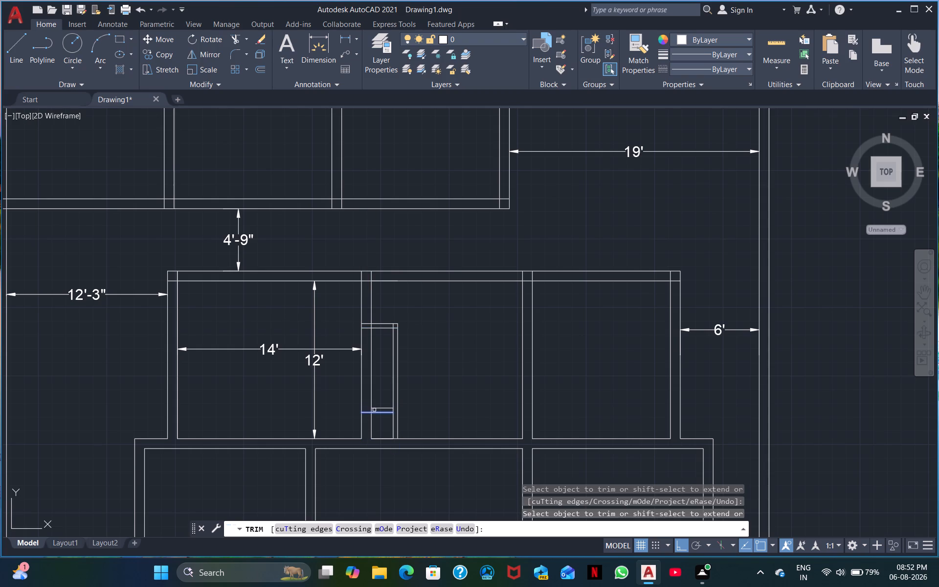
{"action": "left_click", "coordinate": [377, 407], "text": "shift"}
{"action": "left_click", "coordinate": [378, 412], "text": "shift"}
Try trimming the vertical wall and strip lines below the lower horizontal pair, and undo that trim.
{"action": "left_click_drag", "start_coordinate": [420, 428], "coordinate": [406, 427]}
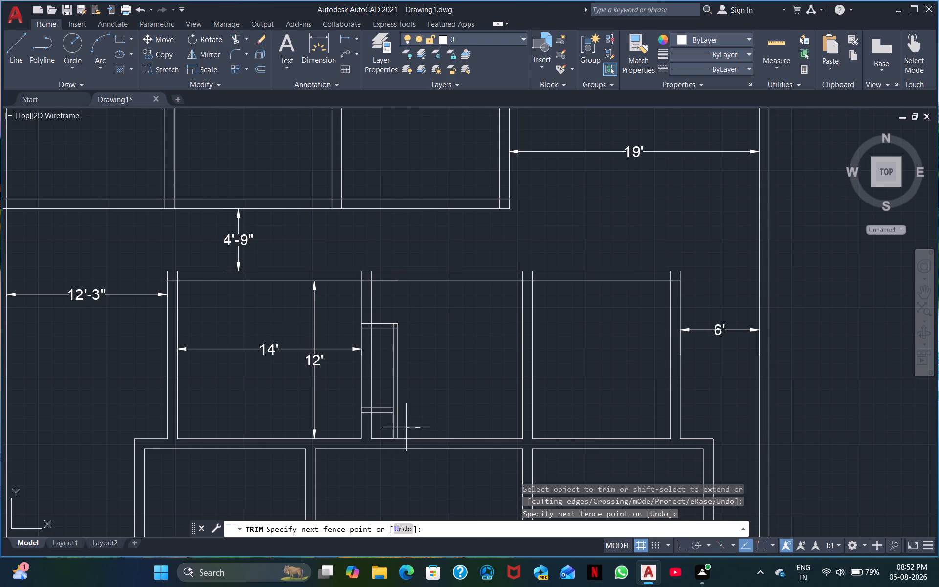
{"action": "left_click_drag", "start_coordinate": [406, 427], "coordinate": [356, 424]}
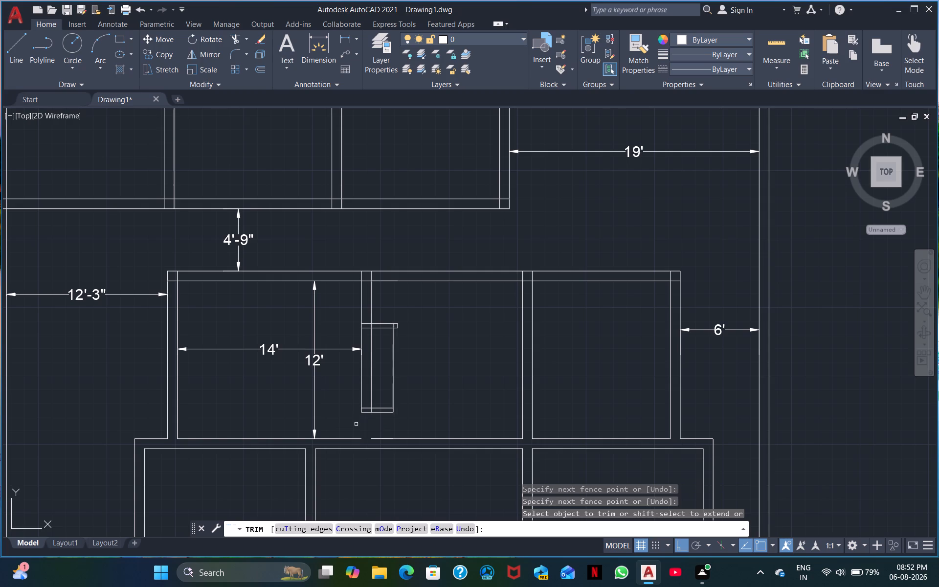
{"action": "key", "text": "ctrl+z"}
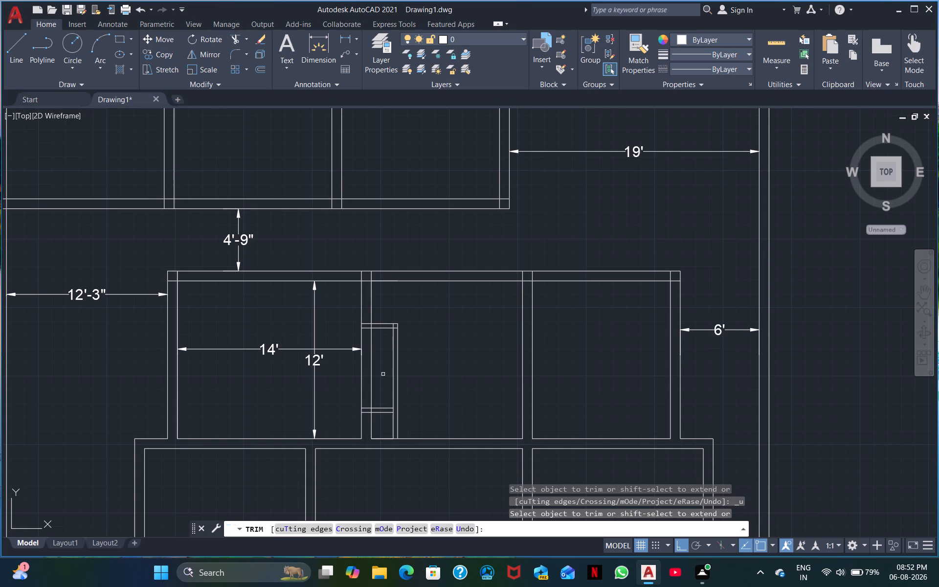
Extend the lower pair of short horizontal lines to the strip's outer vertical line.
{"action": "left_click", "coordinate": [387, 413], "text": "shift"}
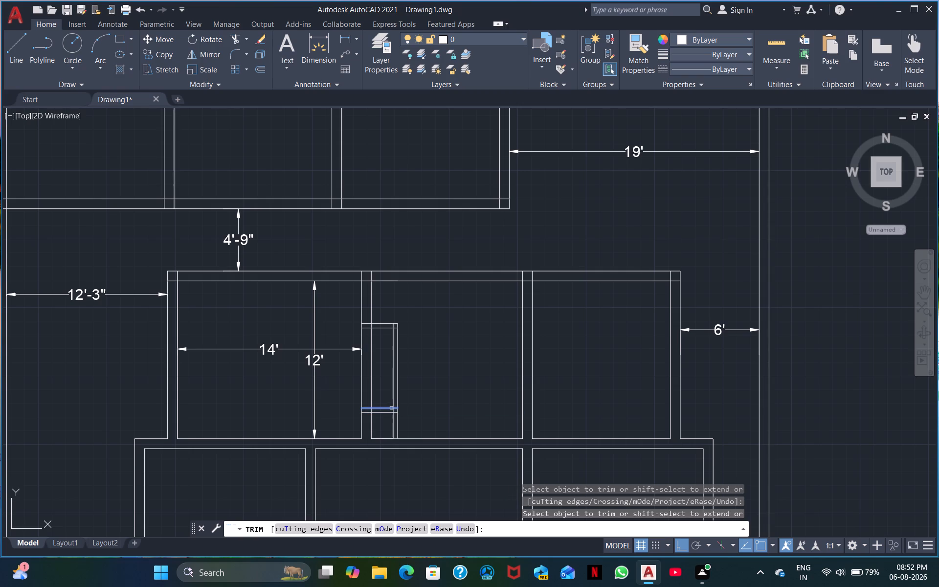
{"action": "left_click", "coordinate": [391, 408], "text": "shift"}
Trim the dividing wall's and strip's vertical lines below the lower horizontal pair.
{"action": "left_click_drag", "start_coordinate": [413, 424], "coordinate": [354, 423]}
{"action": "left_click", "coordinate": [354, 423]}
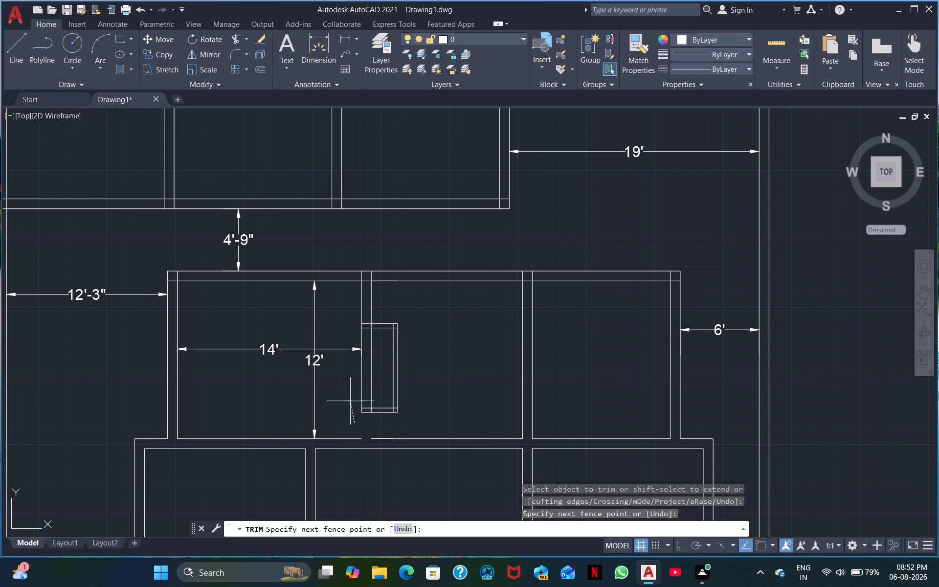
{"action": "left_click", "coordinate": [355, 386]}
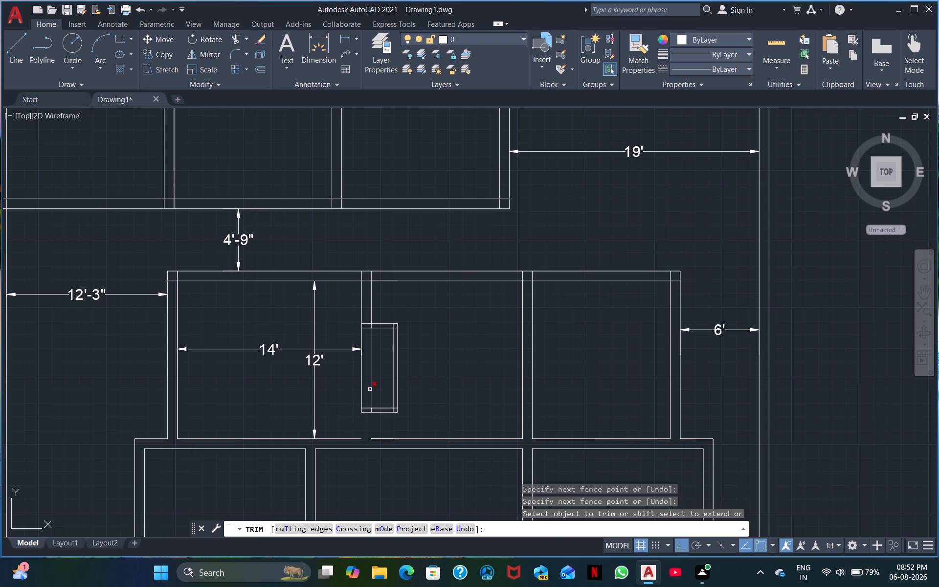
Trim the dividing wall's two vertical lines between the recess's upper and lower horizontal pairs, and remove the 14' dimension.
{"action": "left_click", "coordinate": [370, 389]}
{"action": "left_click", "coordinate": [362, 391]}
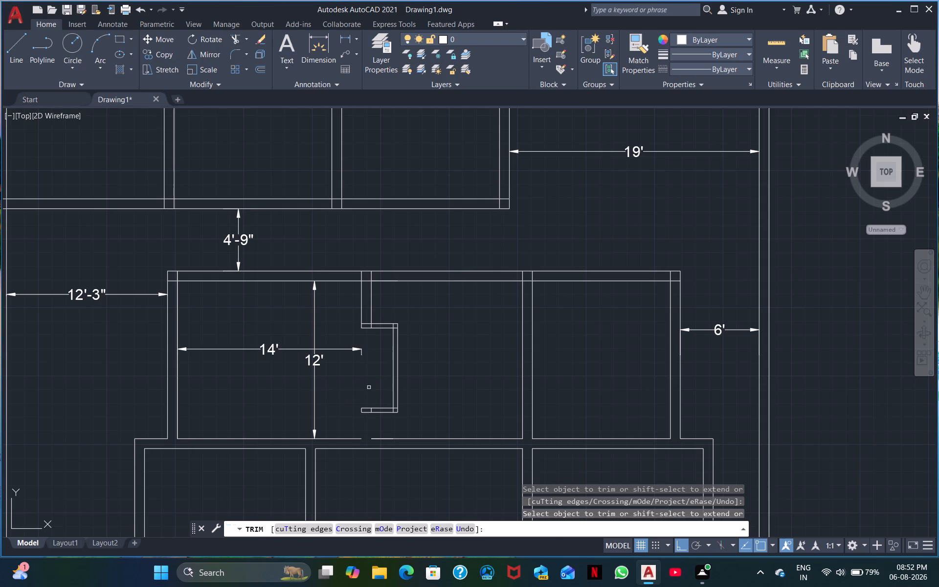
{"action": "left_click", "coordinate": [363, 357]}
Trim the leftover line pieces inside the recess's lower wall and its lower outer corner.
{"action": "scroll", "coordinate": [366, 414], "scroll_direction": "up", "scroll_amount": 3}
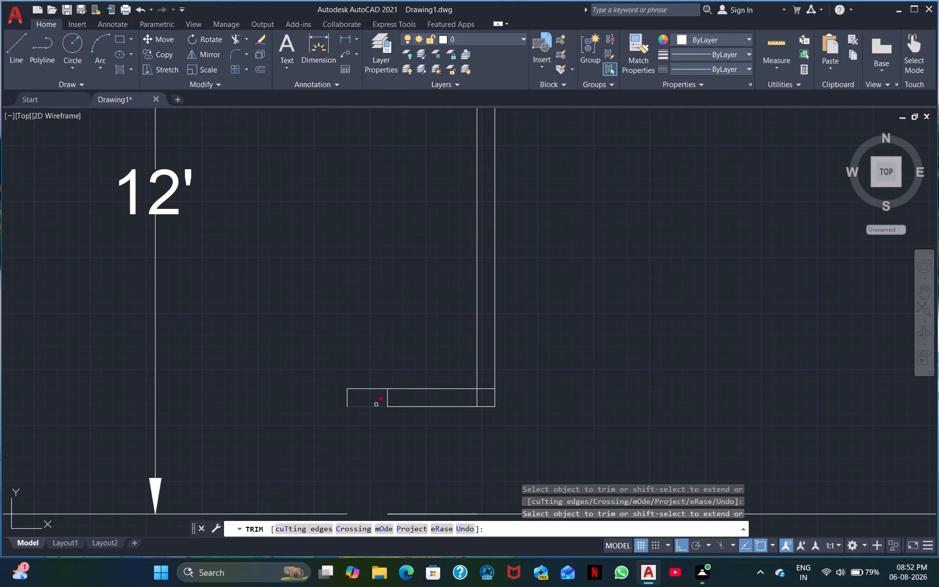
{"action": "left_click_drag", "start_coordinate": [385, 399], "coordinate": [406, 397]}
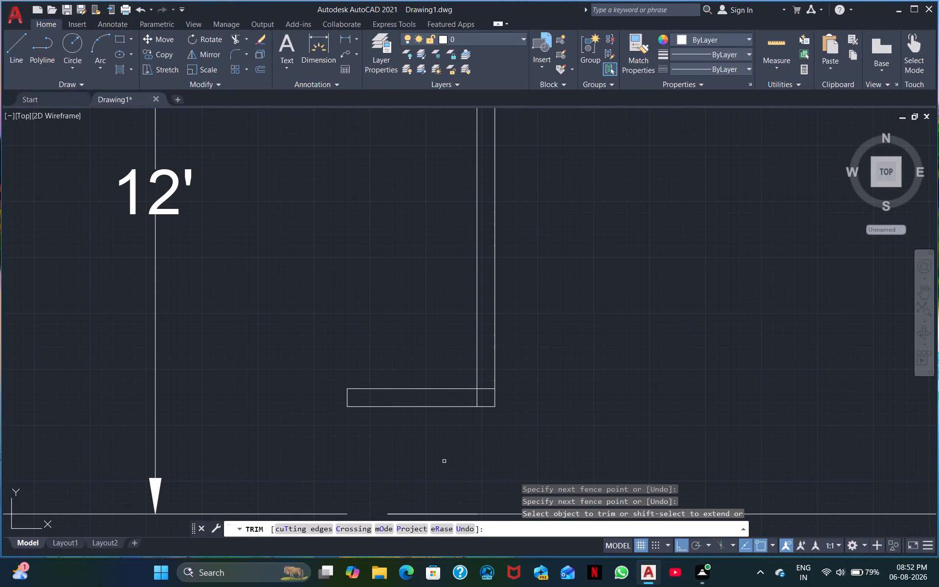
{"action": "left_click", "coordinate": [477, 397]}
{"action": "left_click", "coordinate": [482, 389]}
Trim the overlapping line pieces where the recess's upper wall meets the dividing wall and the recess's outer wall.
{"action": "scroll", "coordinate": [380, 317], "scroll_direction": "down", "scroll_amount": 2}
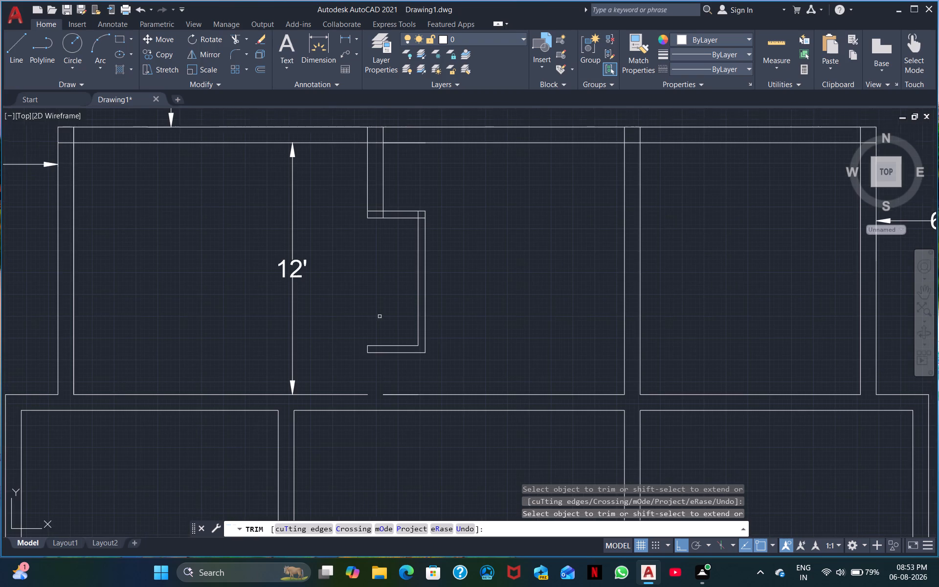
{"action": "middle_click_drag", "start_coordinate": [368, 296], "coordinate": [387, 387]}
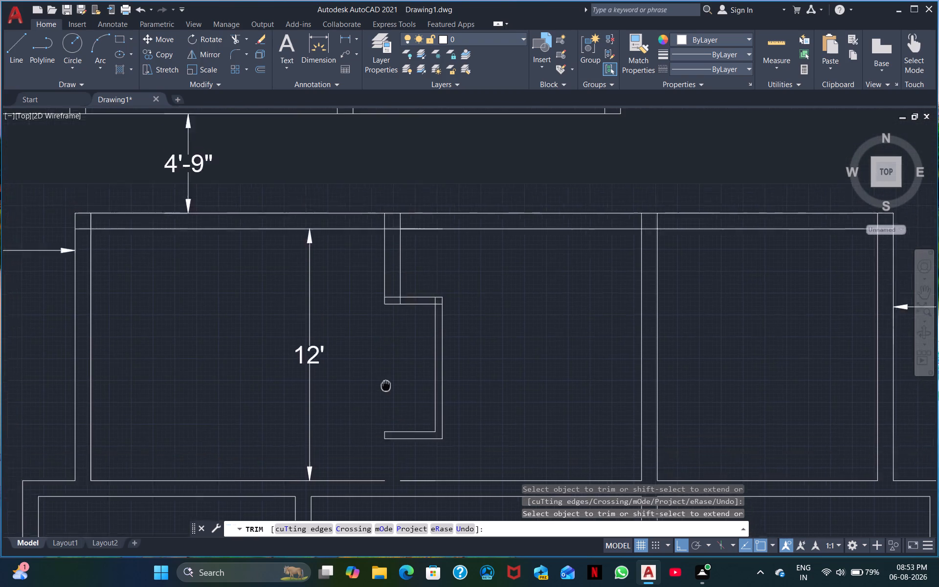
{"action": "middle_click_drag", "start_coordinate": [387, 387], "coordinate": [395, 432]}
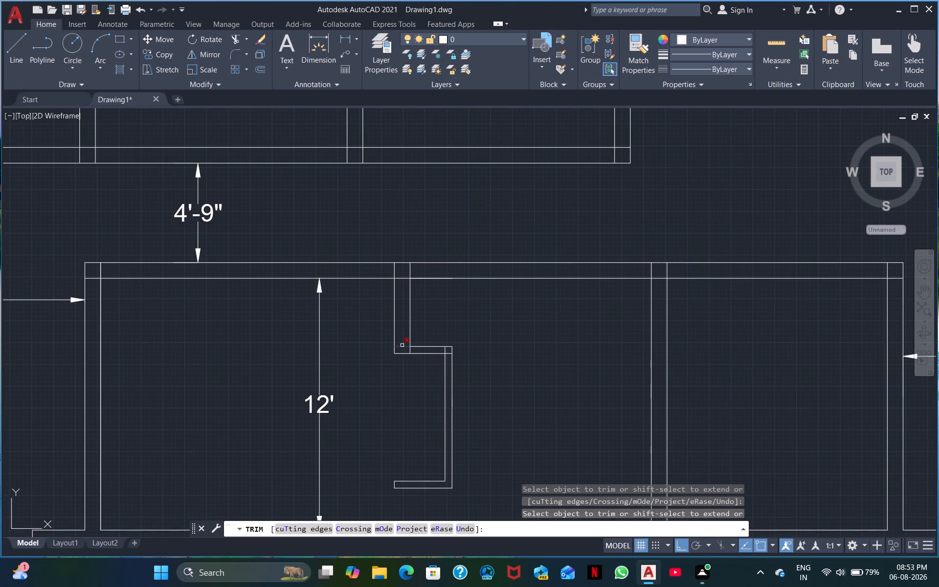
{"action": "left_click", "coordinate": [402, 345]}
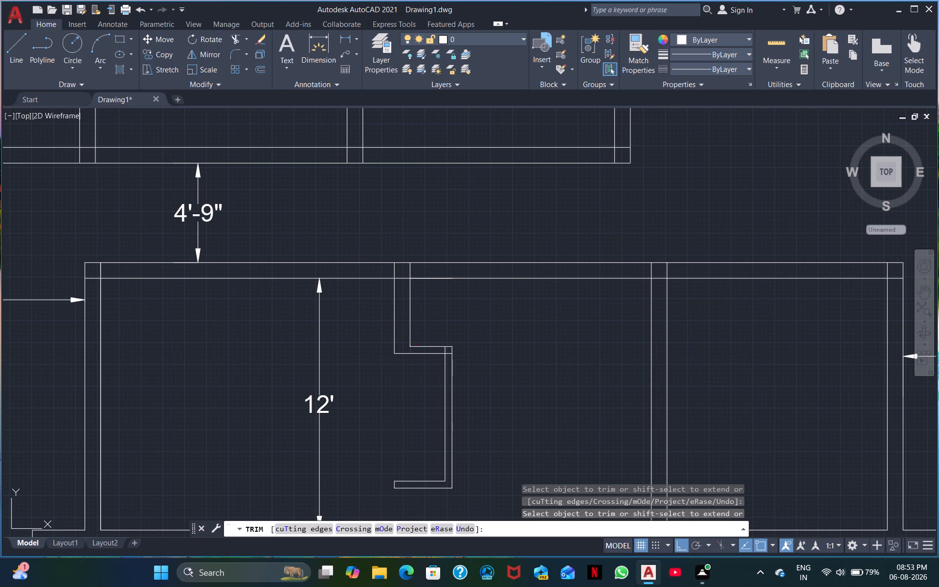
{"action": "left_click", "coordinate": [410, 349]}
{"action": "left_click", "coordinate": [445, 350]}
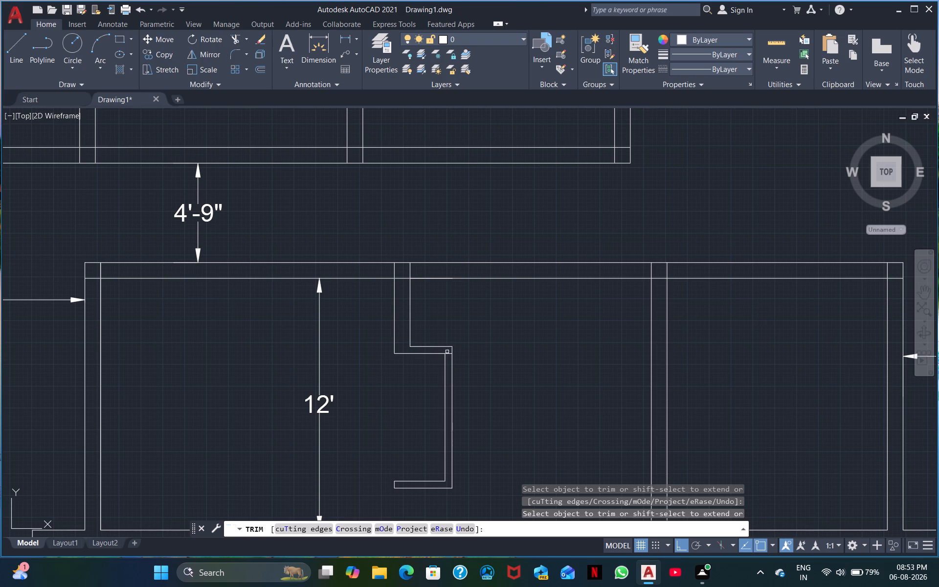
{"action": "left_click", "coordinate": [448, 354]}
Trim the top wall's inner line at the recessed dividing wall, and both dividing walls' vertical lines inside the top wall.
{"action": "middle_click_drag", "start_coordinate": [492, 374], "coordinate": [483, 386]}
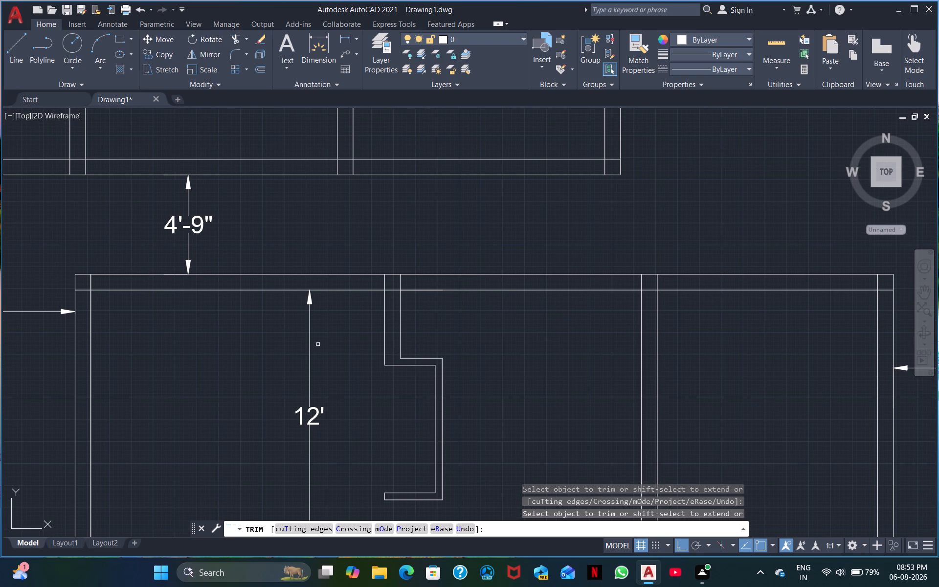
{"action": "left_click", "coordinate": [393, 290]}
{"action": "middle_click_drag", "start_coordinate": [537, 356], "coordinate": [507, 352]}
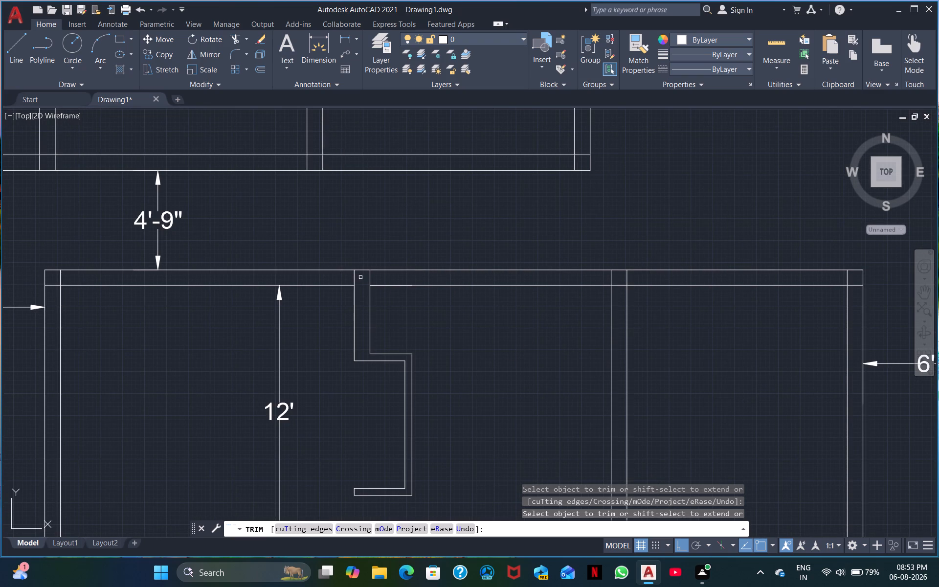
{"action": "left_click", "coordinate": [353, 277]}
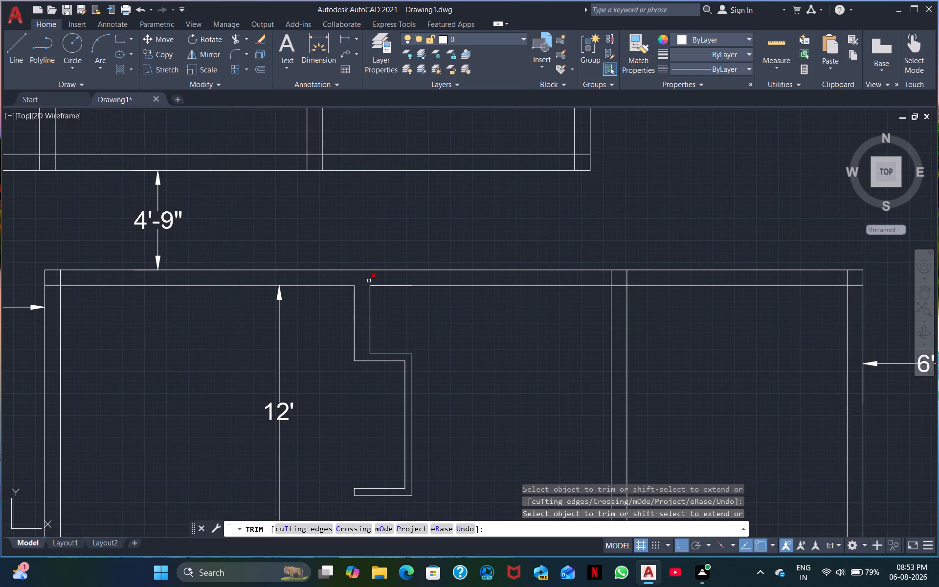
{"action": "left_click", "coordinate": [369, 279]}
{"action": "left_click_drag", "start_coordinate": [626, 273], "coordinate": [626, 267]}
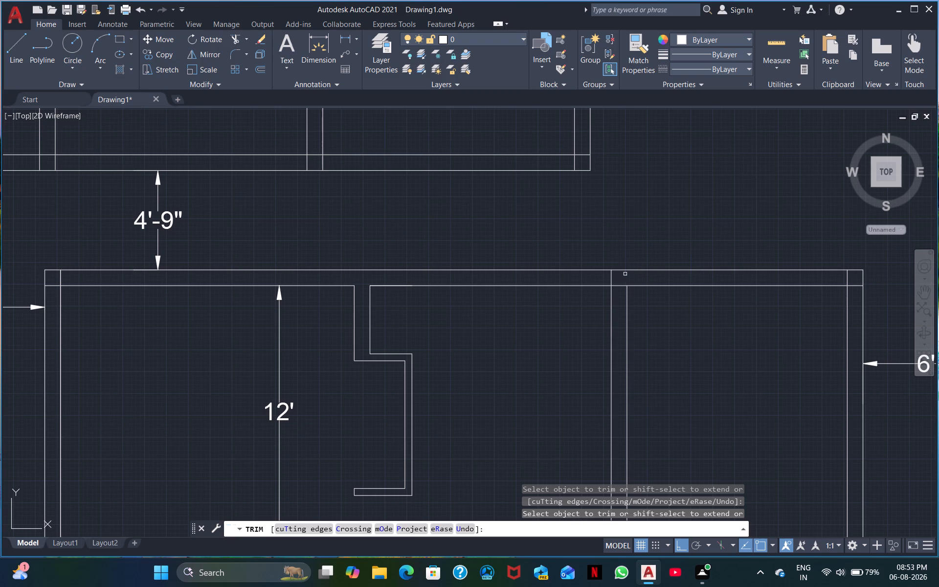
{"action": "left_click", "coordinate": [610, 277]}
Trim the crossing inner lines at the top wall's corner beside the 12'-3" dimension.
{"action": "middle_click_drag", "start_coordinate": [473, 373], "coordinate": [625, 371]}
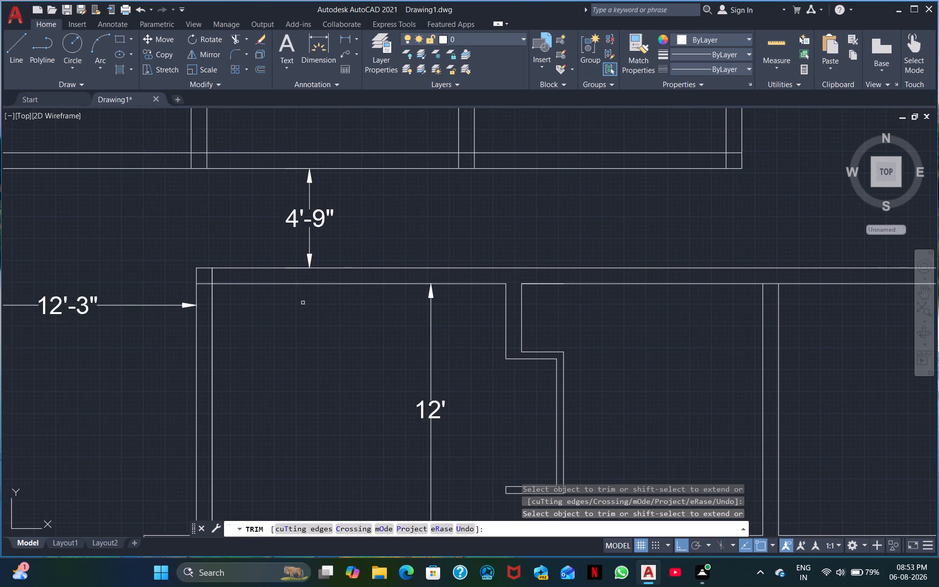
{"action": "left_click", "coordinate": [204, 284]}
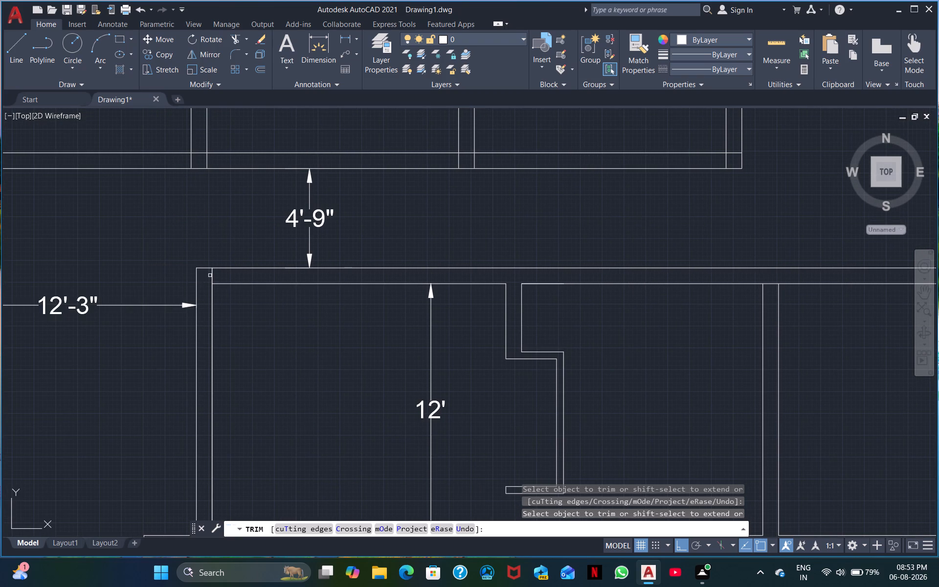
{"action": "left_click", "coordinate": [211, 275]}
{"action": "triple_click", "coordinate": [215, 278]}
{"action": "left_click", "coordinate": [215, 278]}
{"action": "left_click_drag", "start_coordinate": [215, 278], "coordinate": [209, 273]}
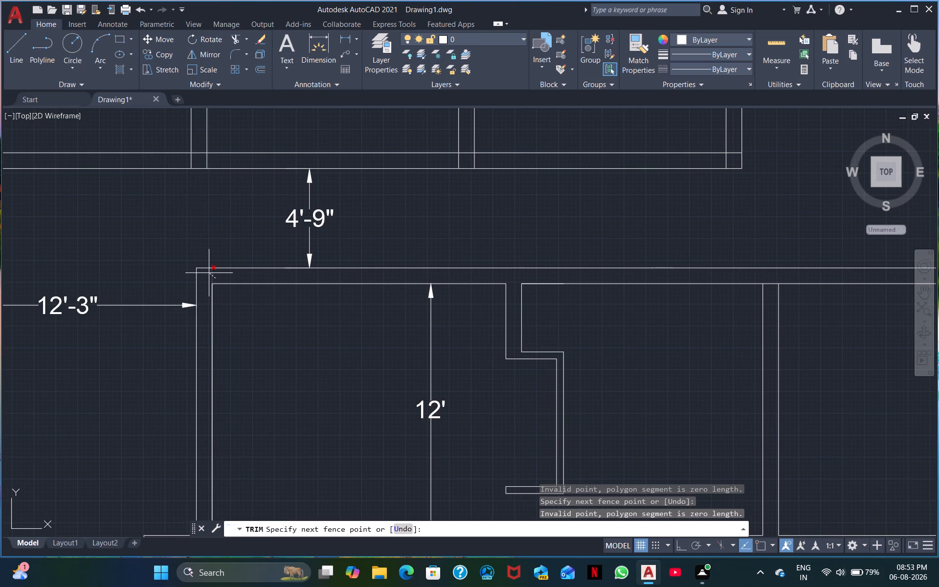
{"action": "left_click", "coordinate": [205, 278]}
Trim the crossing inner lines at the top wall's corner beside the 6' dimension and at the second dividing wall's junction.
{"action": "scroll", "coordinate": [222, 293], "scroll_direction": "down", "scroll_amount": 2}
{"action": "middle_click_drag", "start_coordinate": [256, 330], "coordinate": [182, 253]}
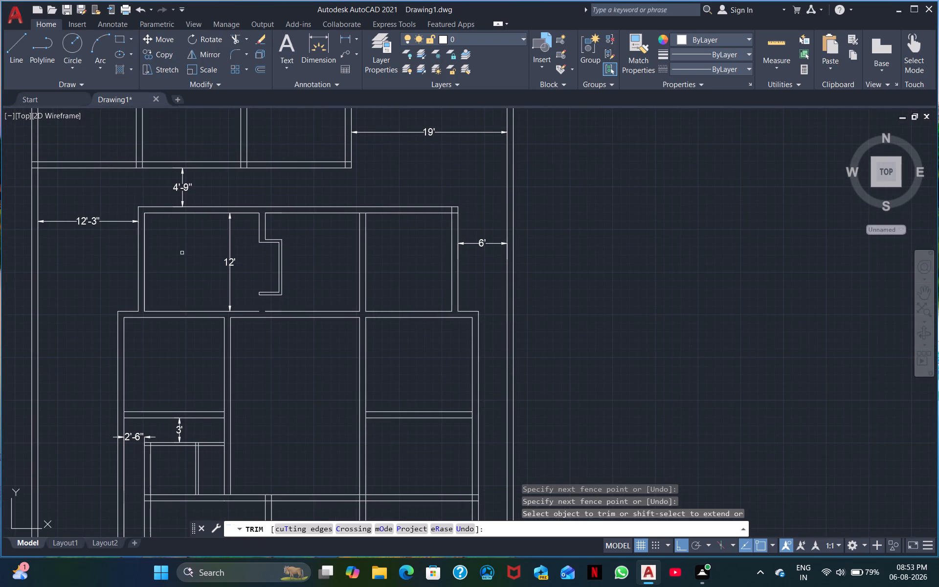
{"action": "scroll", "coordinate": [423, 217], "scroll_direction": "up", "scroll_amount": 2}
{"action": "middle_click_drag", "start_coordinate": [443, 240], "coordinate": [366, 302]}
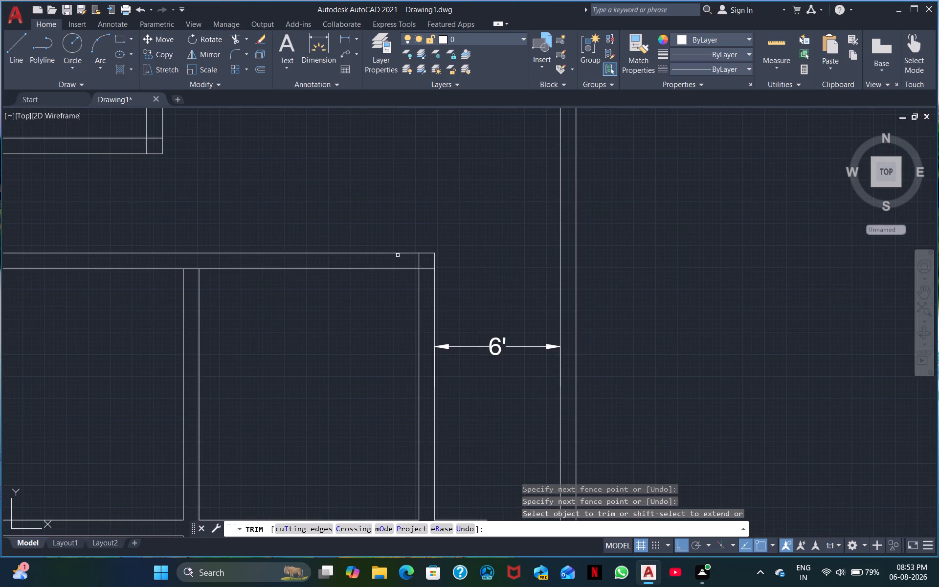
{"action": "left_click", "coordinate": [417, 262]}
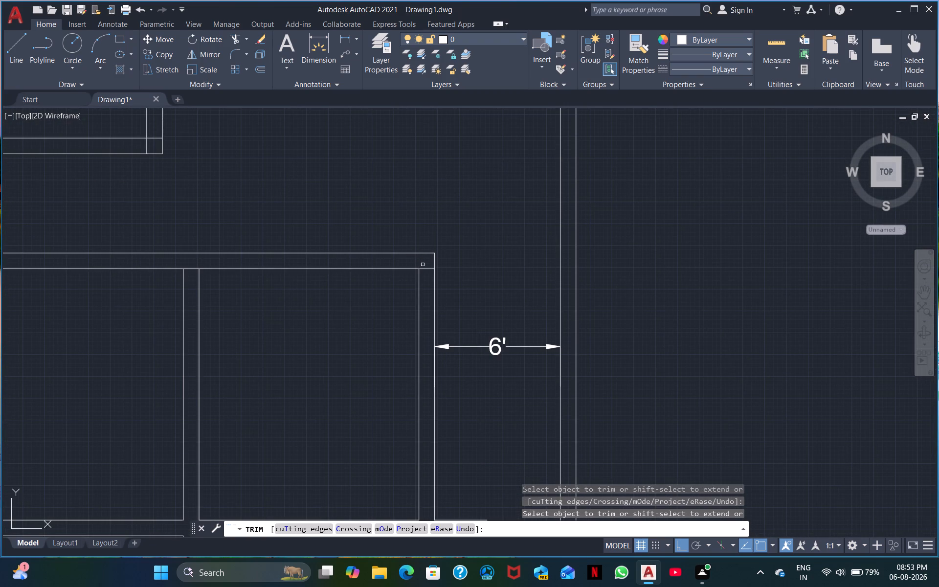
{"action": "left_click", "coordinate": [428, 268]}
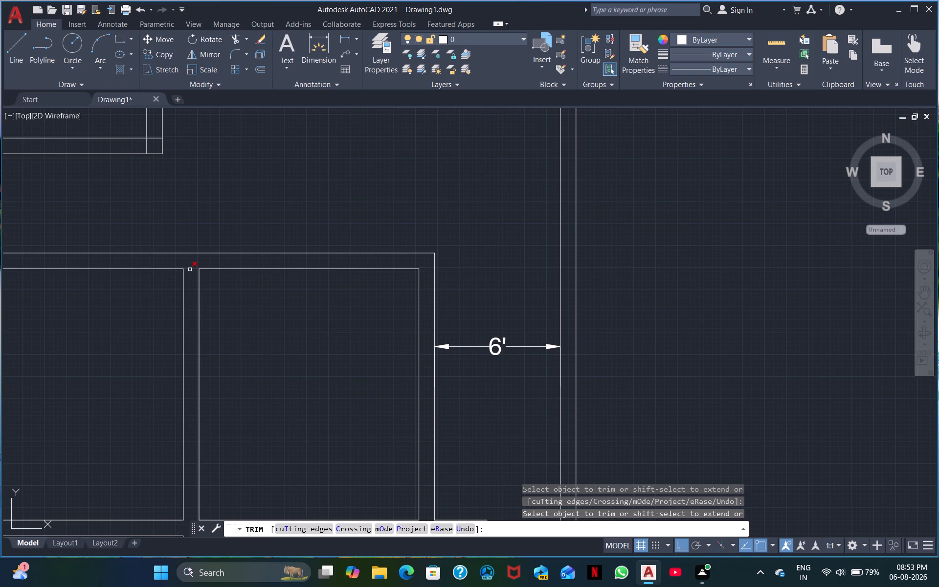
{"action": "left_click", "coordinate": [190, 270]}
Examine the floor plan's wall layout around the recess and the rooms below it.
{"action": "middle_click_drag", "start_coordinate": [287, 377], "coordinate": [253, 273]}
{"action": "scroll", "coordinate": [284, 366], "scroll_direction": "down", "scroll_amount": 1}
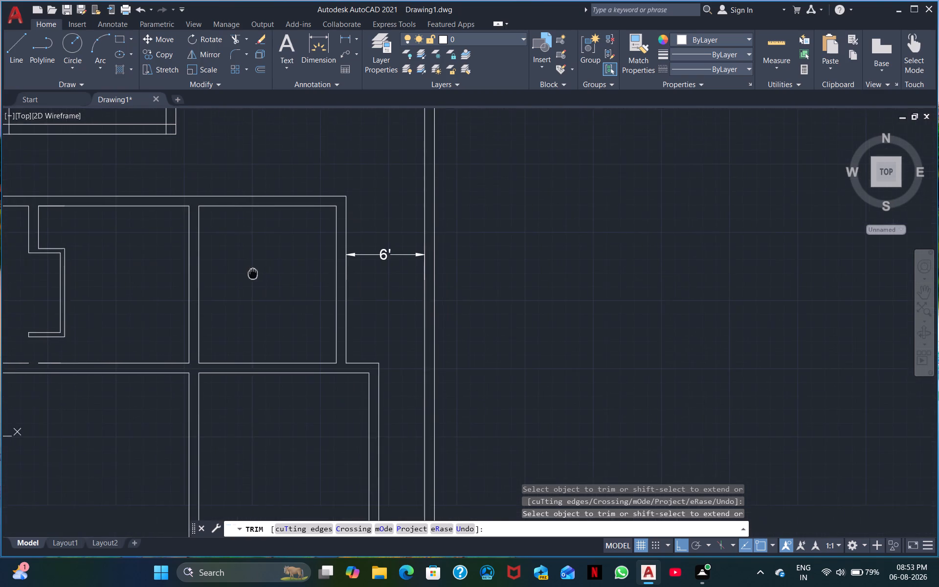
{"action": "middle_click_drag", "start_coordinate": [253, 273], "coordinate": [252, 273]}
{"action": "scroll", "coordinate": [249, 287], "scroll_direction": "down", "scroll_amount": 1}
{"action": "middle_click", "coordinate": [243, 272]}
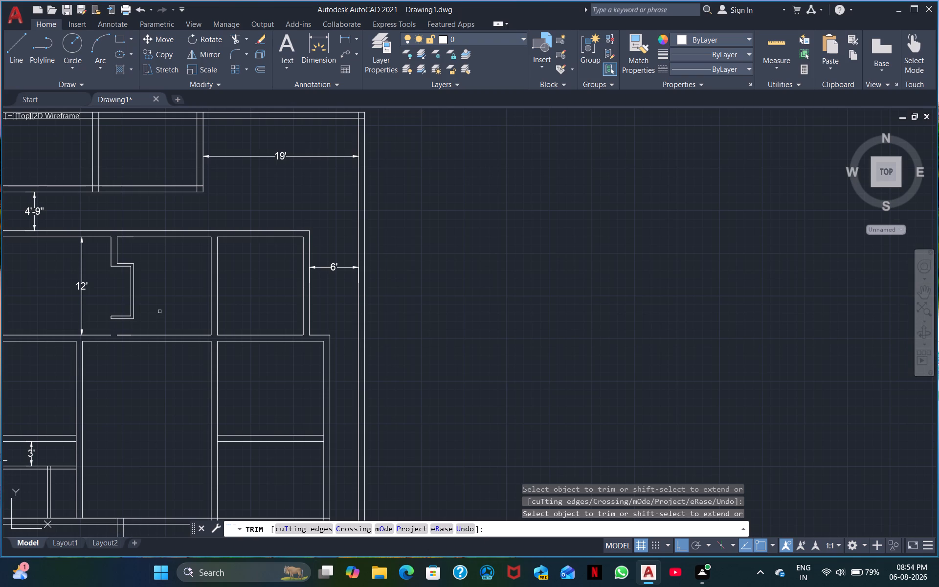
{"action": "scroll", "coordinate": [159, 312], "scroll_direction": "up", "scroll_amount": 1}
{"action": "scroll", "coordinate": [159, 312], "scroll_direction": "down", "scroll_amount": 2}
{"action": "middle_click_drag", "start_coordinate": [159, 312], "coordinate": [175, 278]}
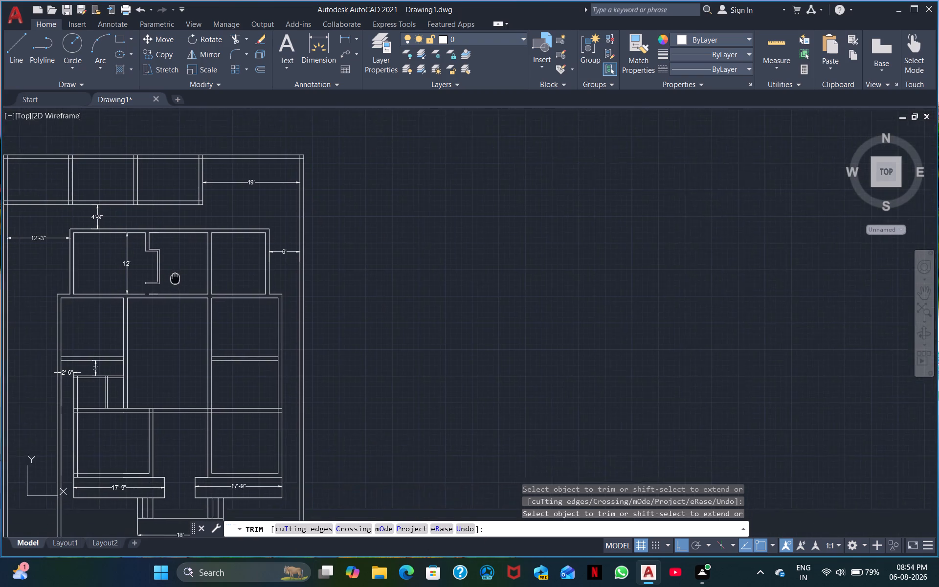
{"action": "middle_click_drag", "start_coordinate": [175, 278], "coordinate": [192, 252]}
{"action": "middle_click_drag", "start_coordinate": [209, 247], "coordinate": [216, 217]}
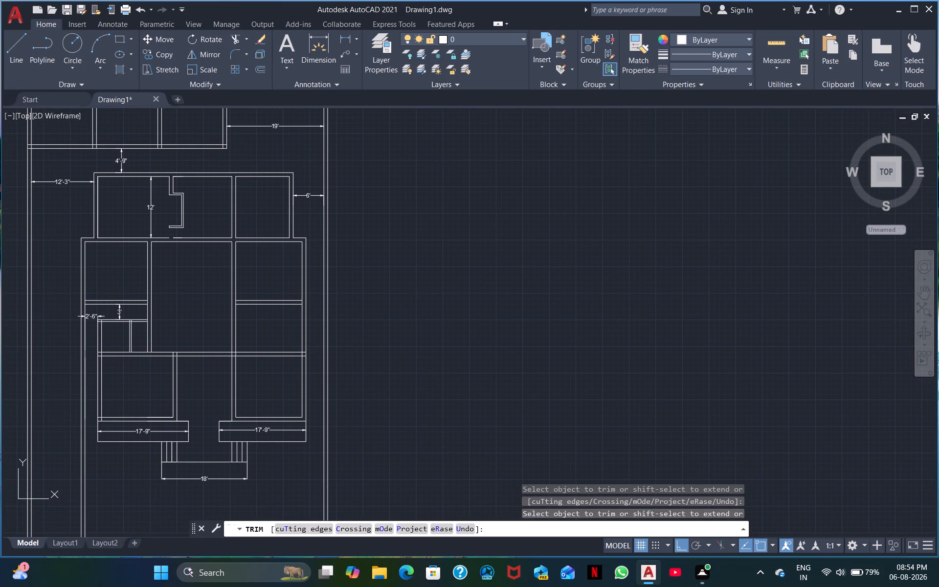
{"action": "scroll", "coordinate": [216, 217], "scroll_direction": "up", "scroll_amount": 2}
{"action": "middle_click_drag", "start_coordinate": [156, 256], "coordinate": [289, 223]}
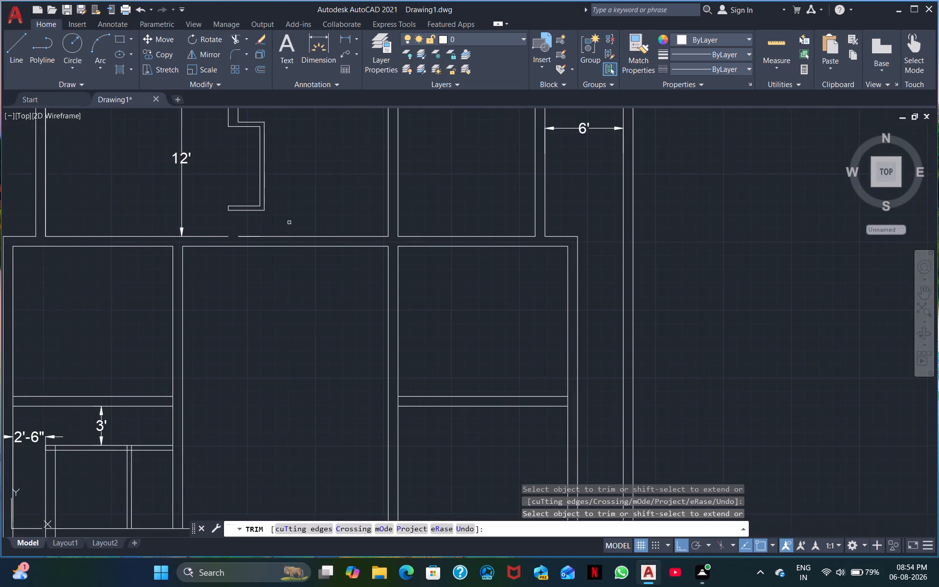
{"action": "middle_click_drag", "start_coordinate": [311, 329], "coordinate": [313, 336]}
{"action": "middle_click_drag", "start_coordinate": [301, 181], "coordinate": [336, 282]}
{"action": "scroll", "coordinate": [344, 279], "scroll_direction": "down", "scroll_amount": 1}
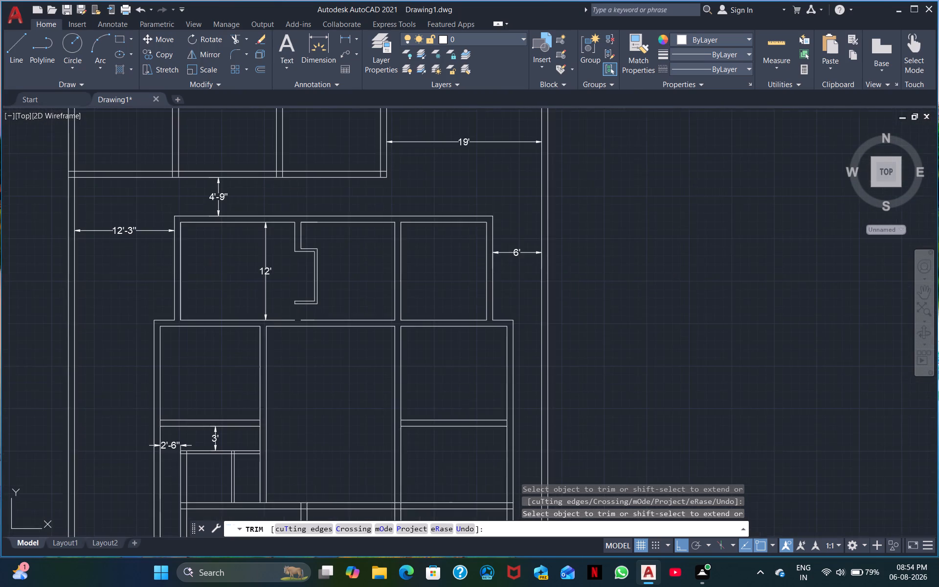
{"action": "scroll", "coordinate": [345, 278], "scroll_direction": "down", "scroll_amount": 1}
{"action": "scroll", "coordinate": [342, 256], "scroll_direction": "up", "scroll_amount": 1}
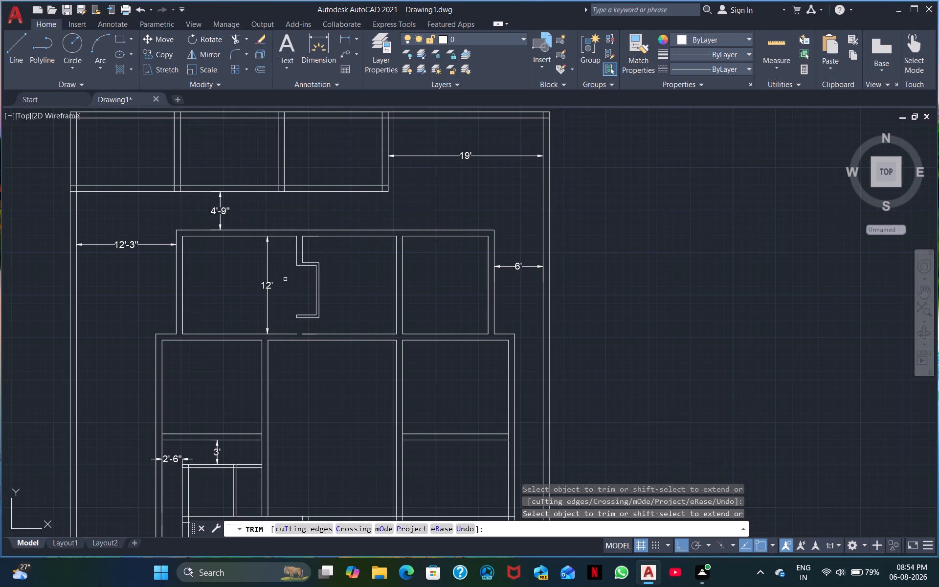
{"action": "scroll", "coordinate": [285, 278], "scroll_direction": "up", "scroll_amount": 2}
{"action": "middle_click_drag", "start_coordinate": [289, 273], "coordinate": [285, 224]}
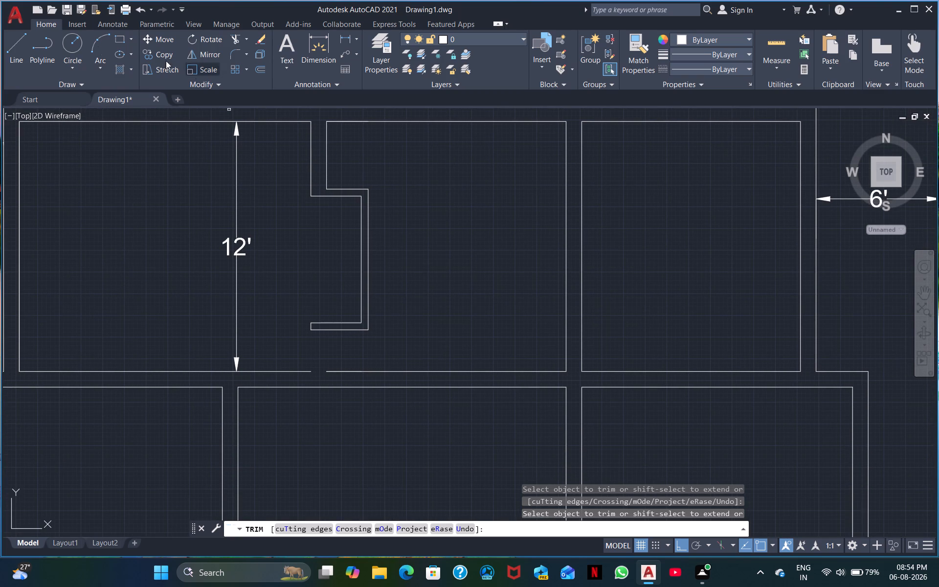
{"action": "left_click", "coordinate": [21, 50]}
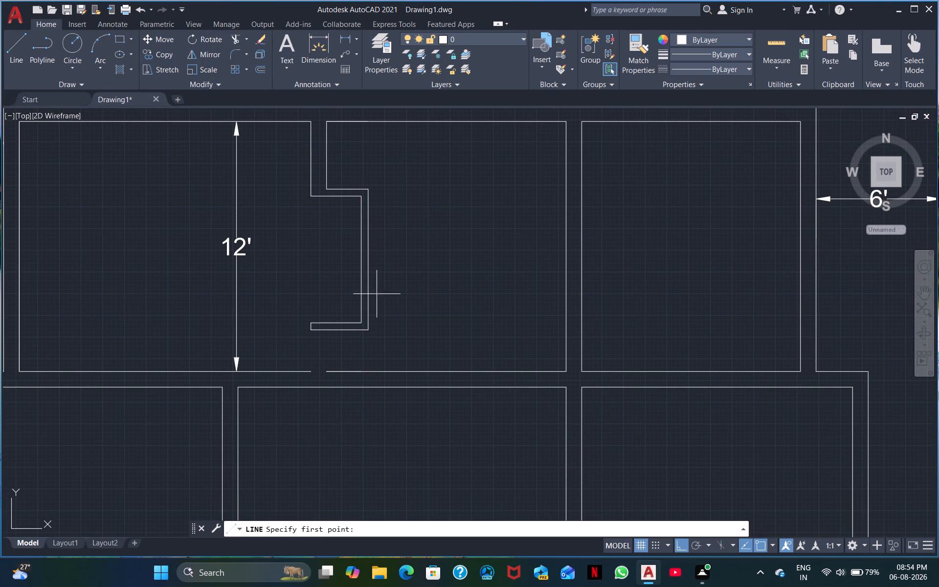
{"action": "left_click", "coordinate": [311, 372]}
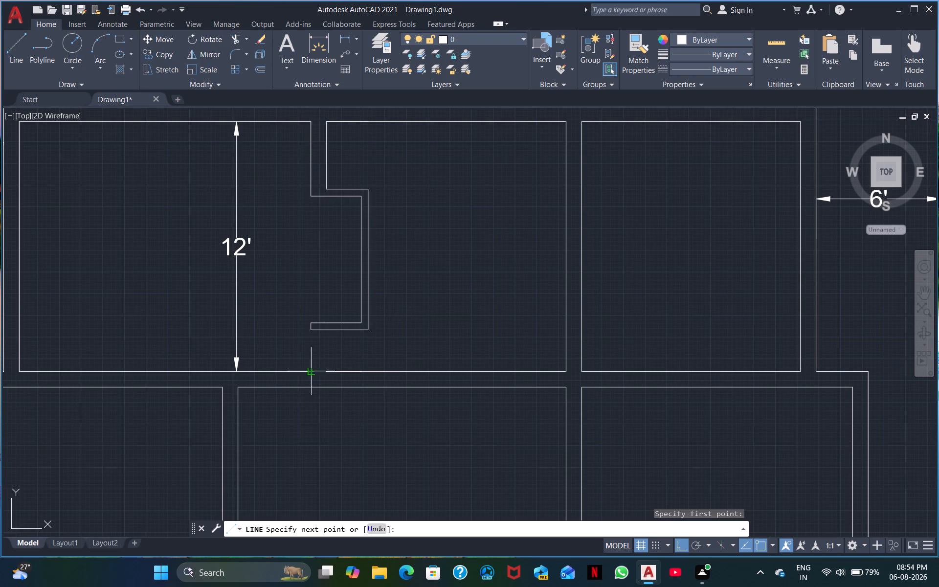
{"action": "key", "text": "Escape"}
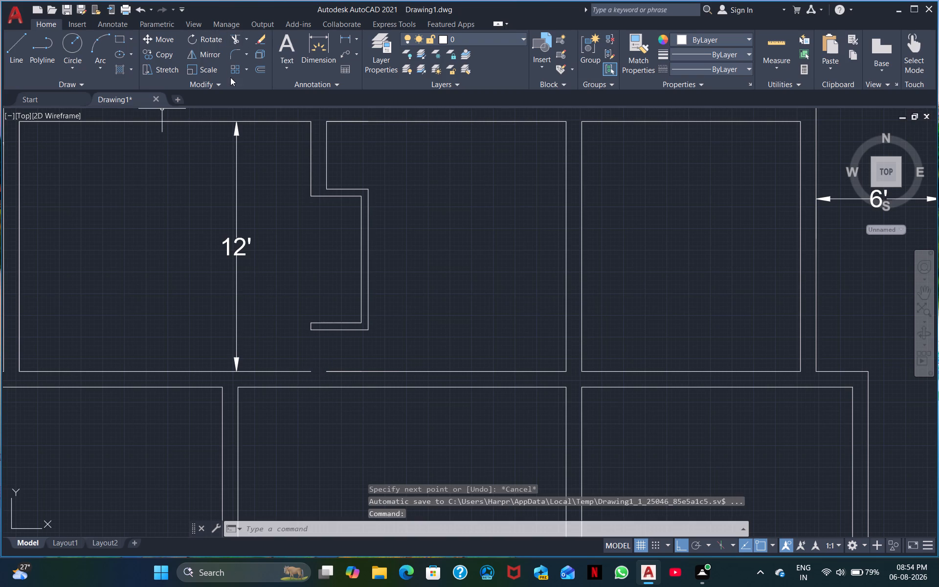
Extend the upper line of the room's lower wall across the gap below the recess.
{"action": "type", "text": "ex"}
{"action": "key", "text": "space"}
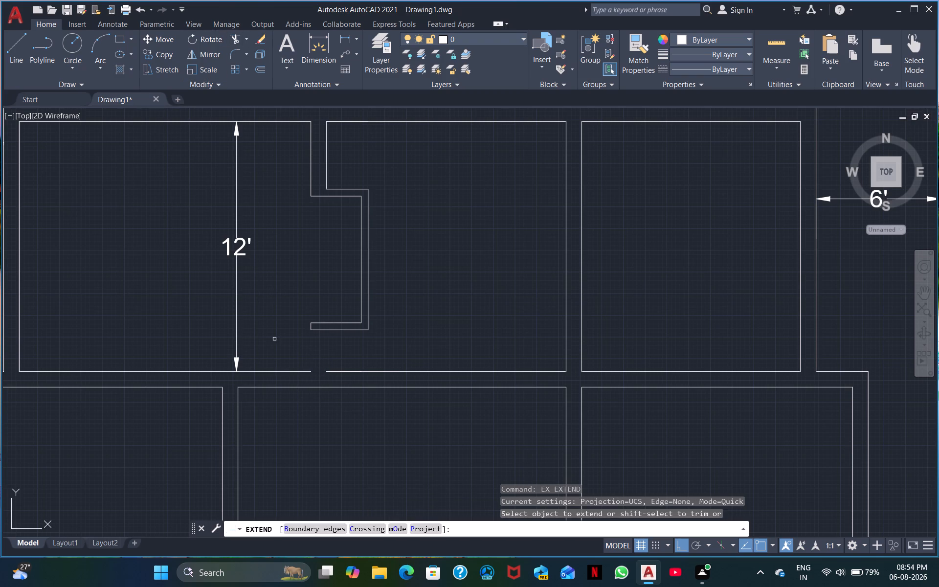
{"action": "left_click", "coordinate": [302, 371]}
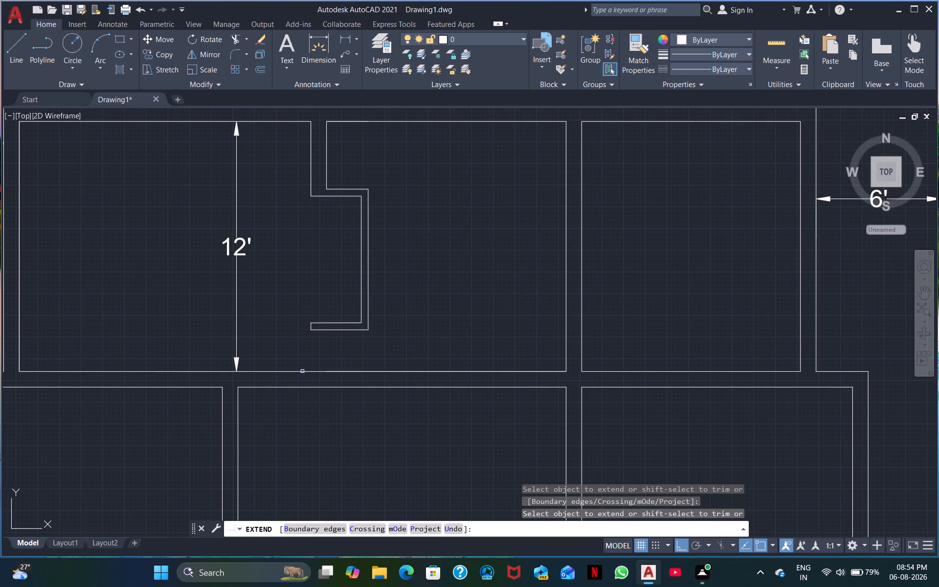
{"action": "scroll", "coordinate": [288, 351], "scroll_direction": "down", "scroll_amount": 1}
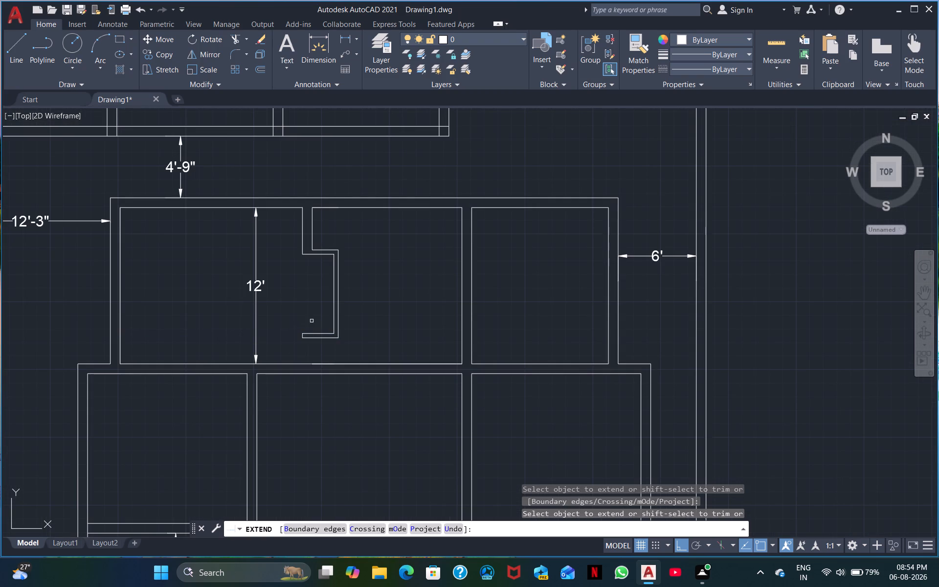
{"action": "key", "text": "Escape"}
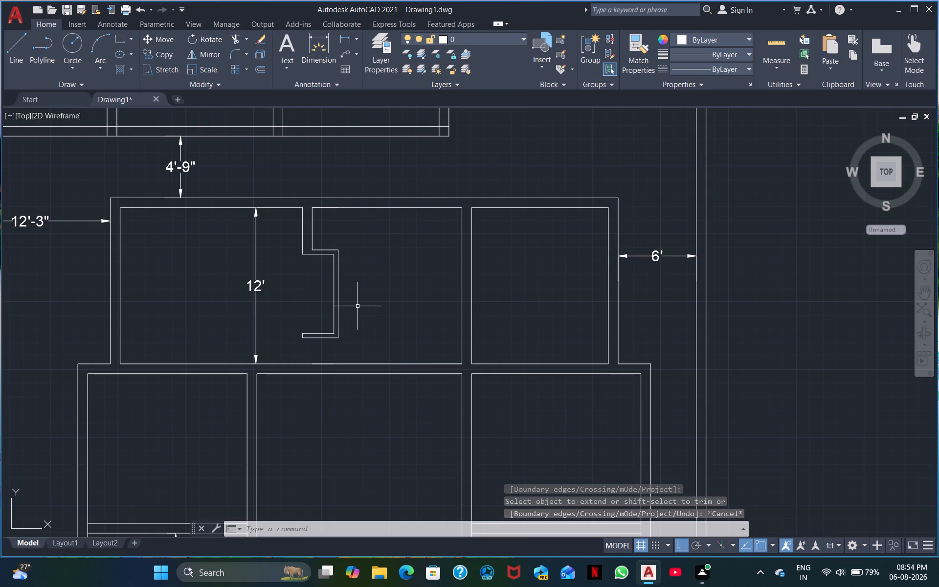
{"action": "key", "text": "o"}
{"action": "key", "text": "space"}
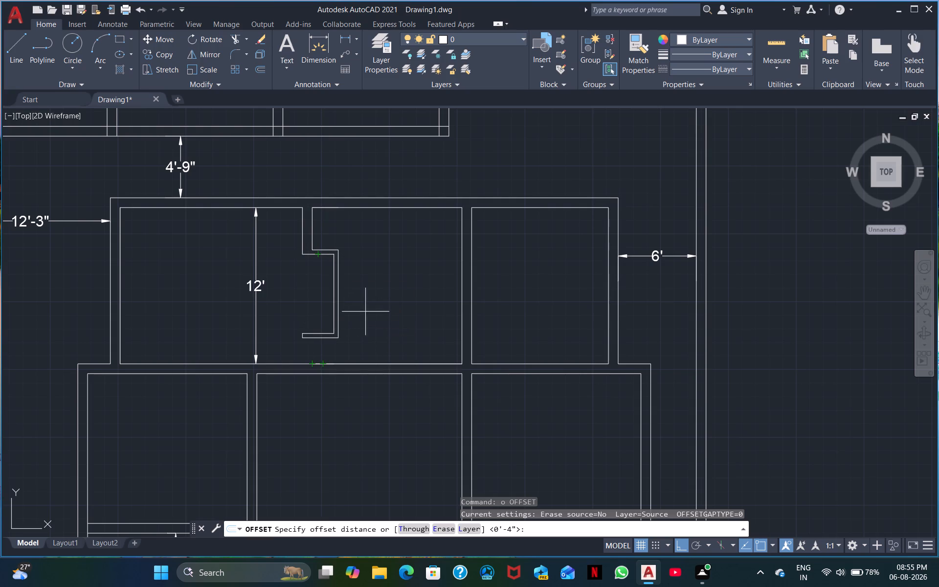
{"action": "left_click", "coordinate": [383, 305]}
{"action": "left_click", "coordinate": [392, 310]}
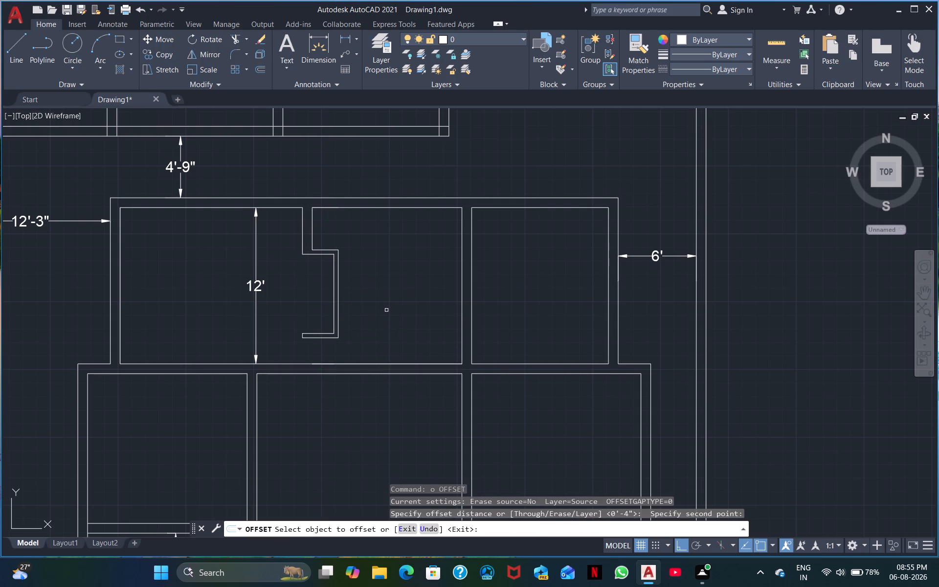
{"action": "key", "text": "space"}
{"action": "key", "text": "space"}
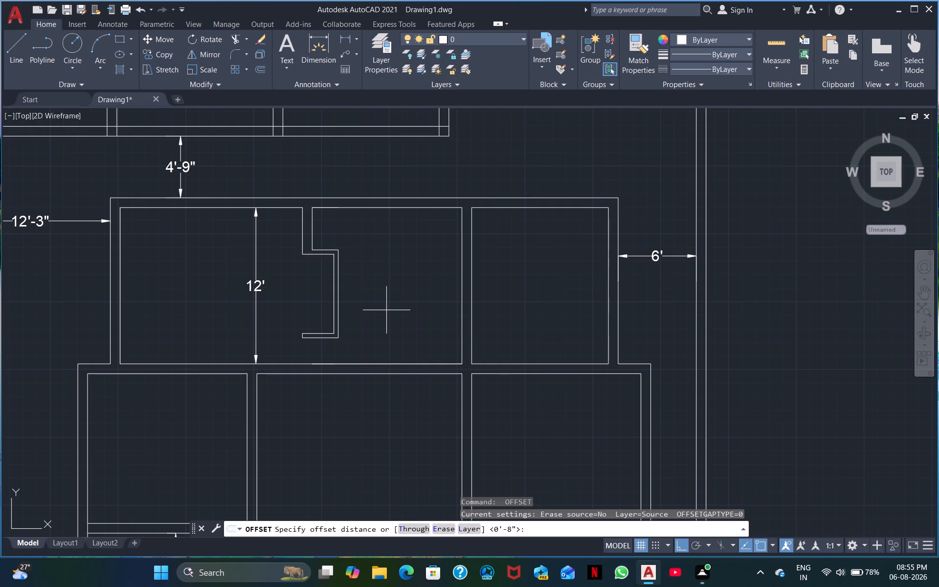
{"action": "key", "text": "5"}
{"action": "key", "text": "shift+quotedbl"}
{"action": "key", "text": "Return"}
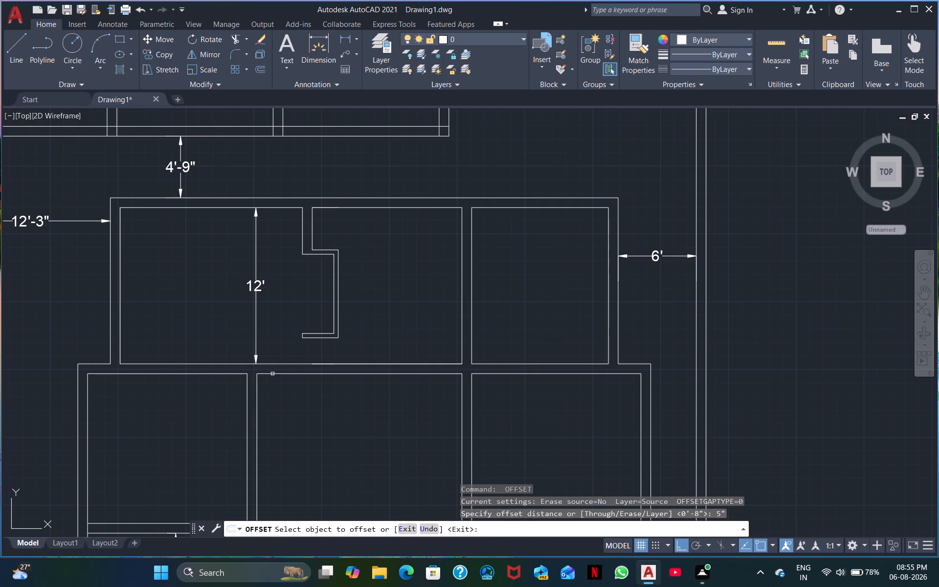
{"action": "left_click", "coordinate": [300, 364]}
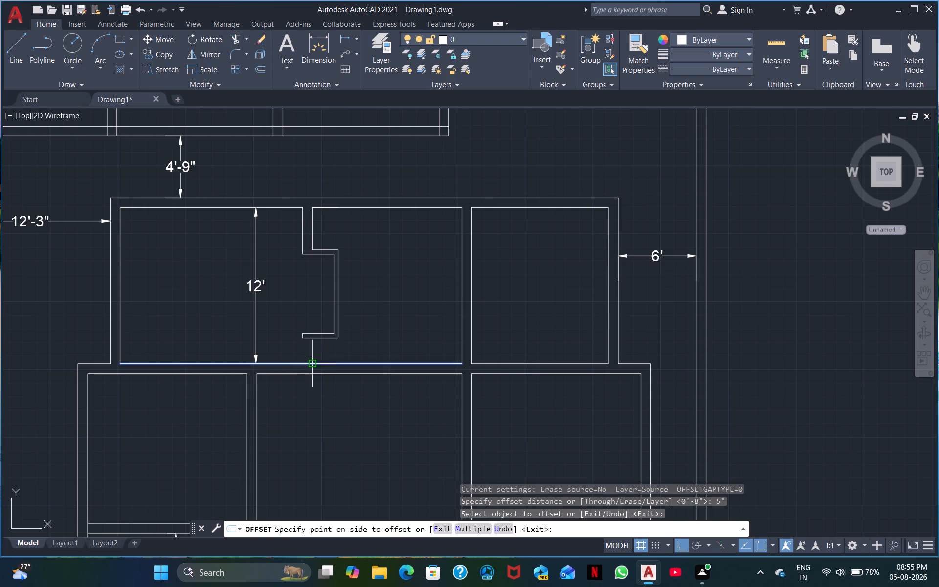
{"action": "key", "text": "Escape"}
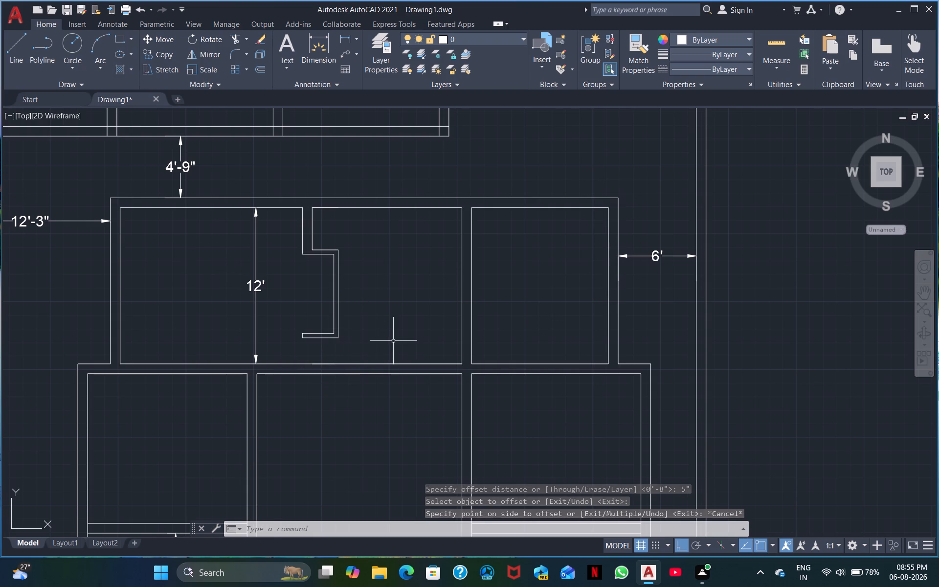
Draw a 3' vertical reference line in the open area beside the recess.
{"action": "scroll", "coordinate": [393, 341], "scroll_direction": "down", "scroll_amount": 1}
{"action": "middle_click_drag", "start_coordinate": [393, 341], "coordinate": [392, 351]}
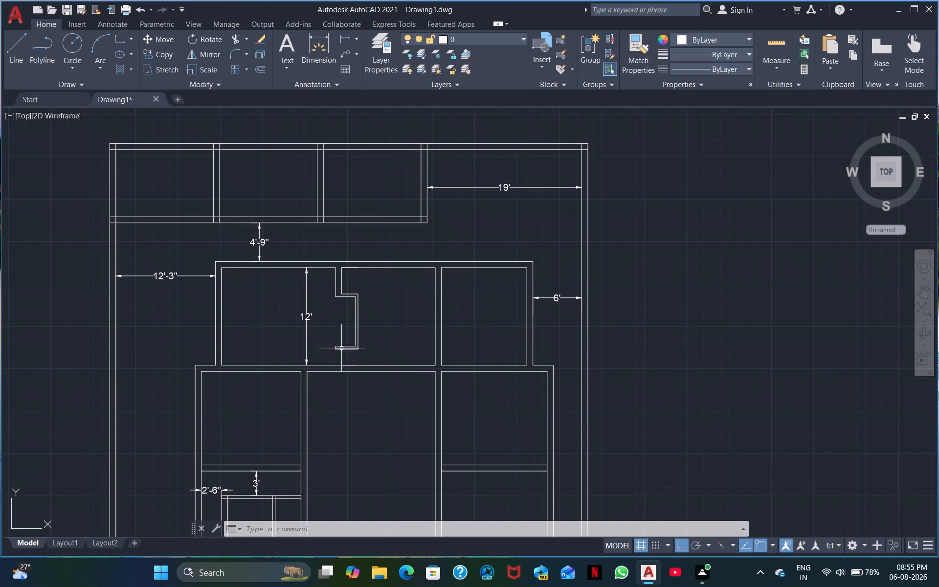
{"action": "left_click", "coordinate": [9, 51]}
{"action": "left_click", "coordinate": [382, 304]}
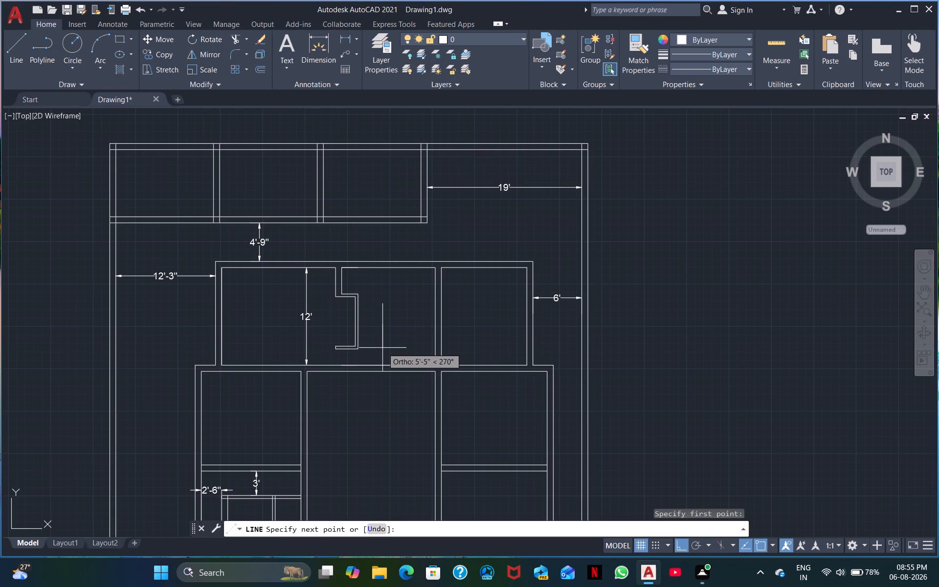
{"action": "type", "text": "3'"}
{"action": "key", "text": "Return"}
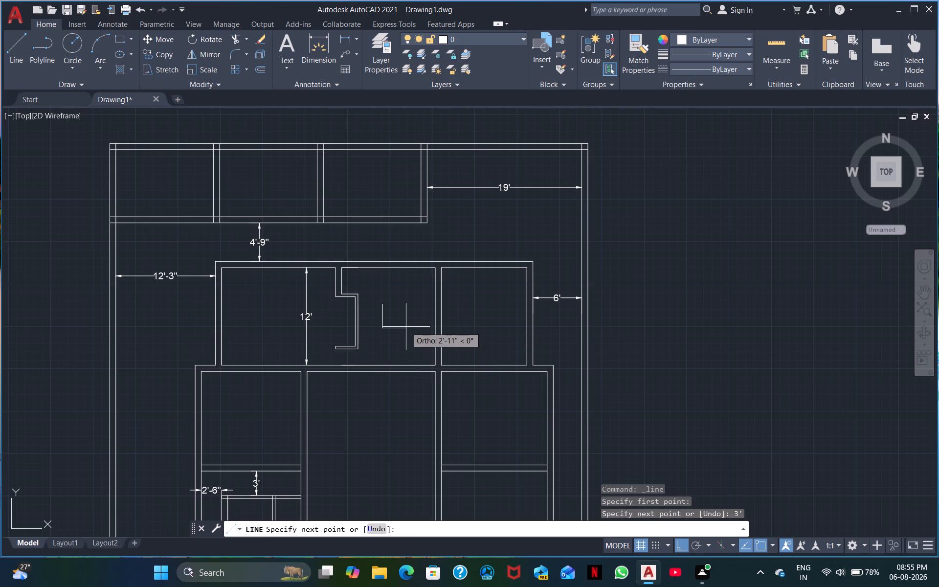
{"action": "key", "text": "Escape"}
Move the 3' line so its lower end meets the room's lower wall line, aligned with the open end of the recess's bottom wall.
{"action": "left_click", "coordinate": [393, 336]}
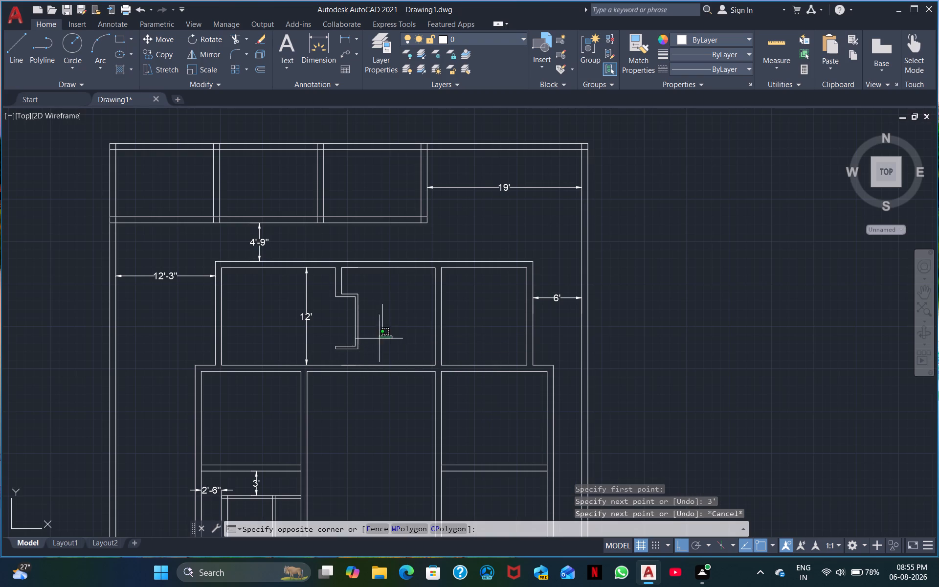
{"action": "left_click", "coordinate": [376, 301]}
{"action": "right_click", "coordinate": [395, 334]}
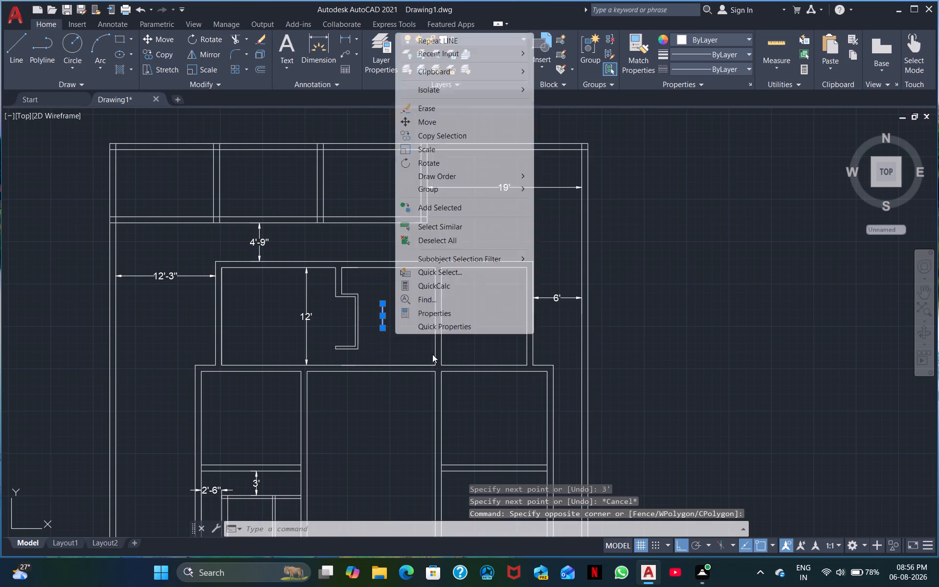
{"action": "left_click", "coordinate": [429, 121]}
{"action": "left_click", "coordinate": [381, 328]}
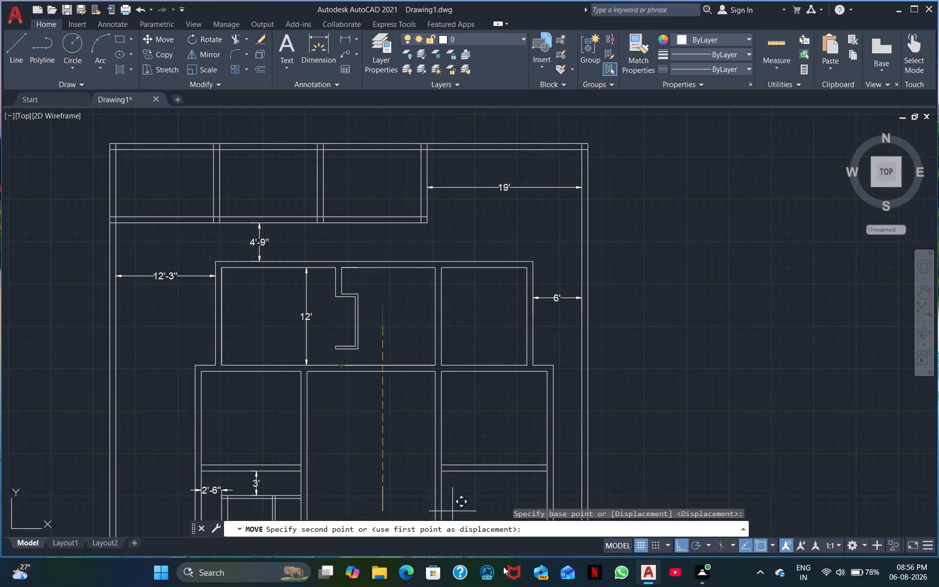
{"action": "left_click", "coordinate": [683, 540]}
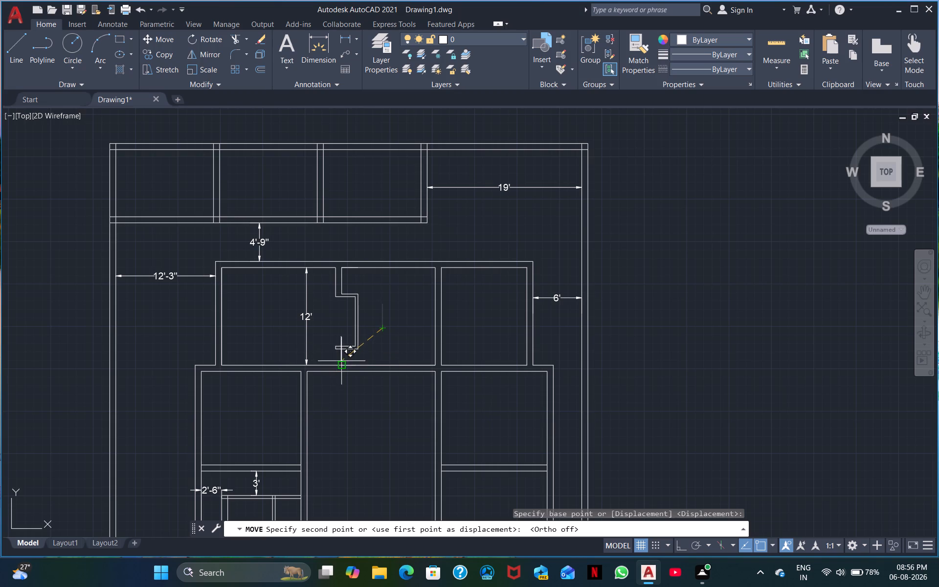
{"action": "scroll", "coordinate": [335, 351], "scroll_direction": "up", "scroll_amount": 3}
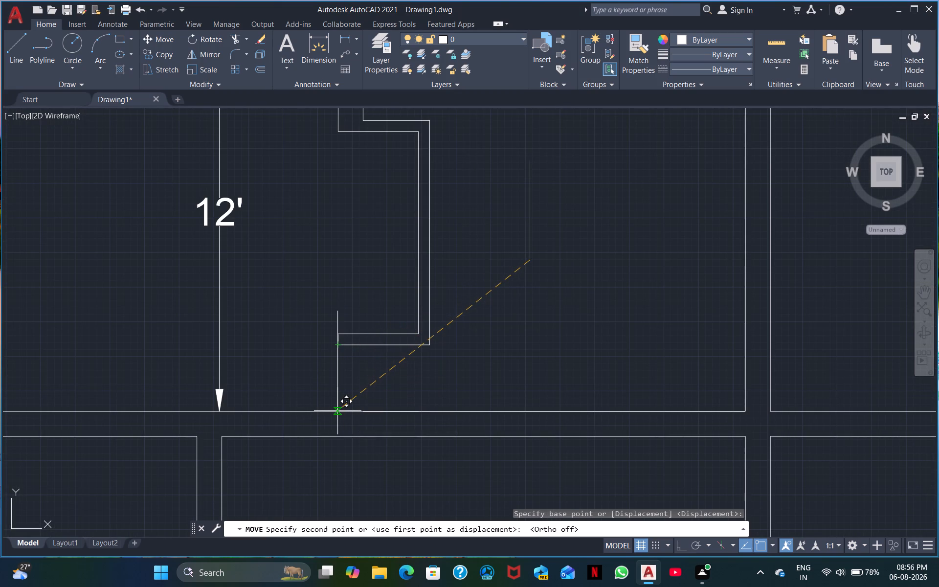
{"action": "scroll", "coordinate": [337, 408], "scroll_direction": "up", "scroll_amount": 3}
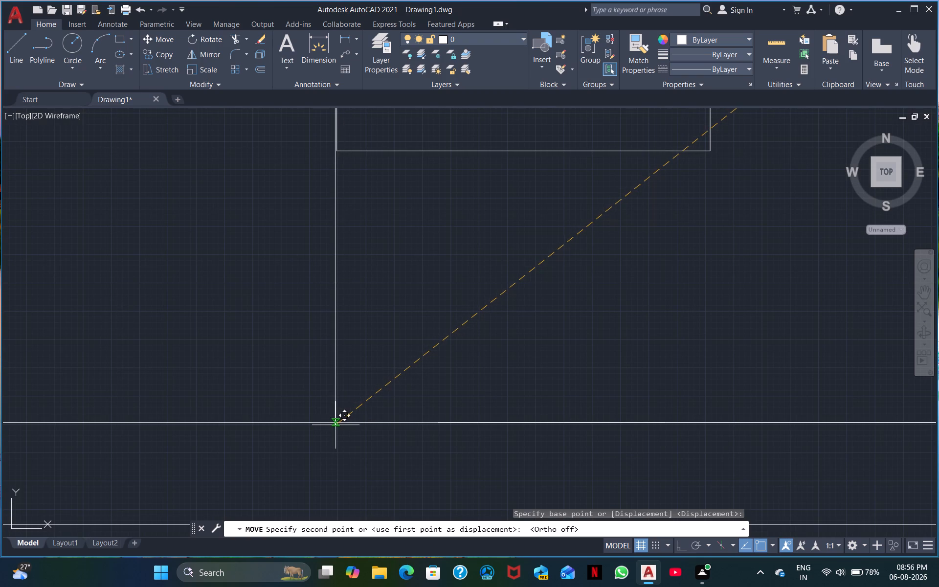
{"action": "left_click", "coordinate": [337, 424]}
{"action": "scroll", "coordinate": [350, 397], "scroll_direction": "down", "scroll_amount": 1}
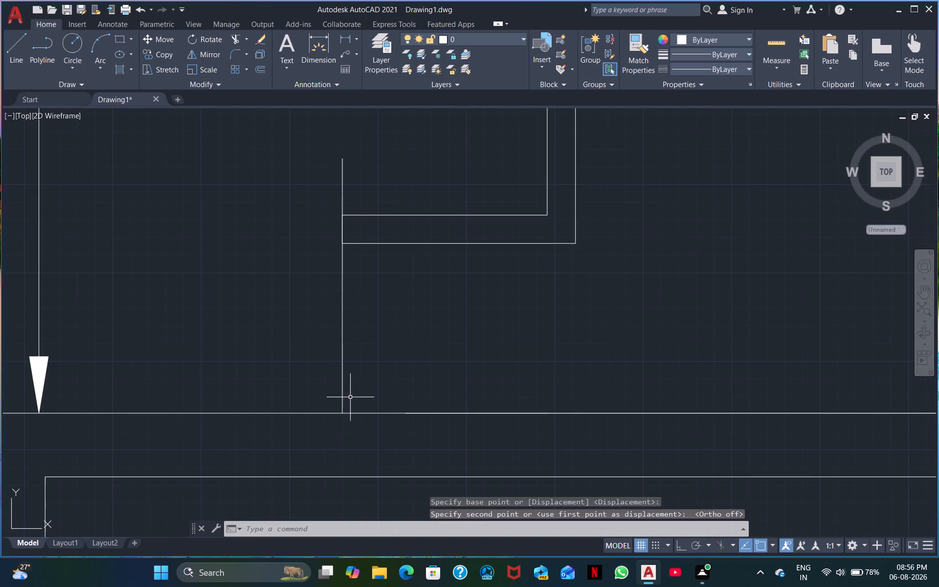
Move the recess's two bottom wall lines up so the lower one meets the top endpoint of the 3' line.
{"action": "middle_click_drag", "start_coordinate": [383, 359], "coordinate": [344, 426]}
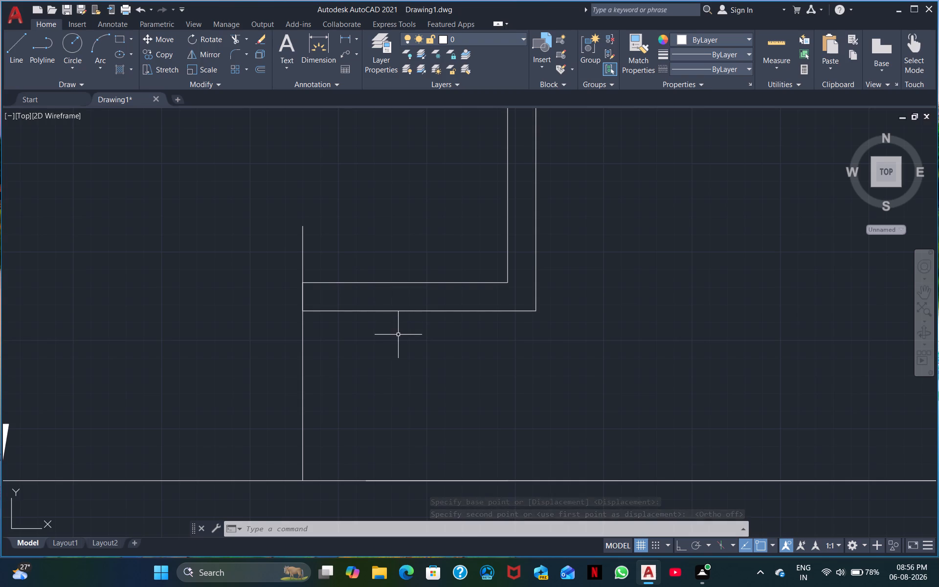
{"action": "left_click", "coordinate": [398, 335]}
{"action": "left_click", "coordinate": [374, 265]}
{"action": "right_click", "coordinate": [394, 277]}
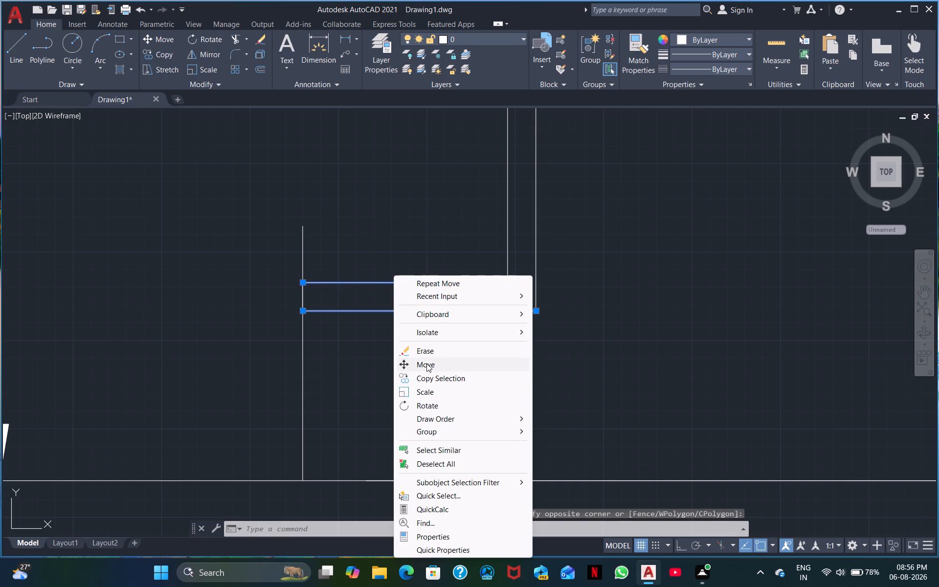
{"action": "left_click", "coordinate": [426, 363]}
{"action": "left_click", "coordinate": [305, 312]}
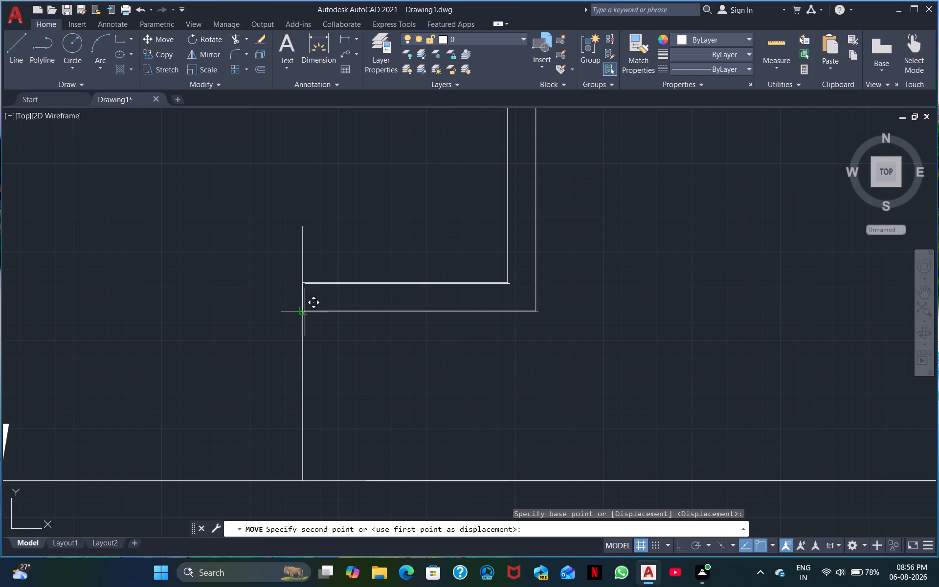
{"action": "scroll", "coordinate": [302, 227], "scroll_direction": "up", "scroll_amount": 3}
{"action": "left_click", "coordinate": [308, 222]}
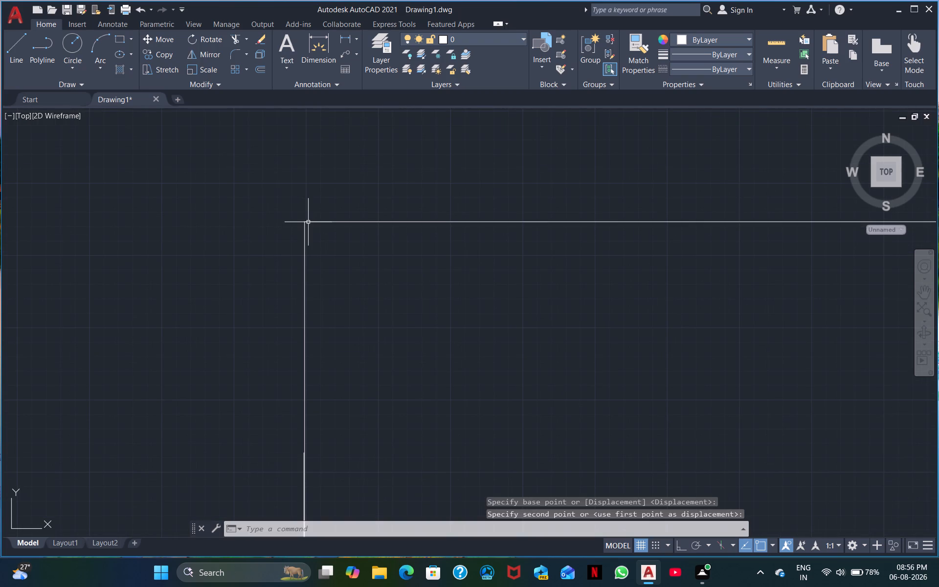
Trim the recess's two vertical wall lines where they run past its moved bottom wall.
{"action": "middle_click_drag", "start_coordinate": [437, 373], "coordinate": [288, 462]}
{"action": "scroll", "coordinate": [379, 425], "scroll_direction": "down", "scroll_amount": 2}
{"action": "middle_click_drag", "start_coordinate": [441, 439], "coordinate": [410, 436]}
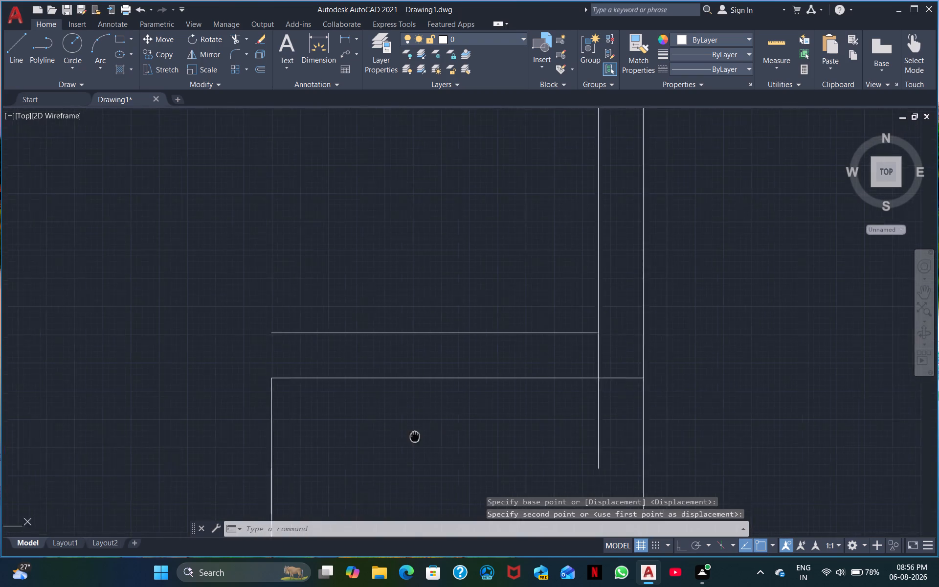
{"action": "middle_click_drag", "start_coordinate": [410, 436], "coordinate": [340, 406]}
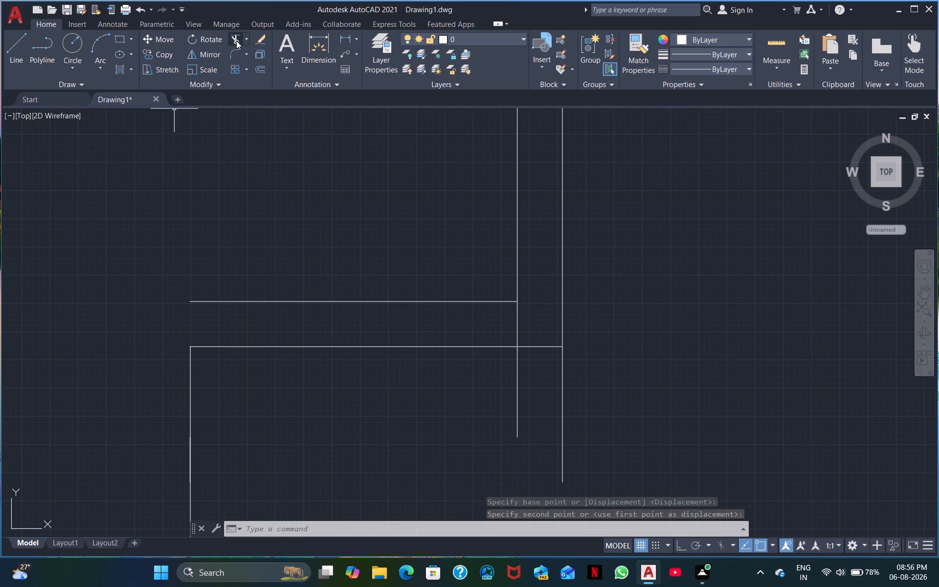
{"action": "left_click", "coordinate": [236, 40]}
{"action": "left_click_drag", "start_coordinate": [634, 399], "coordinate": [483, 398]}
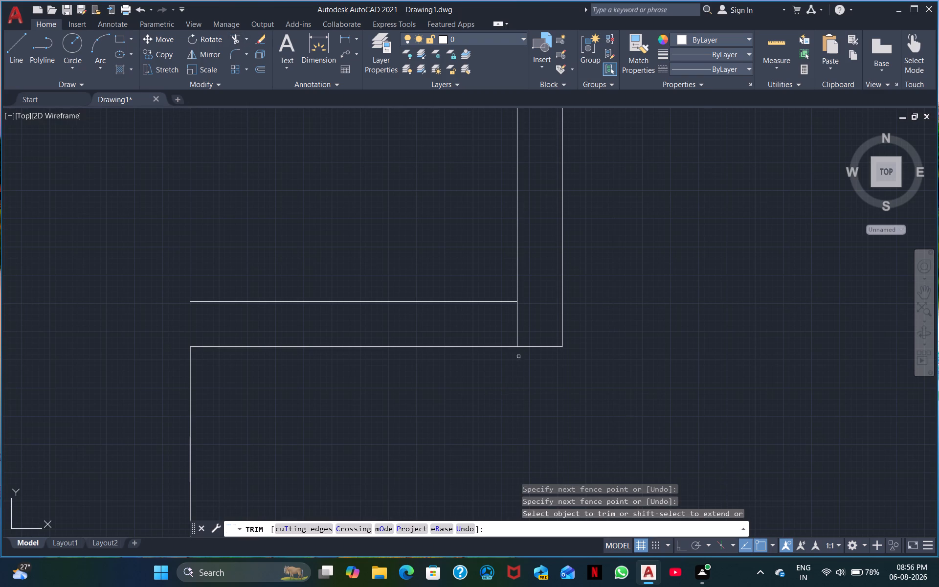
{"action": "left_click", "coordinate": [518, 323]}
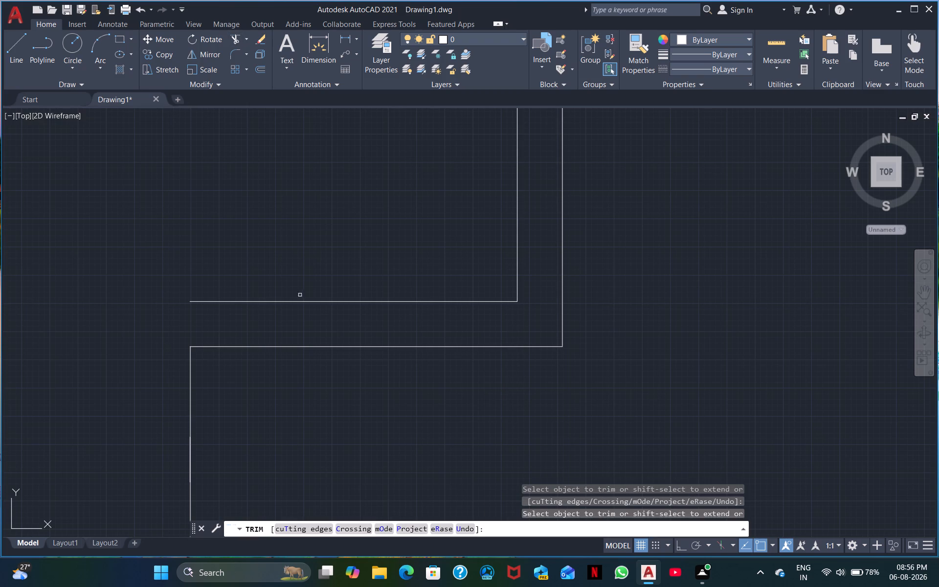
Draw a short vertical line closing the open end of the recess's bottom wall.
{"action": "left_click", "coordinate": [9, 51]}
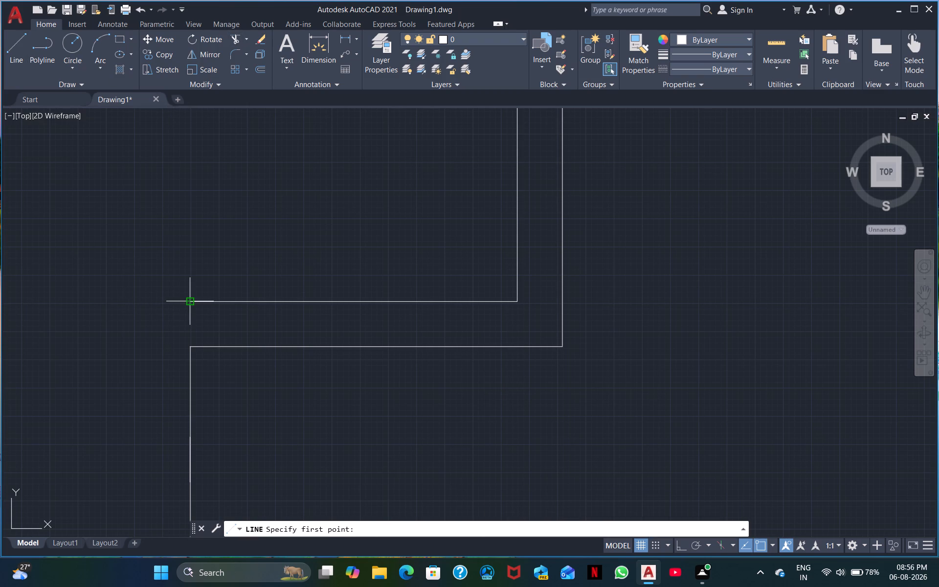
{"action": "left_click", "coordinate": [189, 303]}
{"action": "left_click", "coordinate": [189, 349]}
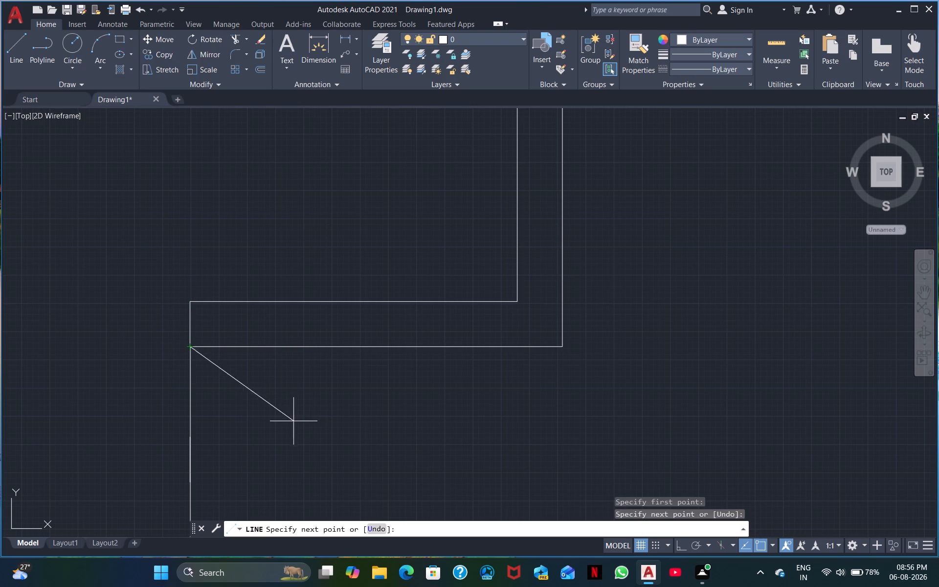
{"action": "key", "text": "Escape"}
Erase the 3' vertical reference line below the recess's bottom wall.
{"action": "left_click_drag", "start_coordinate": [298, 429], "coordinate": [267, 429]}
{"action": "left_click", "coordinate": [91, 400]}
{"action": "right_click", "coordinate": [97, 392]}
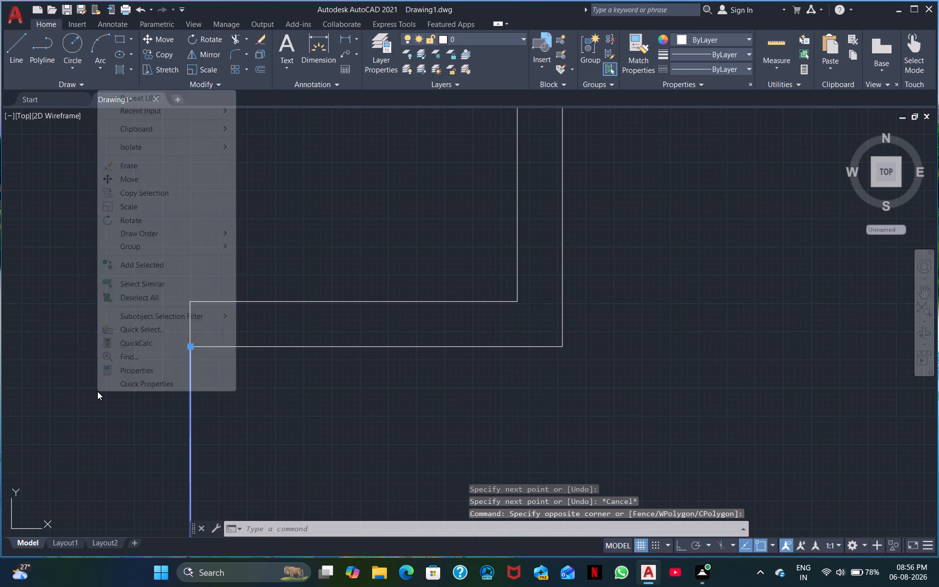
{"action": "left_click", "coordinate": [141, 162]}
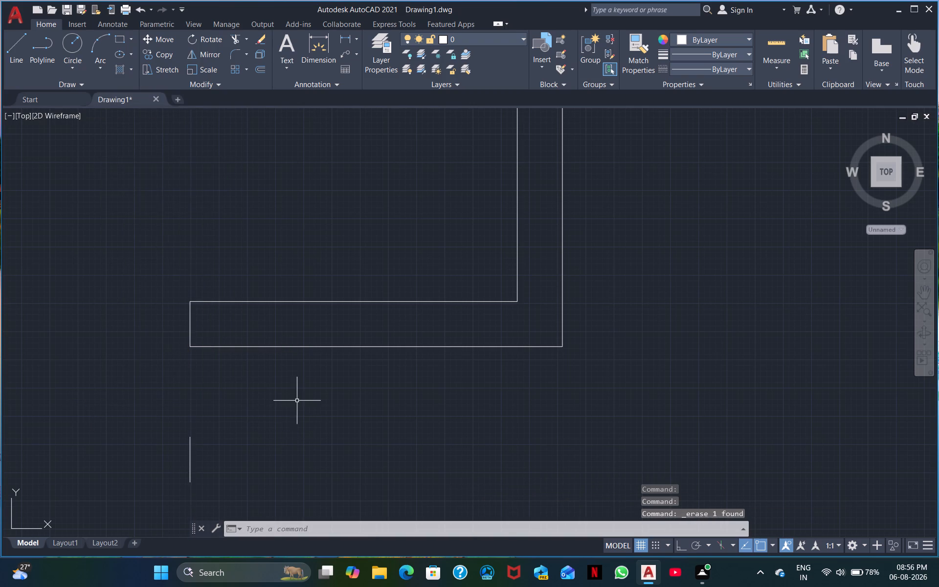
Erase the leftover short vertical line just below the open end of the recess's bottom wall.
{"action": "middle_click_drag", "start_coordinate": [297, 401], "coordinate": [213, 278]}
{"action": "scroll", "coordinate": [164, 332], "scroll_direction": "down", "scroll_amount": 3}
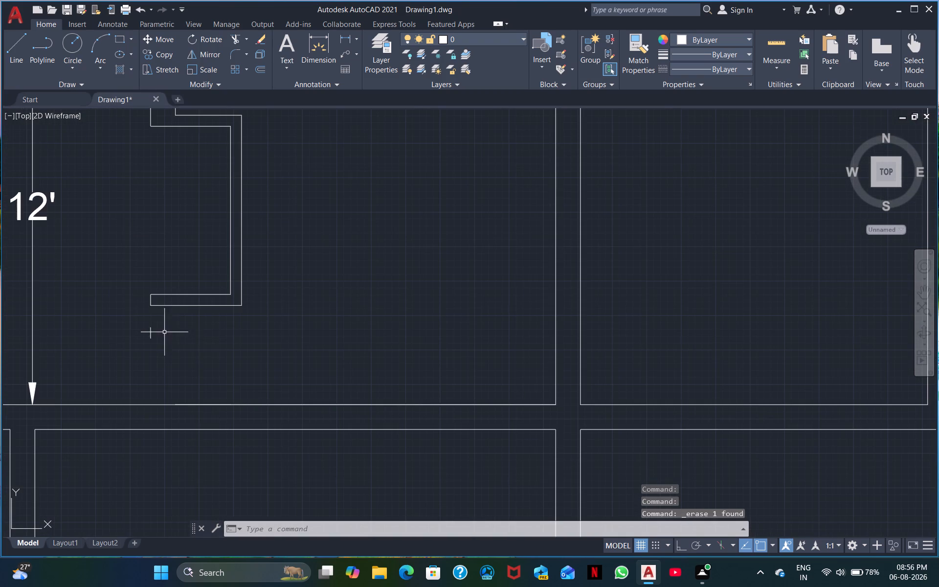
{"action": "left_click_drag", "start_coordinate": [161, 326], "coordinate": [130, 333]}
{"action": "left_click_drag", "start_coordinate": [126, 335], "coordinate": [122, 337]}
{"action": "key", "text": "Escape"}
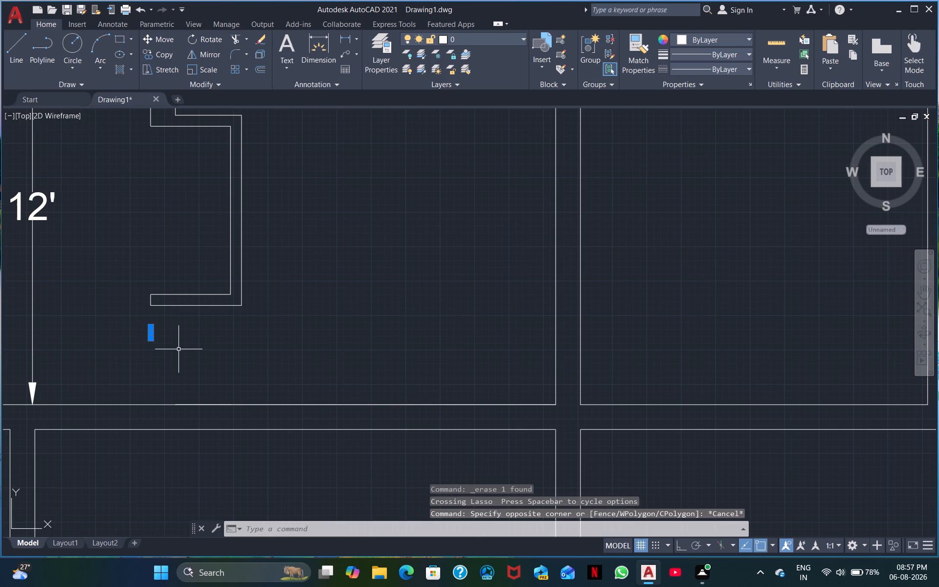
{"action": "right_click", "coordinate": [179, 349]}
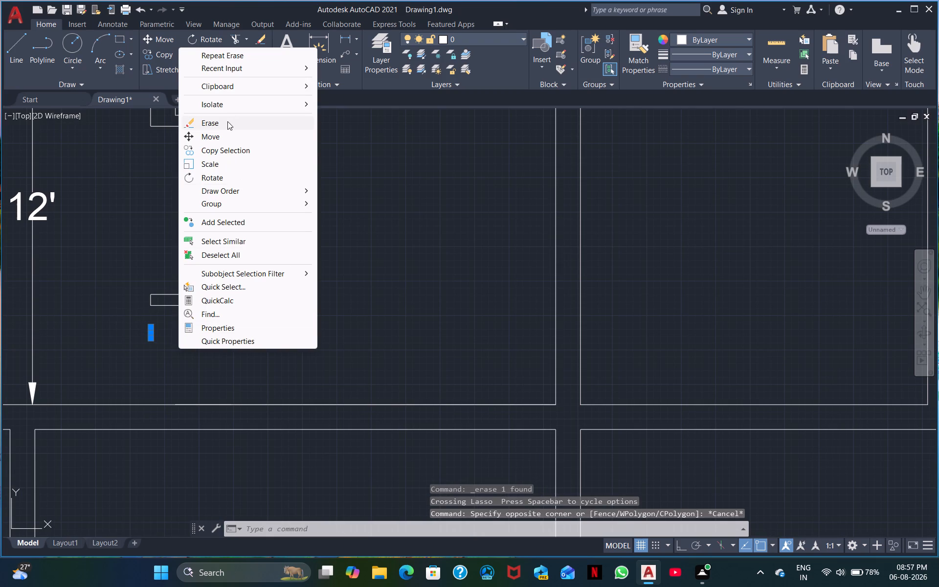
{"action": "double_click", "coordinate": [226, 122]}
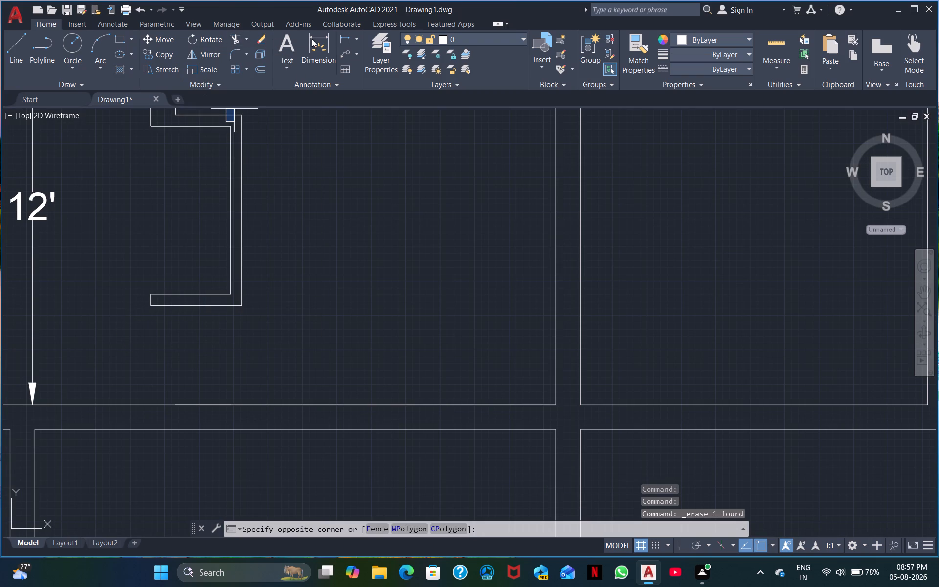
Check the vertical gap between the recess's bottom wall and the lower wall with a trial linear dimension.
{"action": "left_click", "coordinate": [341, 35]}
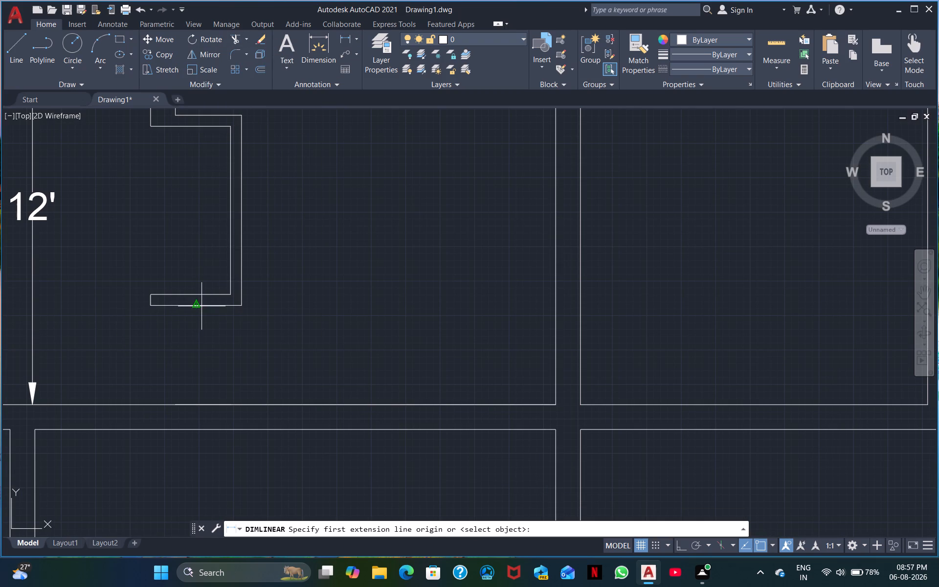
{"action": "left_click", "coordinate": [201, 306]}
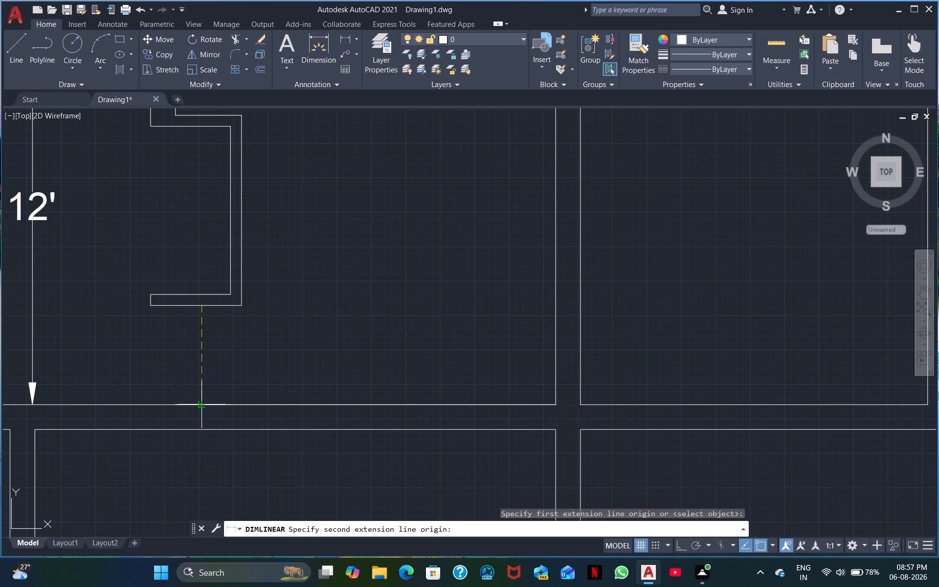
{"action": "left_click", "coordinate": [202, 405]}
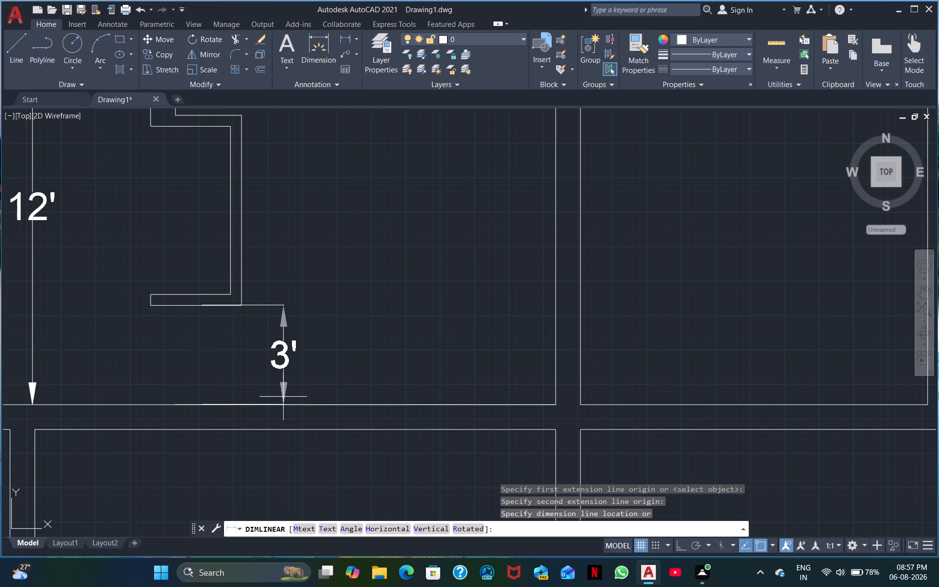
{"action": "key", "text": "Escape"}
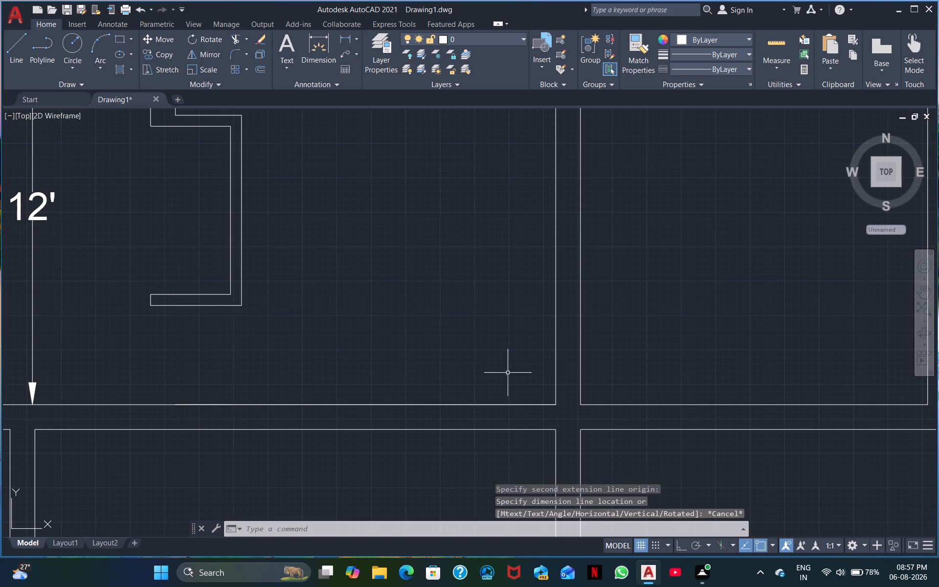
Draw a rectangle 2' long and 9" wide in the empty area above the plan's upper-left corner.
{"action": "middle_click_drag", "start_coordinate": [317, 311], "coordinate": [463, 505]}
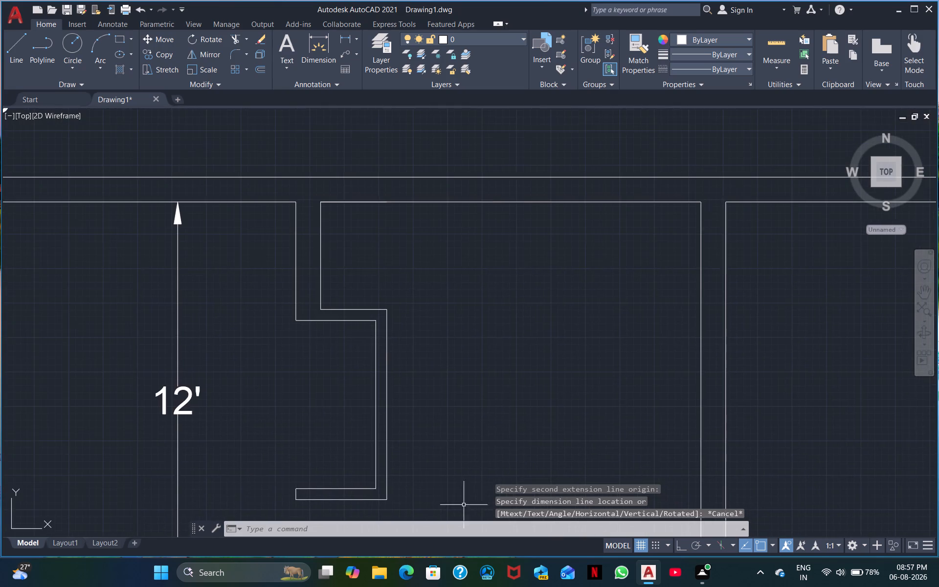
{"action": "middle_click_drag", "start_coordinate": [468, 445], "coordinate": [502, 553]}
{"action": "scroll", "coordinate": [473, 425], "scroll_direction": "down", "scroll_amount": 2}
{"action": "middle_click_drag", "start_coordinate": [317, 351], "coordinate": [445, 331]}
{"action": "middle_click_drag", "start_coordinate": [62, 194], "coordinate": [91, 287]}
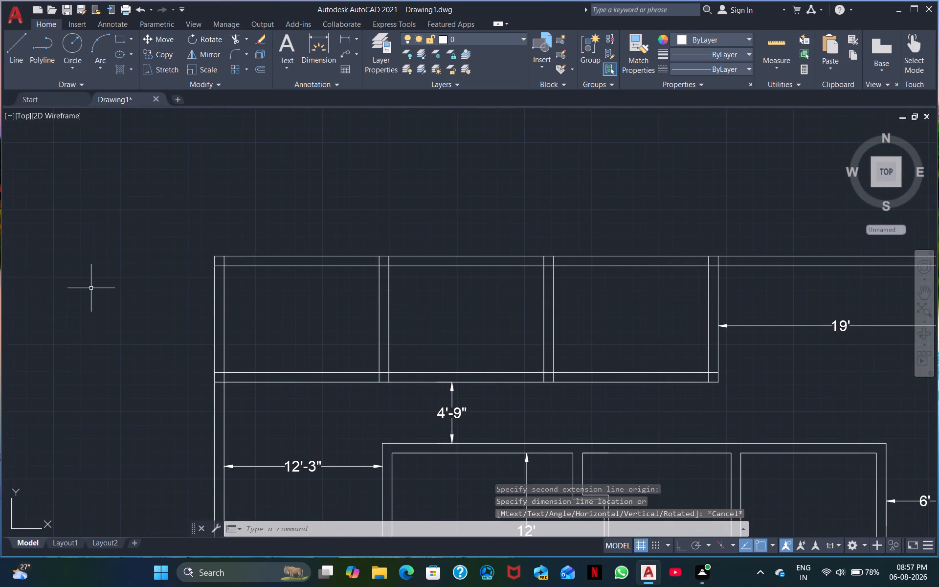
{"action": "left_click", "coordinate": [166, 141]}
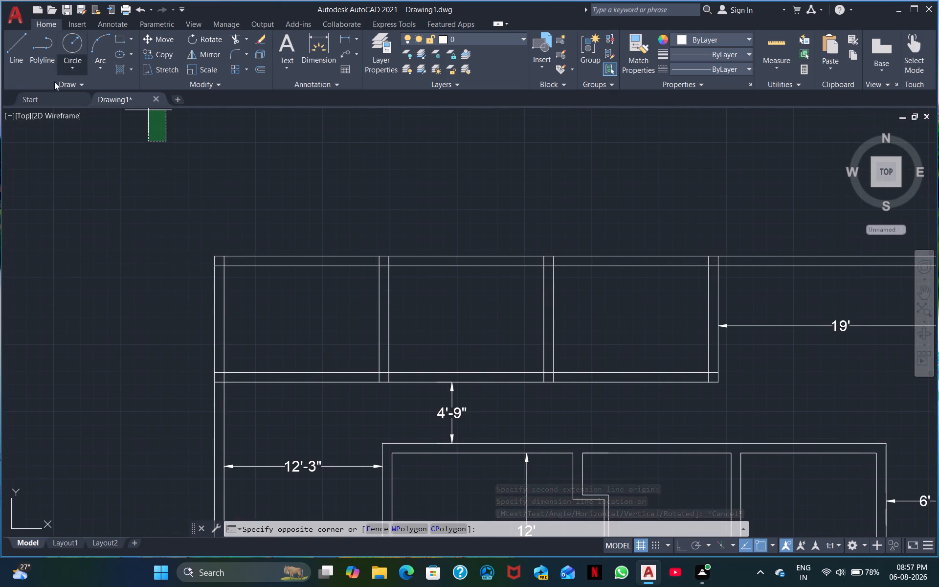
{"action": "left_click", "coordinate": [102, 188]}
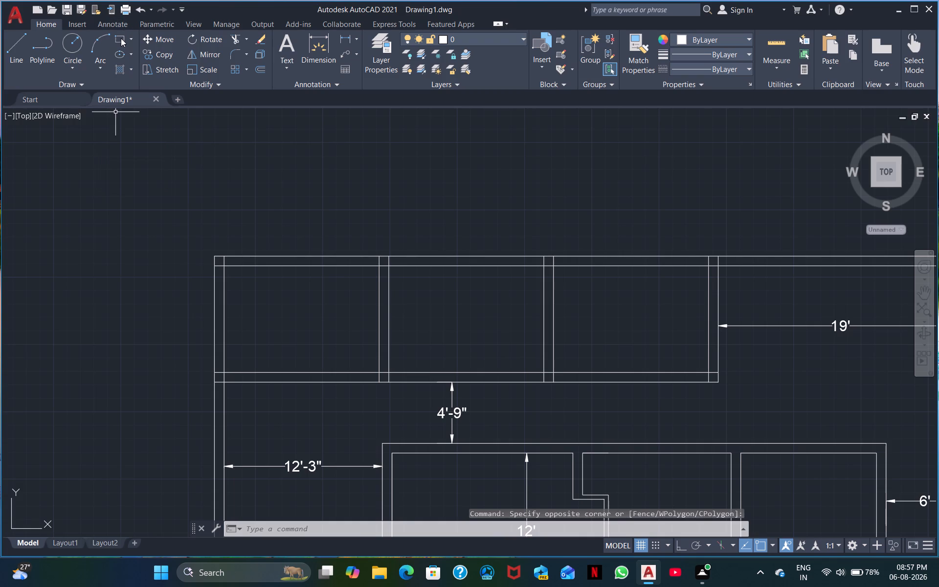
{"action": "left_click", "coordinate": [121, 38]}
{"action": "left_click", "coordinate": [156, 156]}
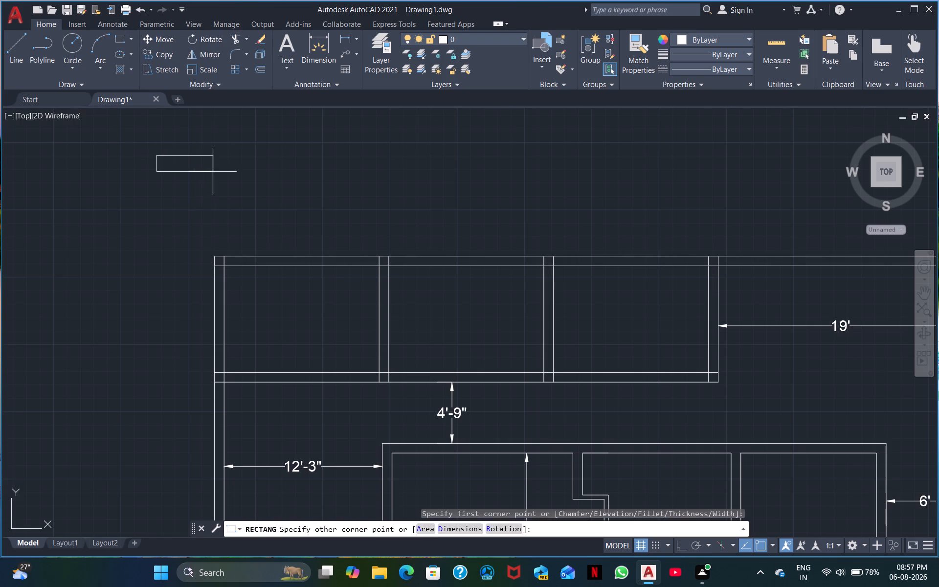
{"action": "left_click", "coordinate": [459, 532]}
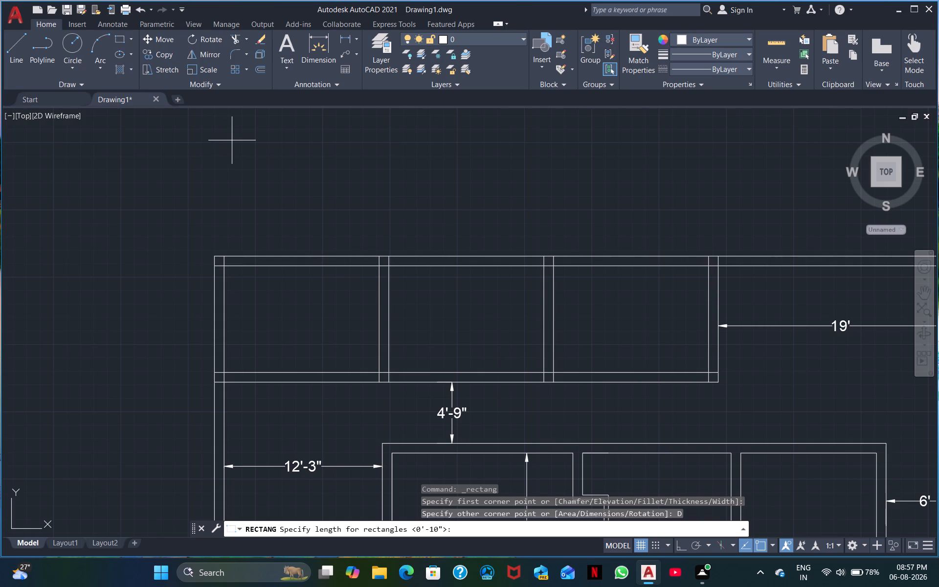
{"action": "key", "text": "3"}
{"action": "key", "text": "BackSpace"}
{"action": "type", "text": "2'"}
{"action": "key", "text": "Return"}
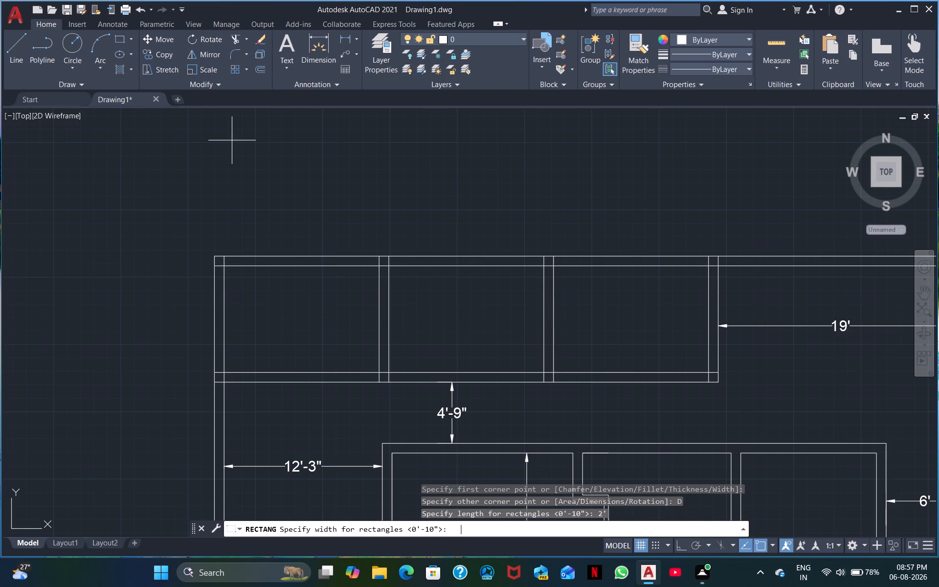
{"action": "key", "text": "9"}
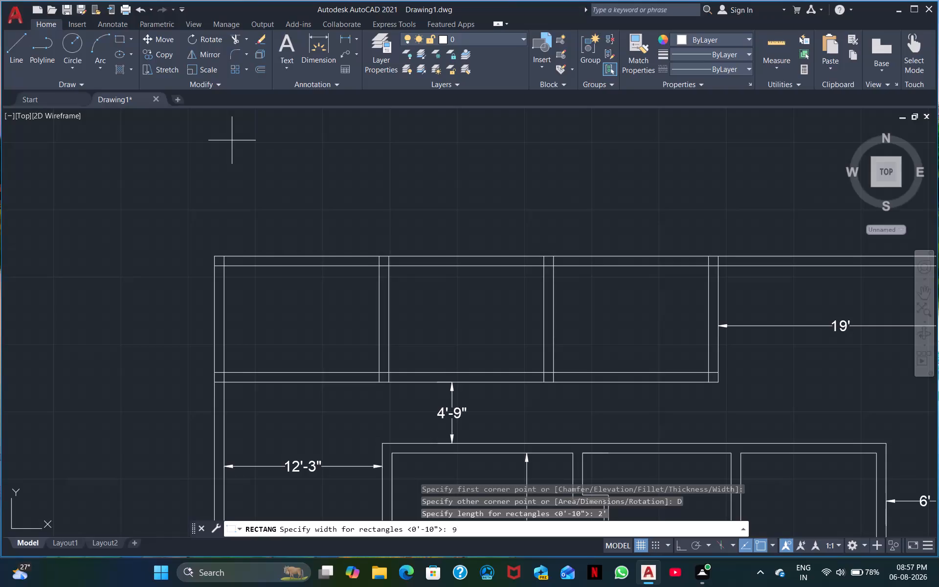
{"action": "key", "text": "shift+quotedbl"}
{"action": "key", "text": "Return"}
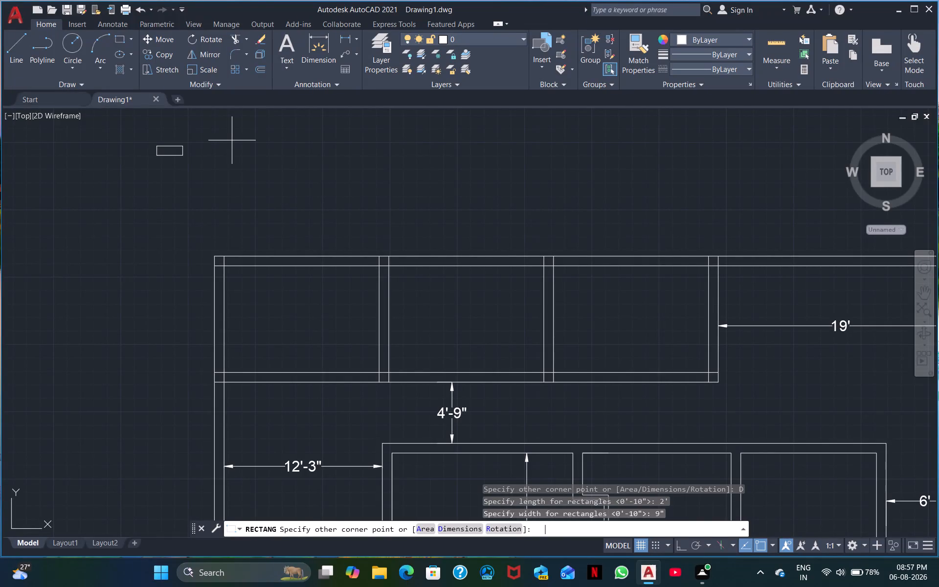
{"action": "left_click", "coordinate": [269, 170]}
{"action": "left_click", "coordinate": [208, 200]}
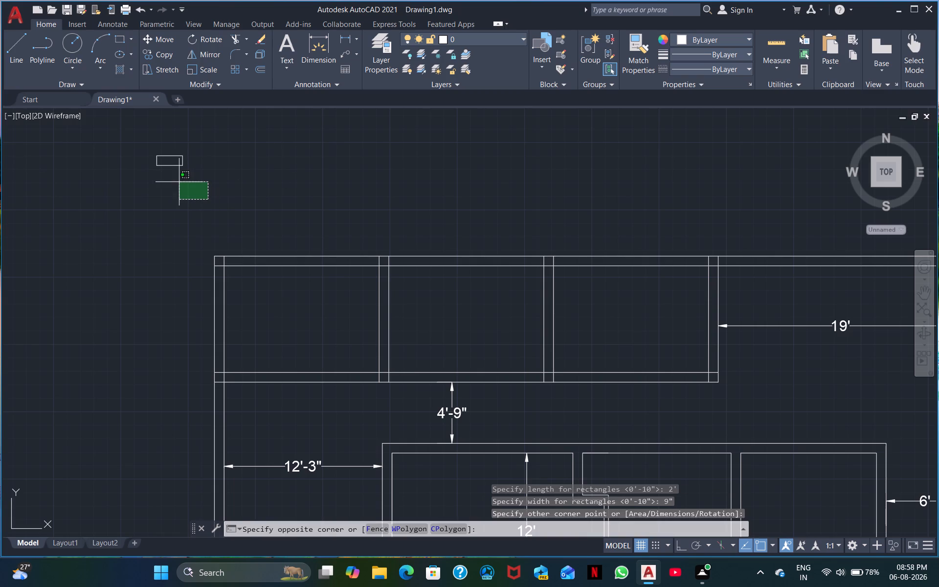
{"action": "left_click", "coordinate": [296, 200]}
Draw three horizontal lines across the 2' by 9" rectangle in one continuous run, one at mid-height and one on either side of it.
{"action": "scroll", "coordinate": [112, 177], "scroll_direction": "up", "scroll_amount": 2}
{"action": "middle_click_drag", "start_coordinate": [257, 271], "coordinate": [316, 369]}
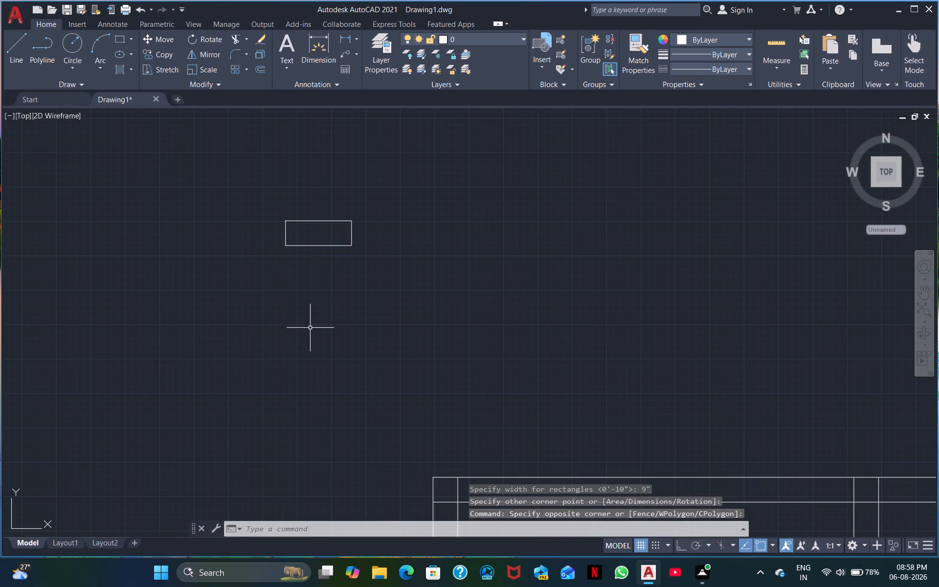
{"action": "middle_click_drag", "start_coordinate": [292, 316], "coordinate": [316, 377]}
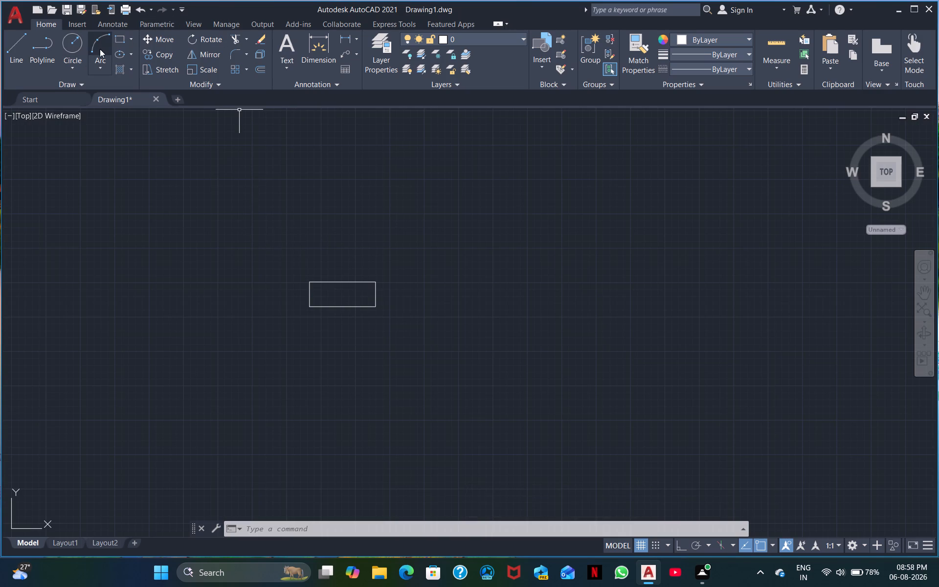
{"action": "left_click", "coordinate": [19, 40]}
{"action": "scroll", "coordinate": [246, 403], "scroll_direction": "up", "scroll_amount": 2}
{"action": "scroll", "coordinate": [331, 331], "scroll_direction": "up", "scroll_amount": 1}
{"action": "middle_click_drag", "start_coordinate": [332, 331], "coordinate": [0, 466]}
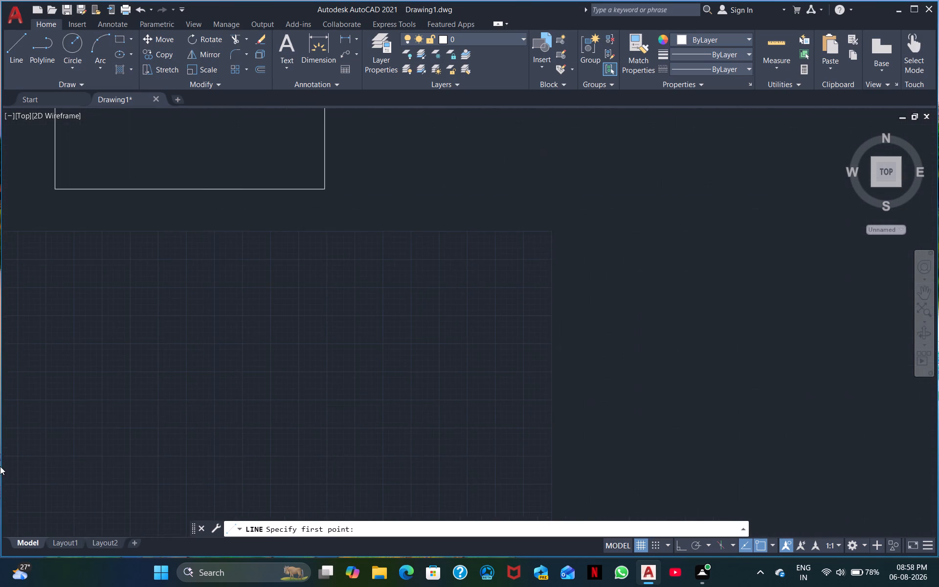
{"action": "middle_click_drag", "start_coordinate": [4, 445], "coordinate": [31, 566]}
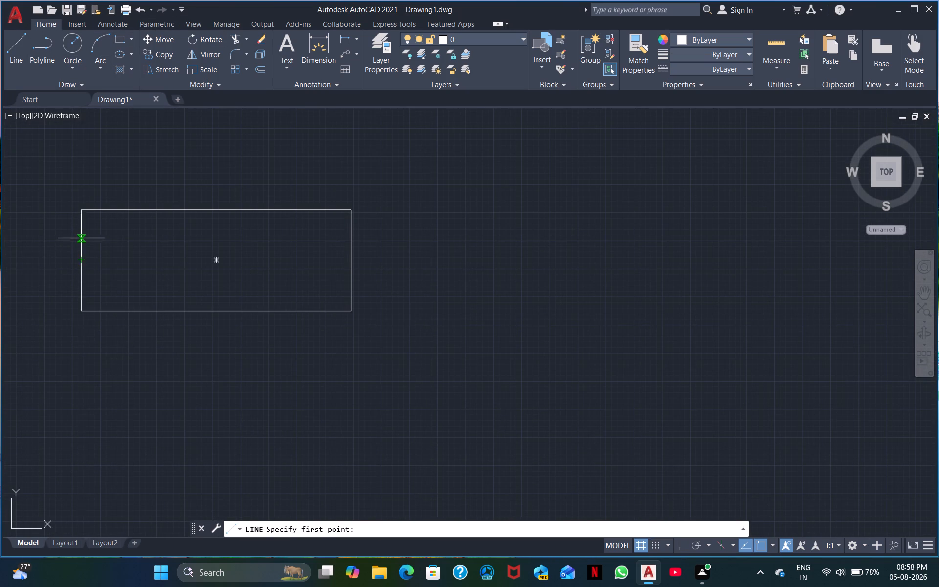
{"action": "left_click", "coordinate": [81, 261]}
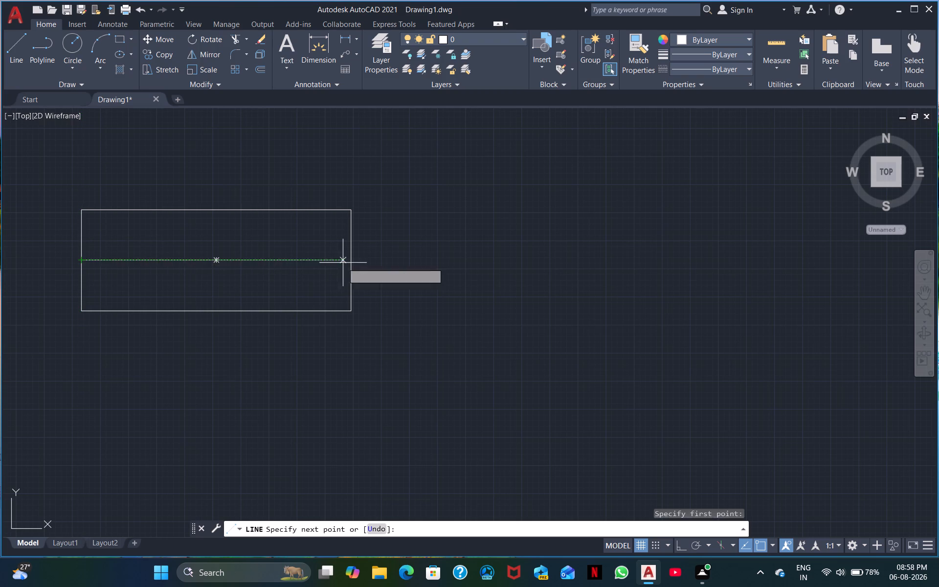
{"action": "left_click", "coordinate": [349, 260]}
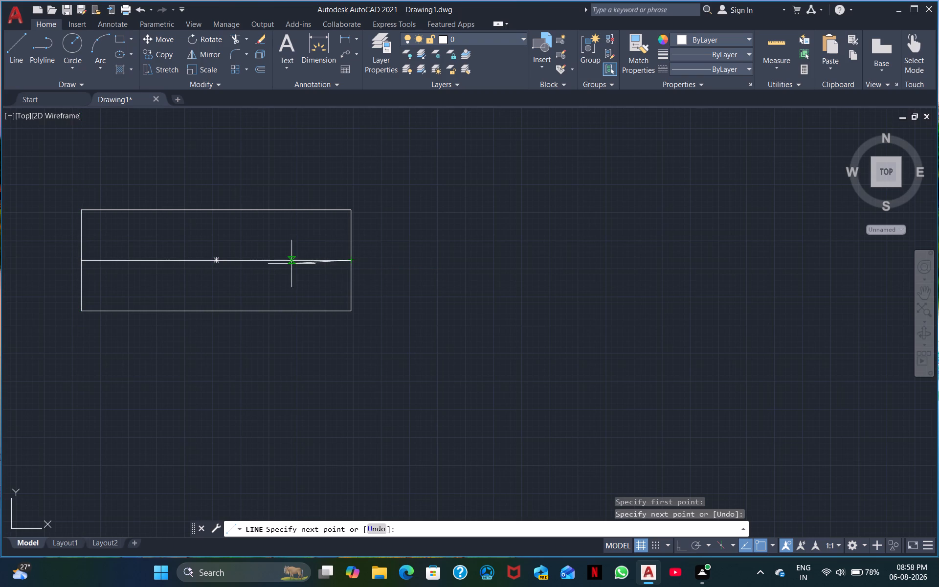
{"action": "left_click", "coordinate": [350, 240]}
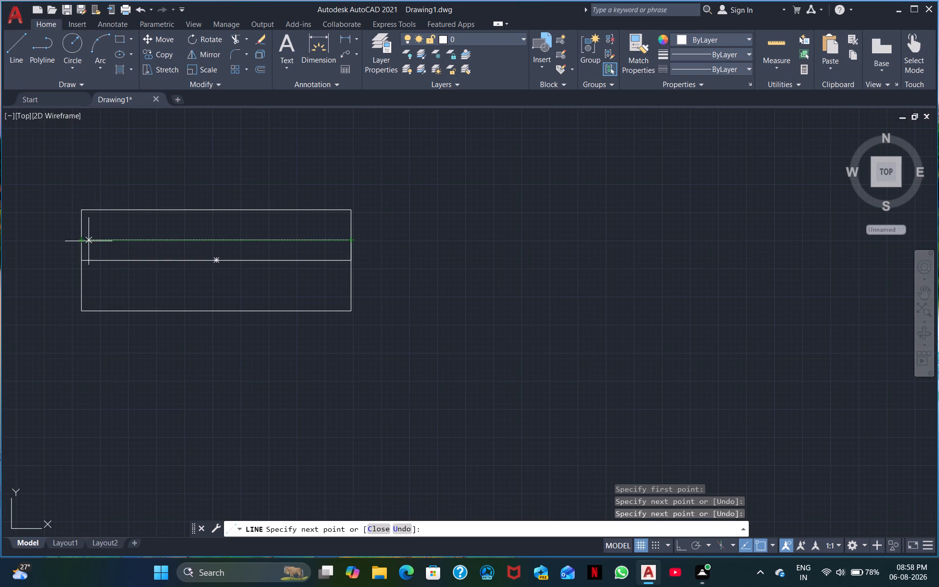
{"action": "left_click", "coordinate": [85, 243]}
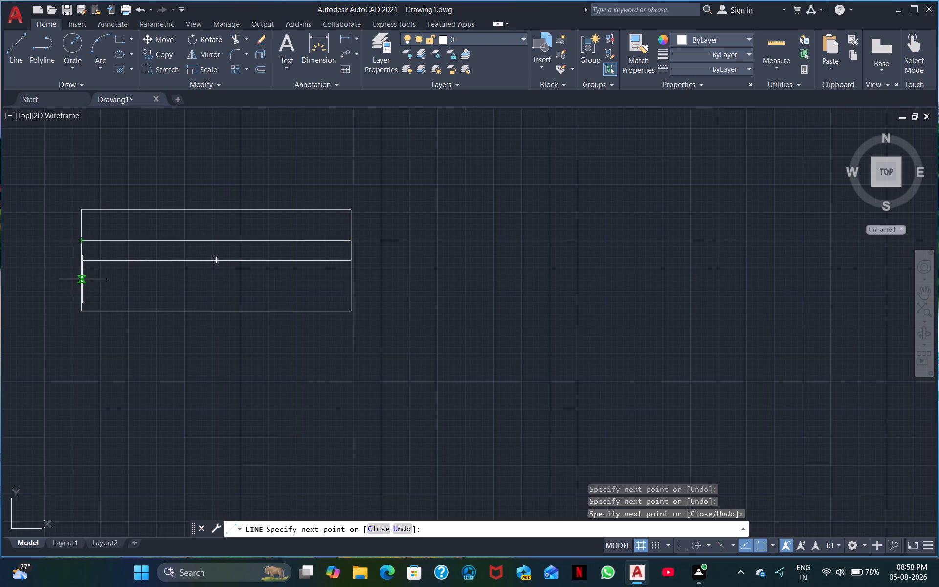
{"action": "left_click", "coordinate": [81, 283]}
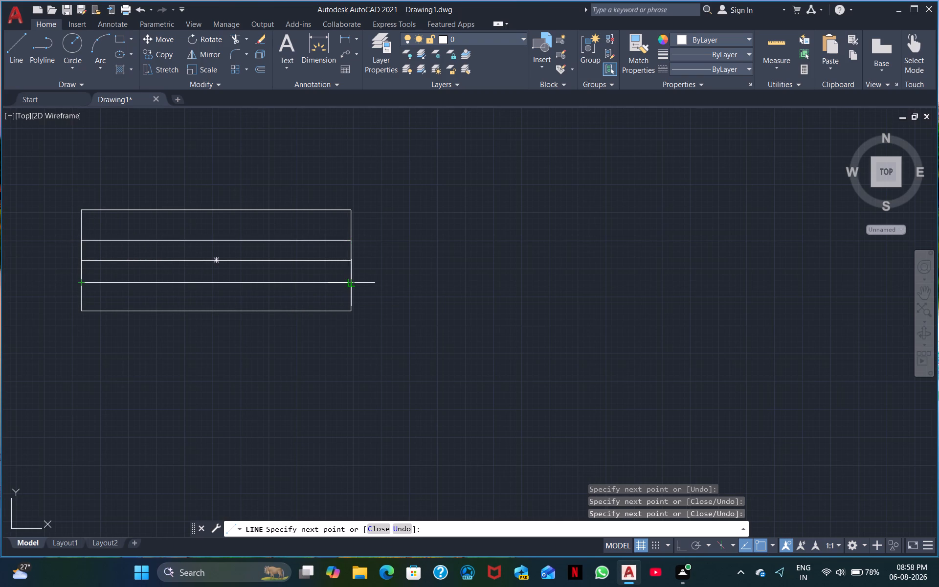
{"action": "left_click", "coordinate": [350, 280]}
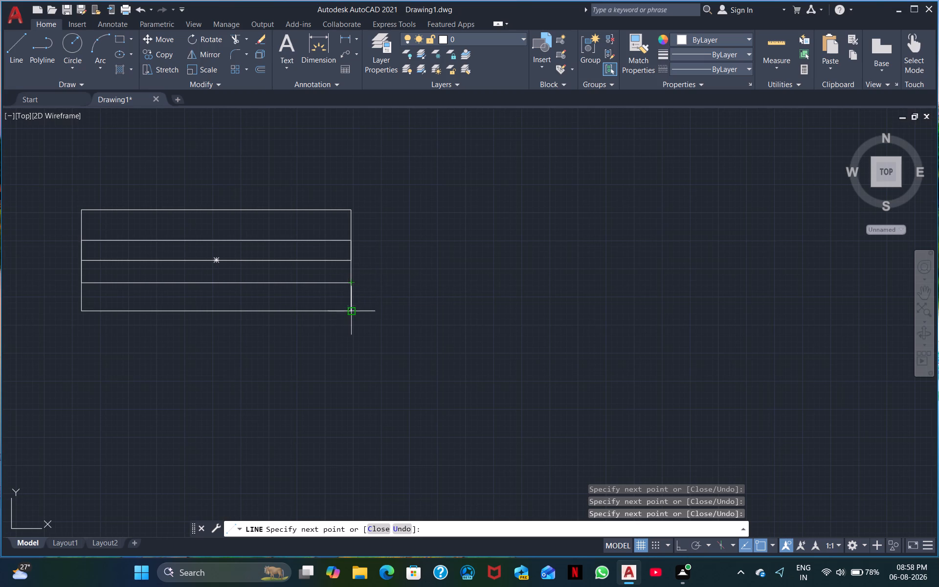
{"action": "key", "text": "Escape"}
Apply Join to the small rectangle and all the lines drawn inside it.
{"action": "double_click", "coordinate": [391, 353]}
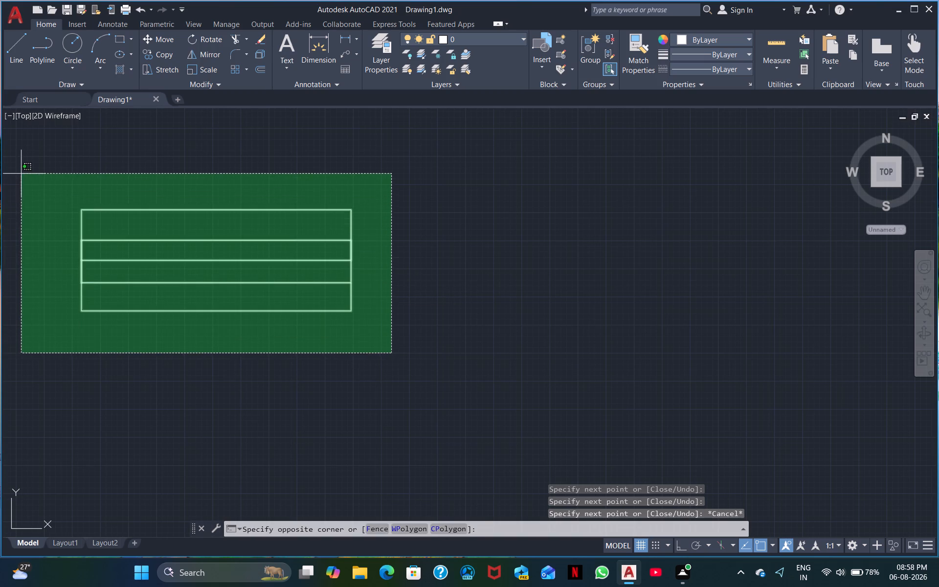
{"action": "left_click", "coordinate": [21, 174]}
{"action": "type", "text": "j"}
{"action": "key", "text": "space"}
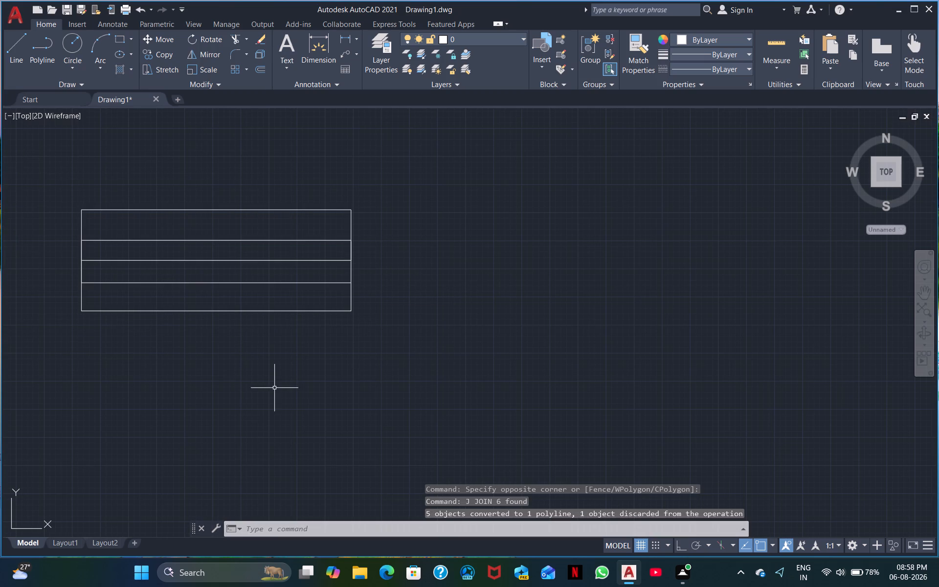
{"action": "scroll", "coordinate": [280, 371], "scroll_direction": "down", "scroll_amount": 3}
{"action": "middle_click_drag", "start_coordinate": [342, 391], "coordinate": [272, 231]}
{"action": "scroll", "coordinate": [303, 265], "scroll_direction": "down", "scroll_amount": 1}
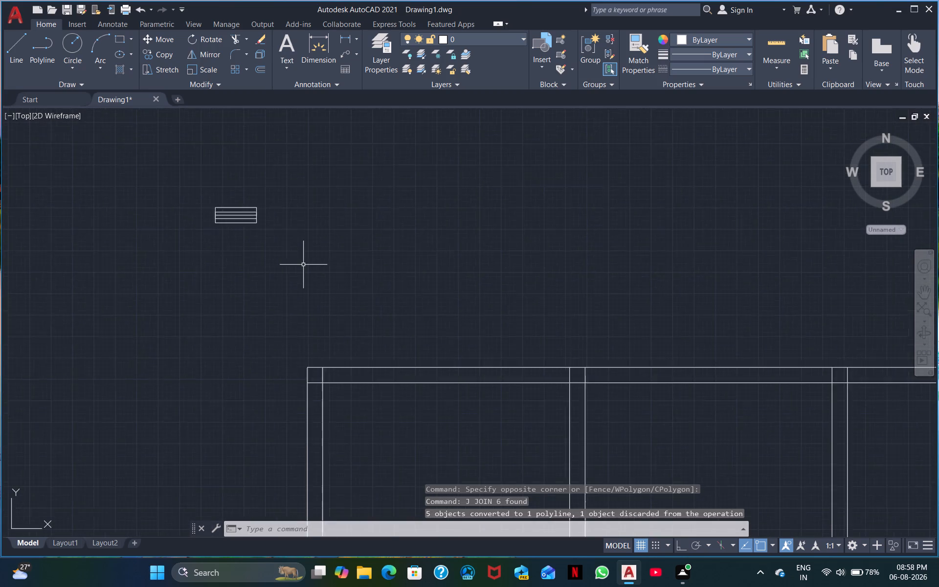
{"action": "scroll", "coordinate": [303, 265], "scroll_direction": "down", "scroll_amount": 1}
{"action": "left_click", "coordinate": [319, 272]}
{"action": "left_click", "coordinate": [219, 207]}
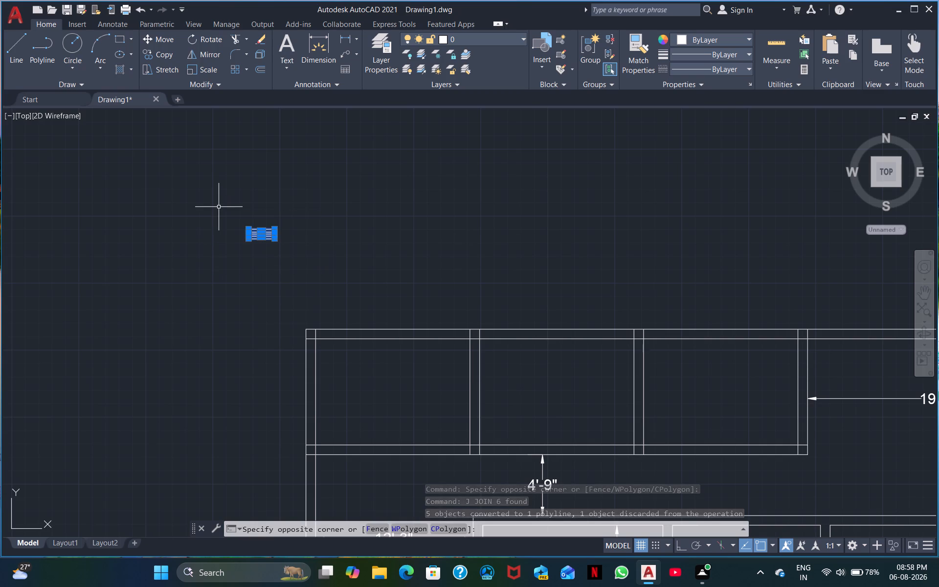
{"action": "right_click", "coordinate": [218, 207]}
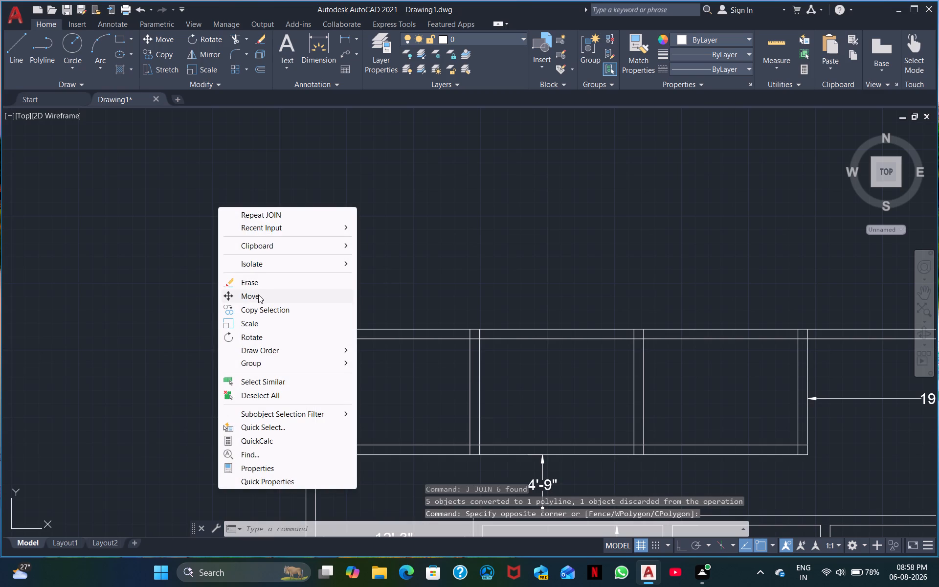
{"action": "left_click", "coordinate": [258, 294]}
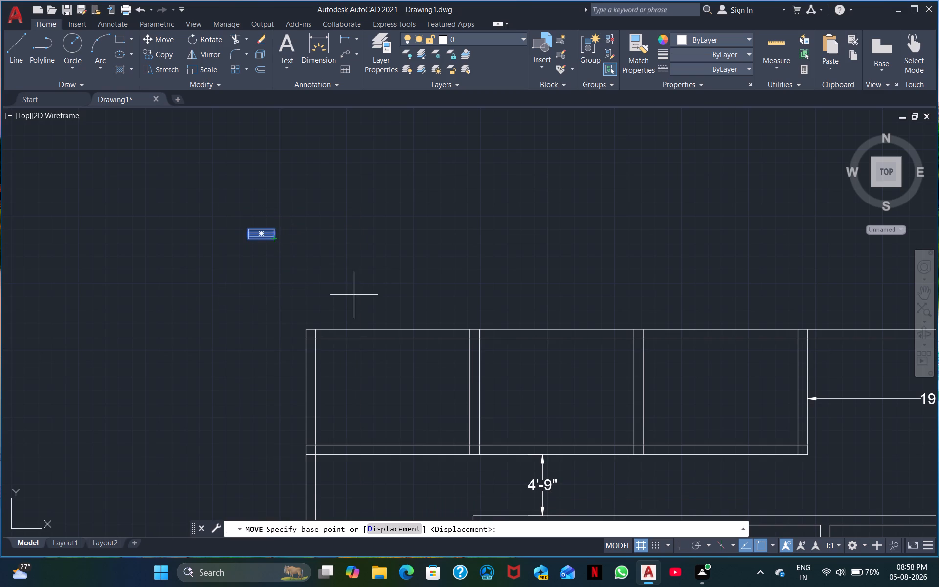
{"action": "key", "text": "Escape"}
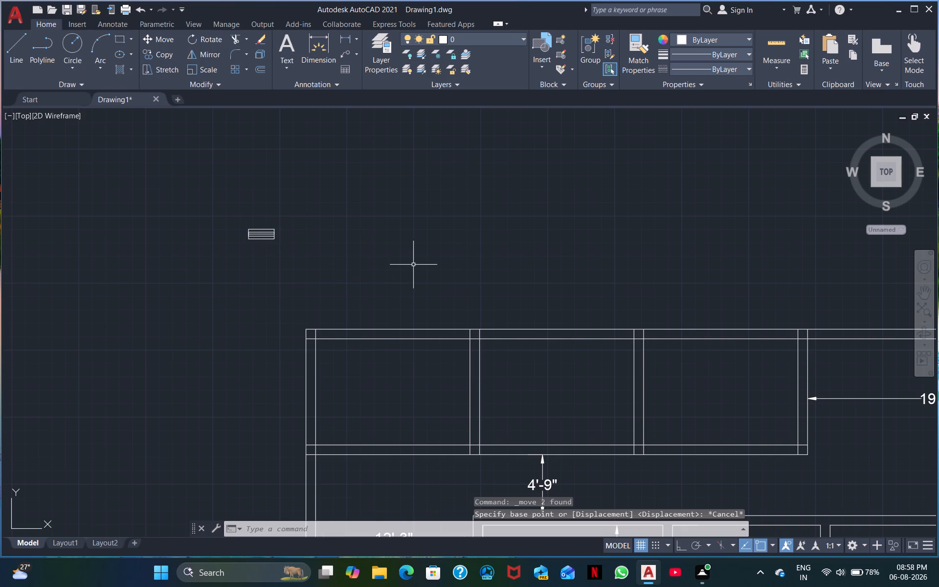
Move the lined window symbol by its lower-left corner onto the lower line of the upper-left room's bottom wall.
{"action": "middle_click_drag", "start_coordinate": [414, 264], "coordinate": [364, 270]}
{"action": "scroll", "coordinate": [358, 255], "scroll_direction": "down", "scroll_amount": 1}
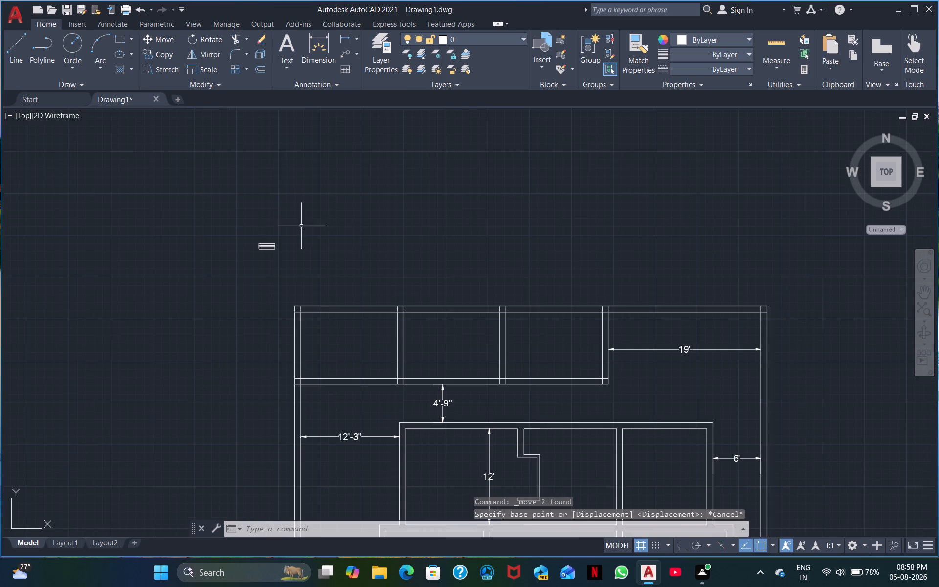
{"action": "left_click", "coordinate": [286, 261]}
{"action": "left_click", "coordinate": [198, 227]}
{"action": "right_click", "coordinate": [195, 229]}
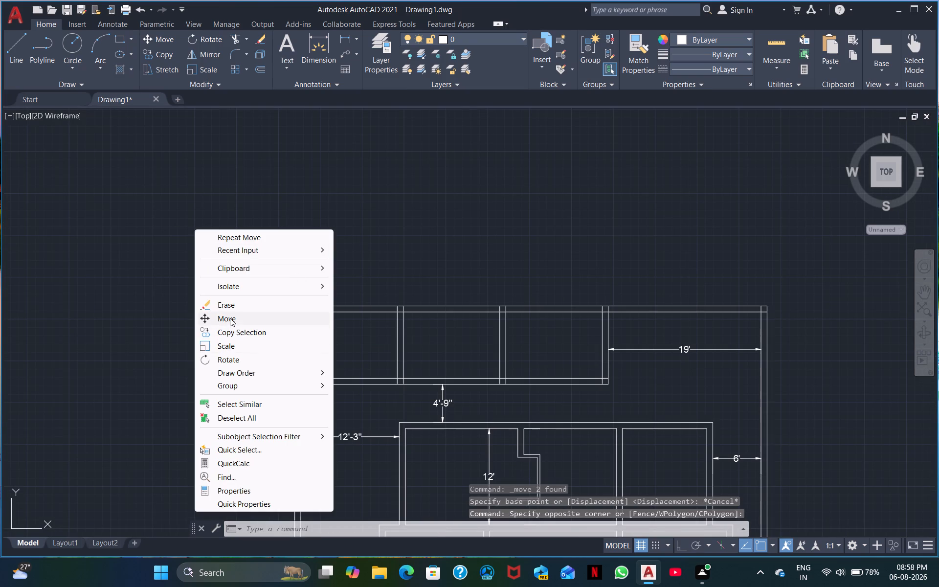
{"action": "left_click", "coordinate": [230, 318]}
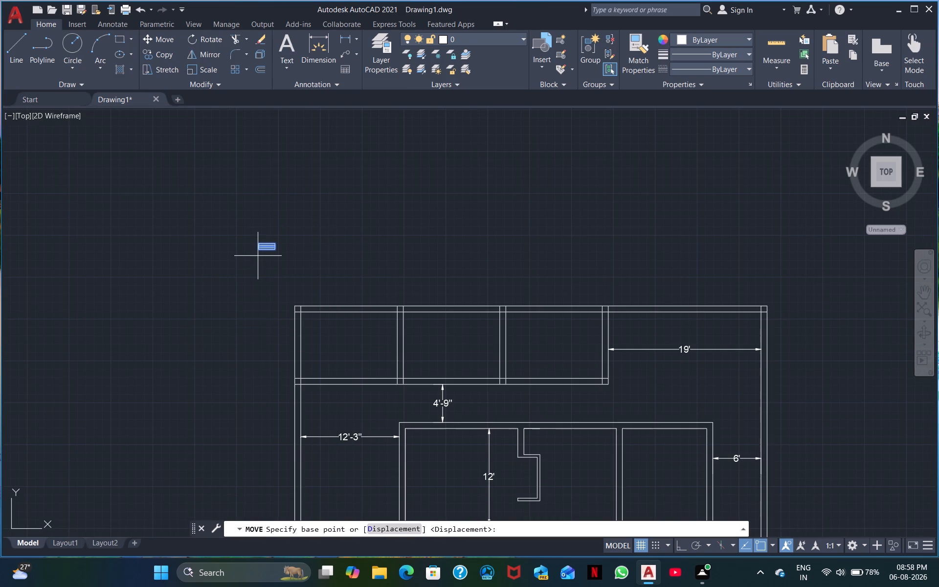
{"action": "left_click", "coordinate": [262, 251]}
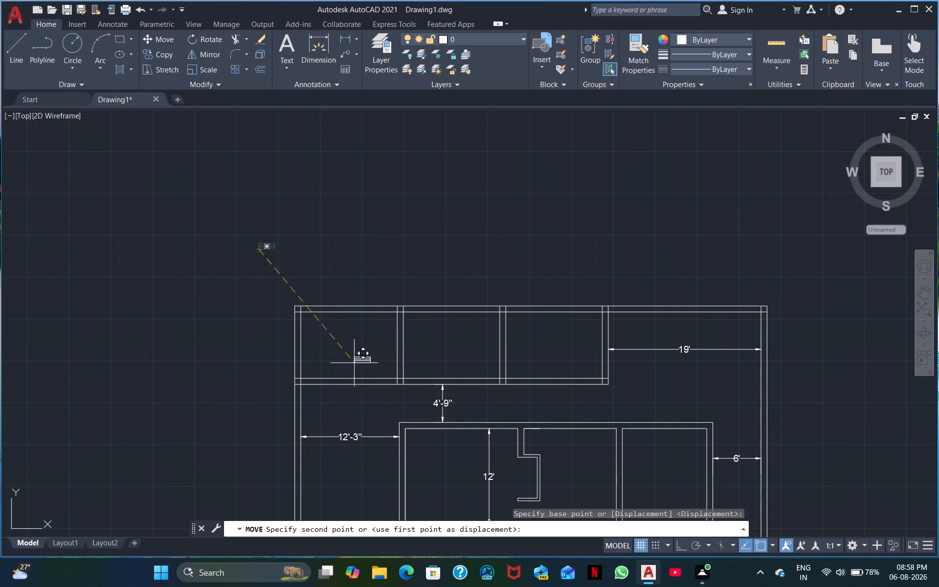
{"action": "scroll", "coordinate": [335, 368], "scroll_direction": "up", "scroll_amount": 2}
{"action": "middle_click_drag", "start_coordinate": [335, 368], "coordinate": [332, 279]}
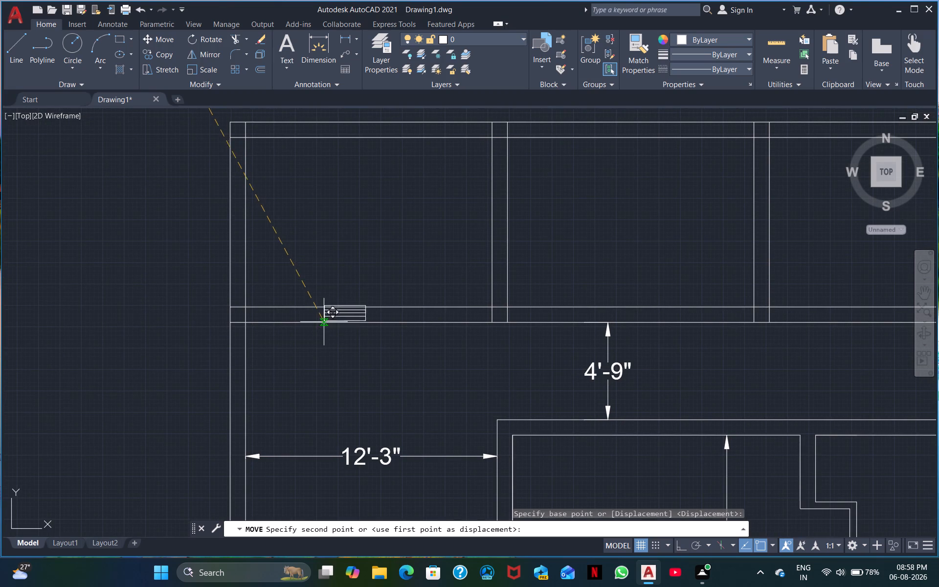
{"action": "left_click", "coordinate": [321, 322]}
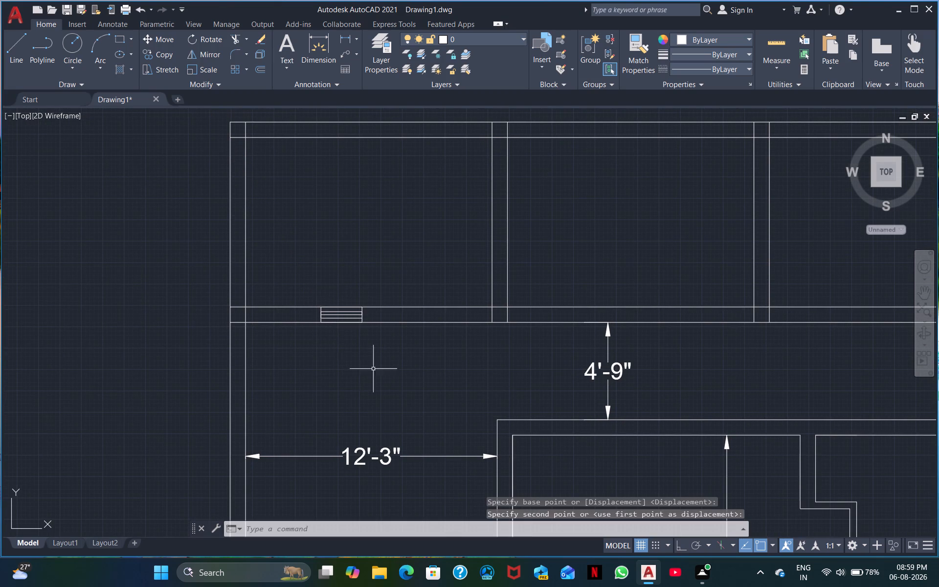
Draw a rectangle 3' long and 10" wide inside the upper-left room, just above the window symbol.
{"action": "scroll", "coordinate": [414, 363], "scroll_direction": "down", "scroll_amount": 2}
{"action": "middle_click_drag", "start_coordinate": [414, 370], "coordinate": [278, 296]}
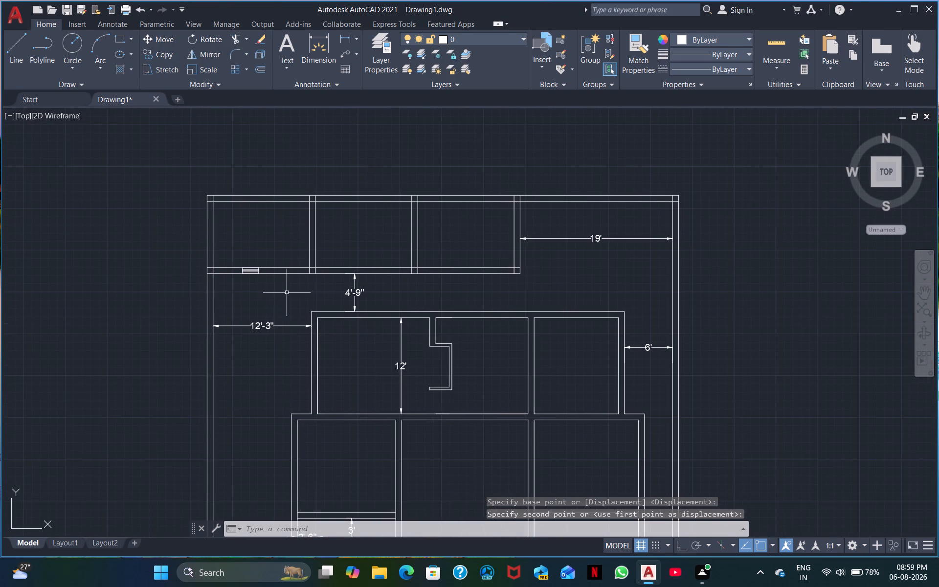
{"action": "scroll", "coordinate": [285, 289], "scroll_direction": "up", "scroll_amount": 3}
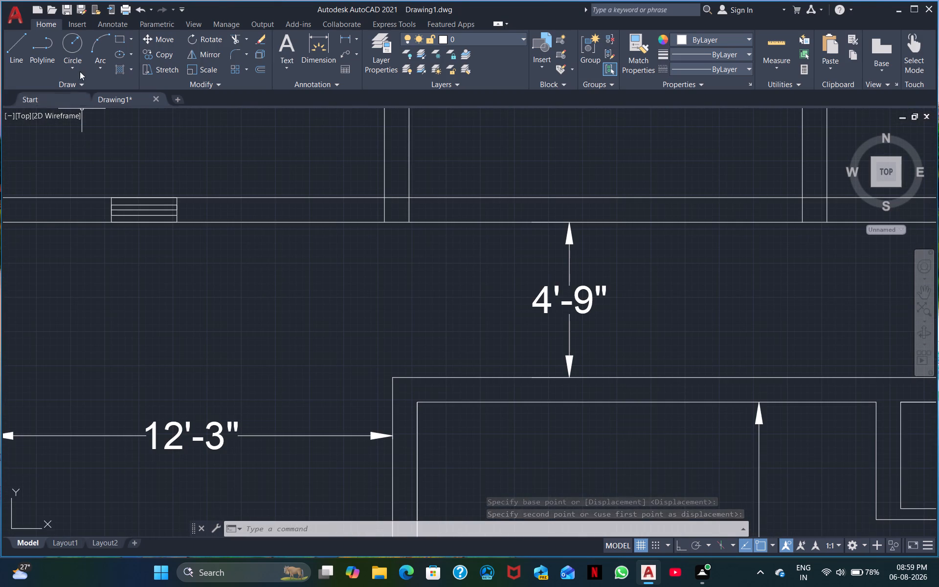
{"action": "left_click", "coordinate": [115, 38]}
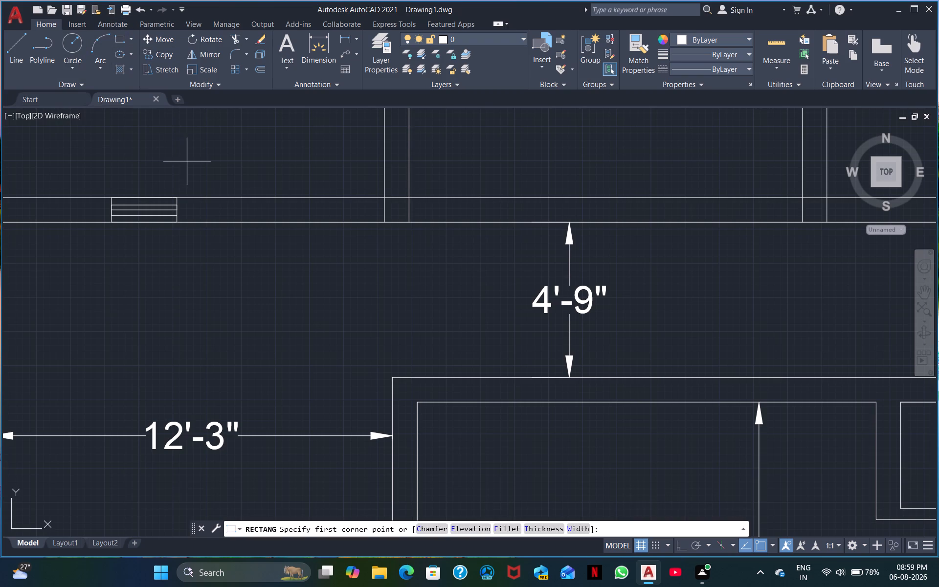
{"action": "left_click", "coordinate": [150, 133]}
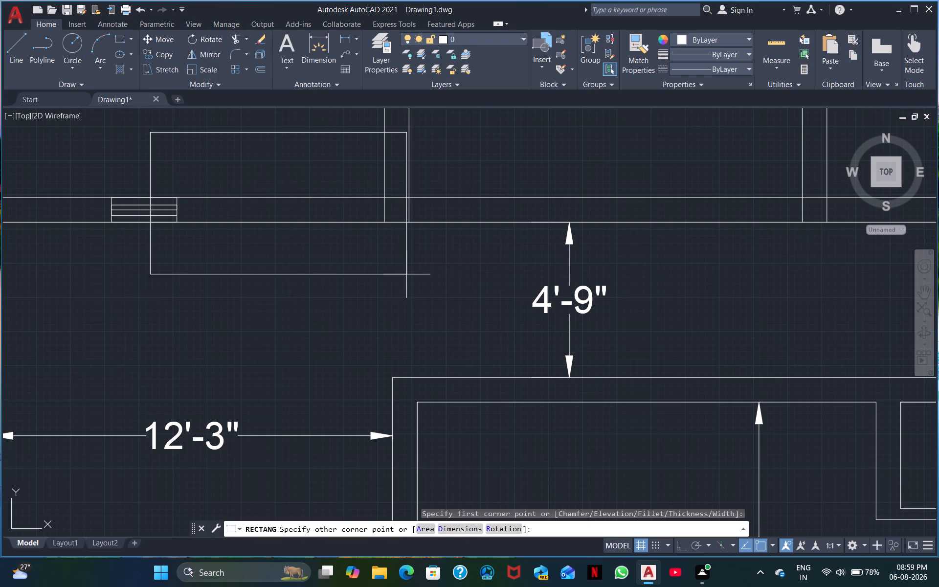
{"action": "left_click", "coordinate": [461, 531]}
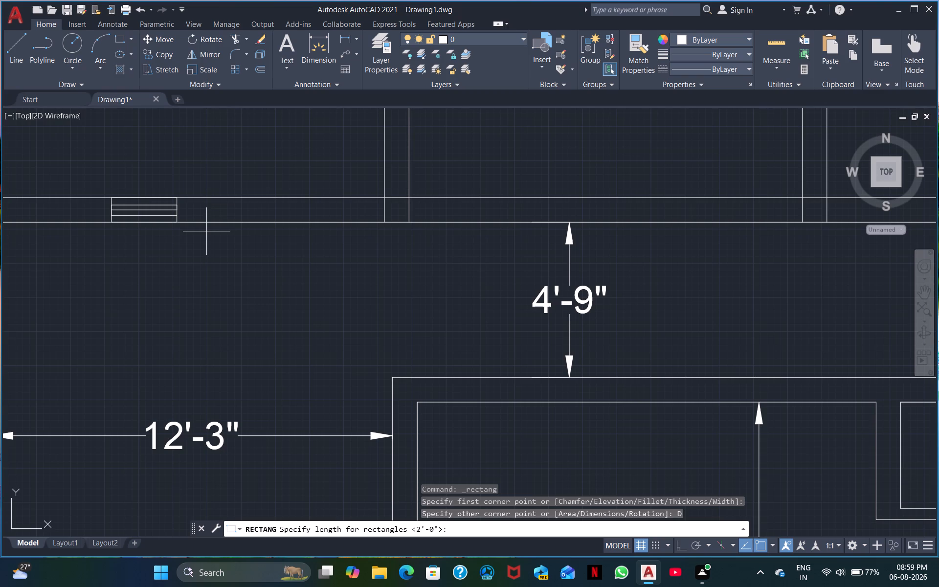
{"action": "type", "text": "3'"}
{"action": "key", "text": "Return"}
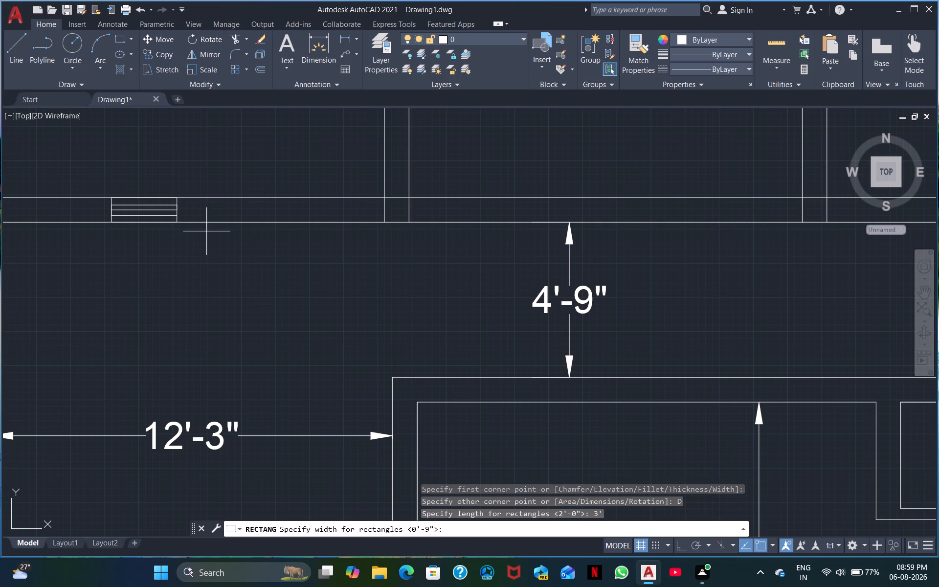
{"action": "type", "text": "10"}
{"action": "key", "text": "shift+quotedbl"}
{"action": "key", "text": "Return"}
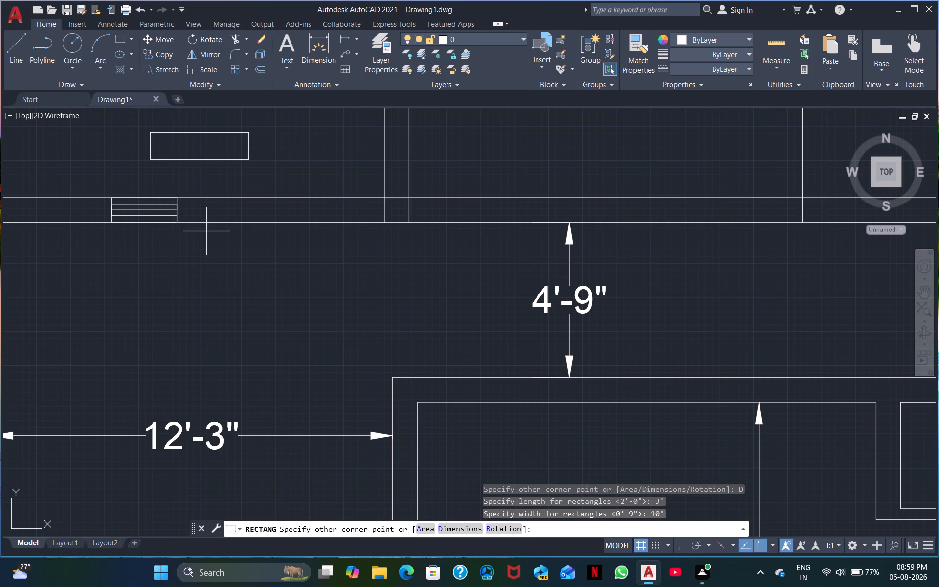
{"action": "left_click", "coordinate": [258, 167]}
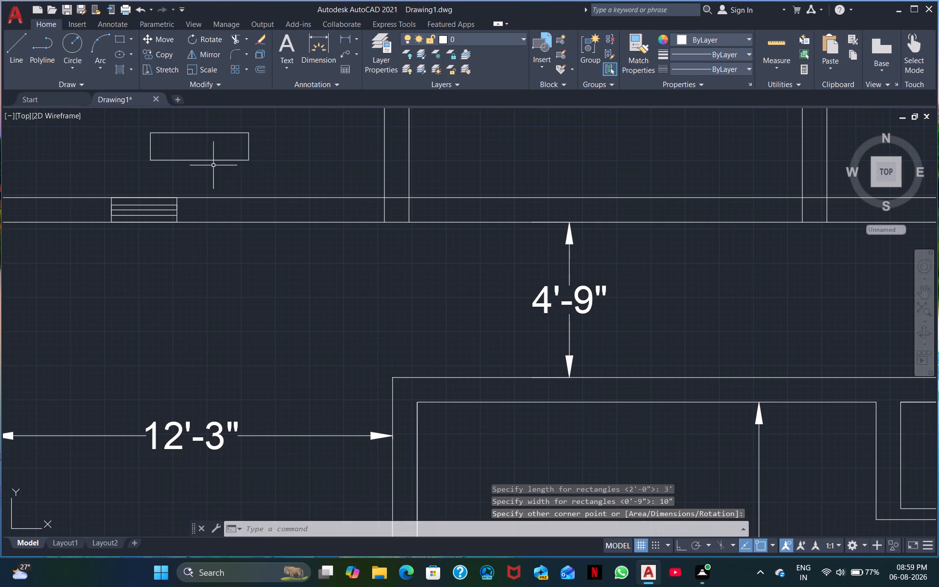
Move the 3' by 10" rectangle by its upper-right corner to where the bottom wall's upper line meets the first room's right partition.
{"action": "left_click", "coordinate": [269, 172]}
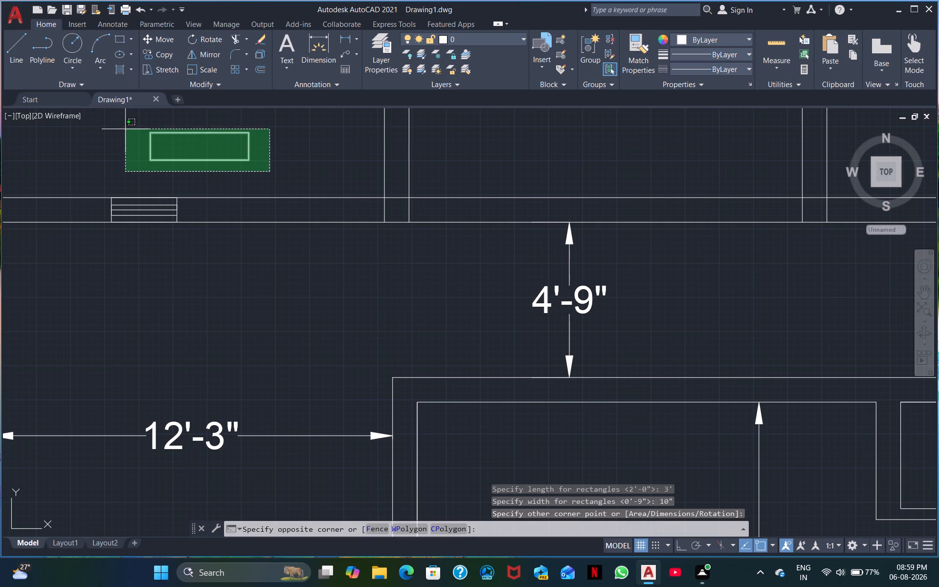
{"action": "left_click", "coordinate": [144, 131]}
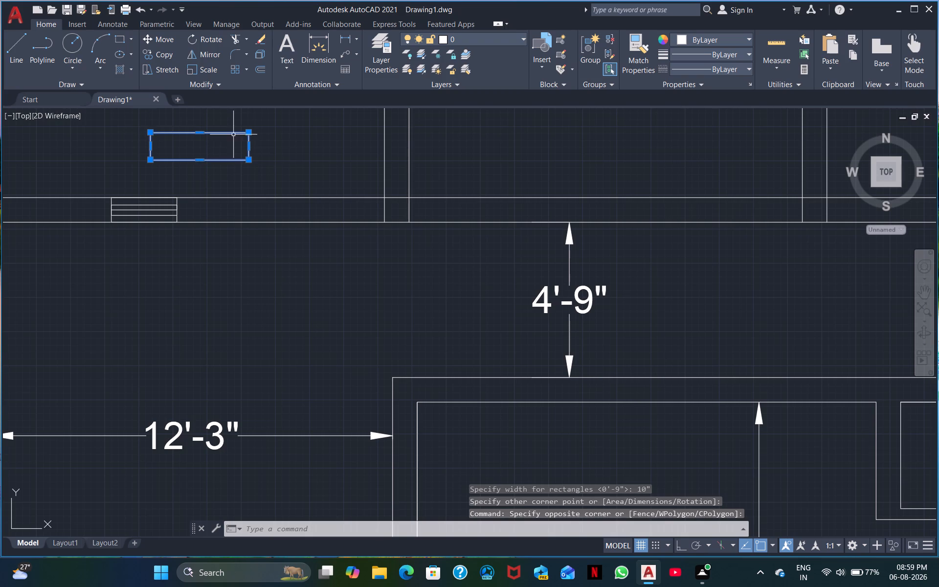
{"action": "right_click", "coordinate": [240, 161]}
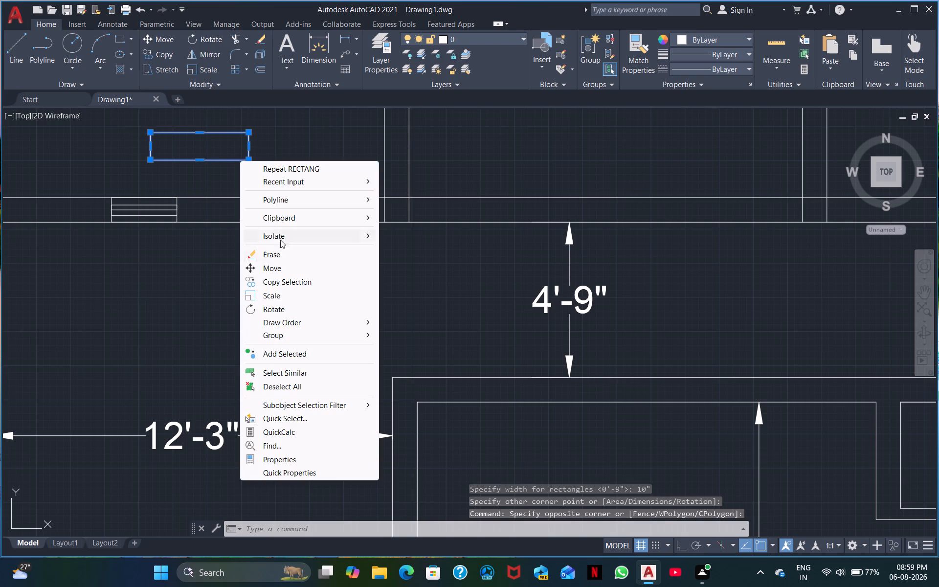
{"action": "left_click", "coordinate": [284, 265]}
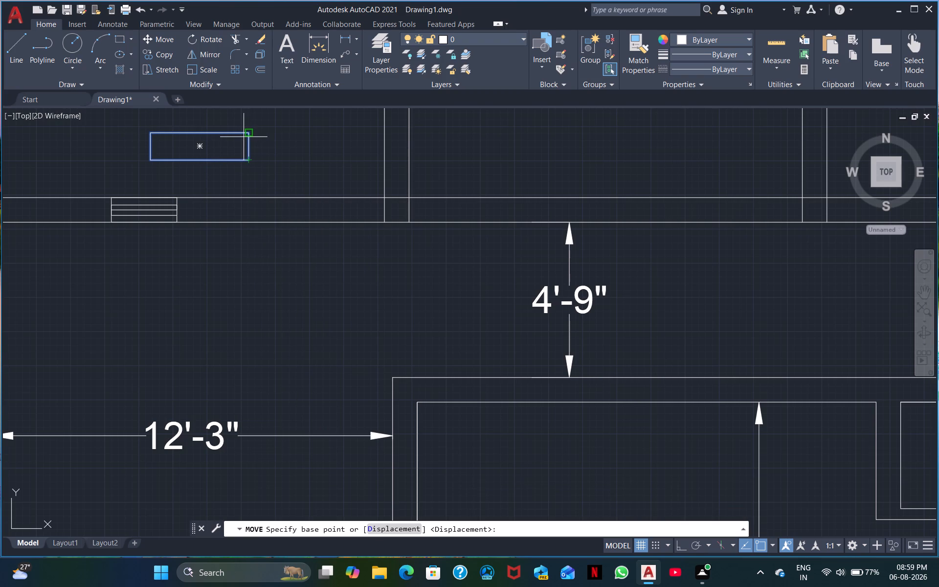
{"action": "left_click", "coordinate": [244, 136]}
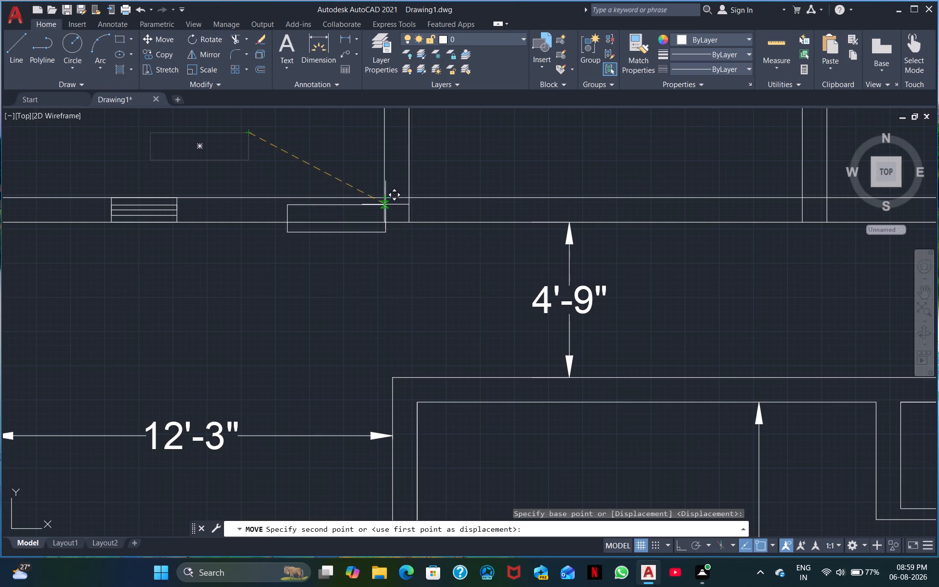
{"action": "left_click", "coordinate": [381, 200]}
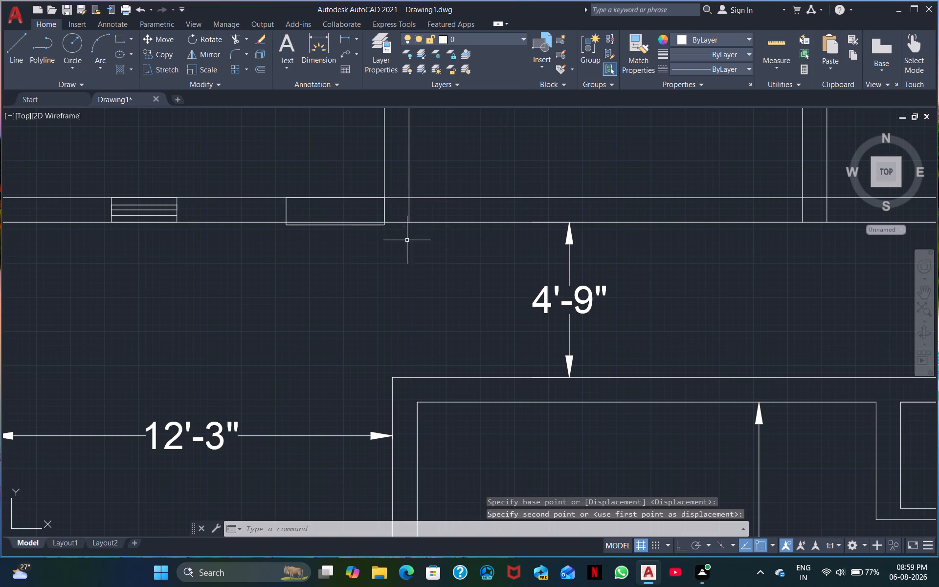
With Ortho on, copy the 3' by 10" rectangle by its upper-left corner to the second room's inner bottom-left corner.
{"action": "left_click", "coordinate": [326, 226]}
{"action": "right_click", "coordinate": [334, 242]}
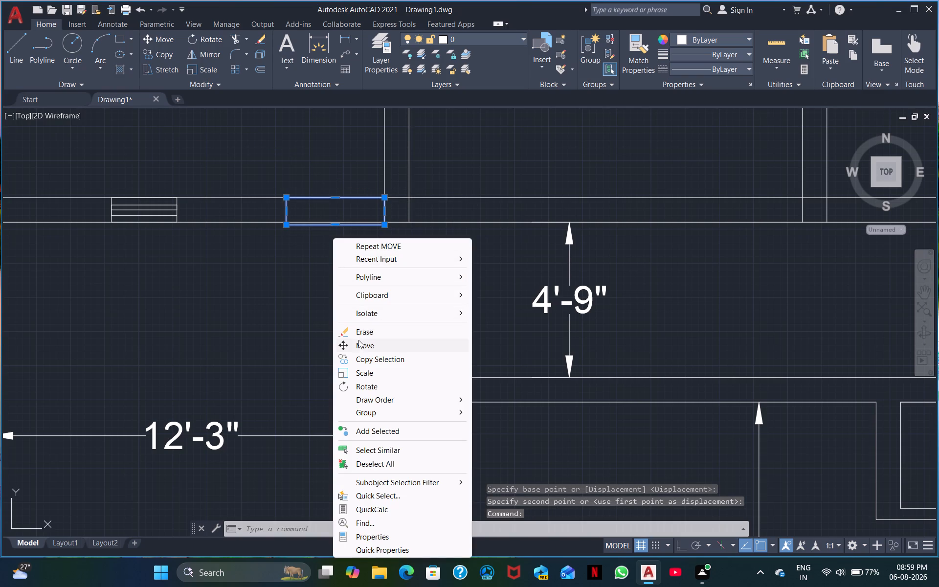
{"action": "left_click", "coordinate": [347, 358]}
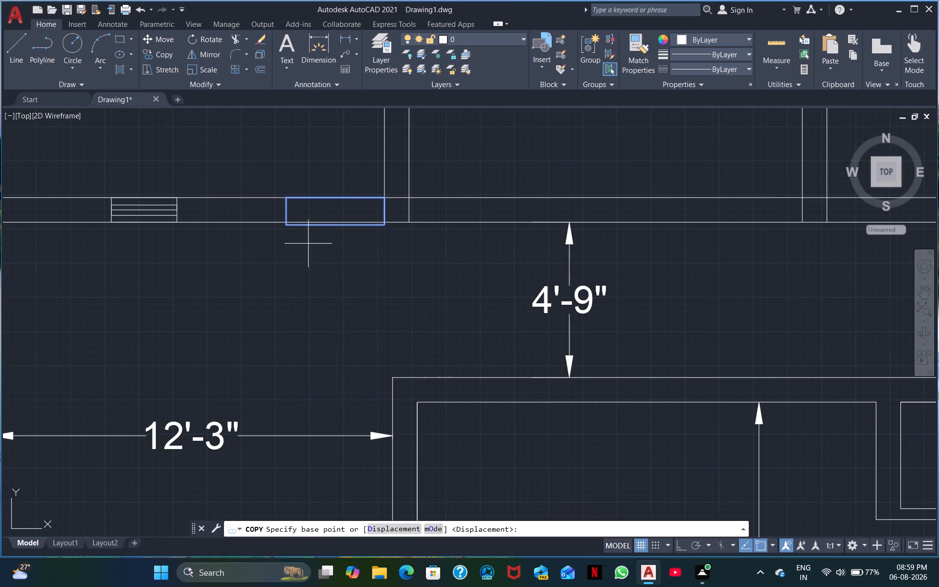
{"action": "left_click", "coordinate": [285, 196]}
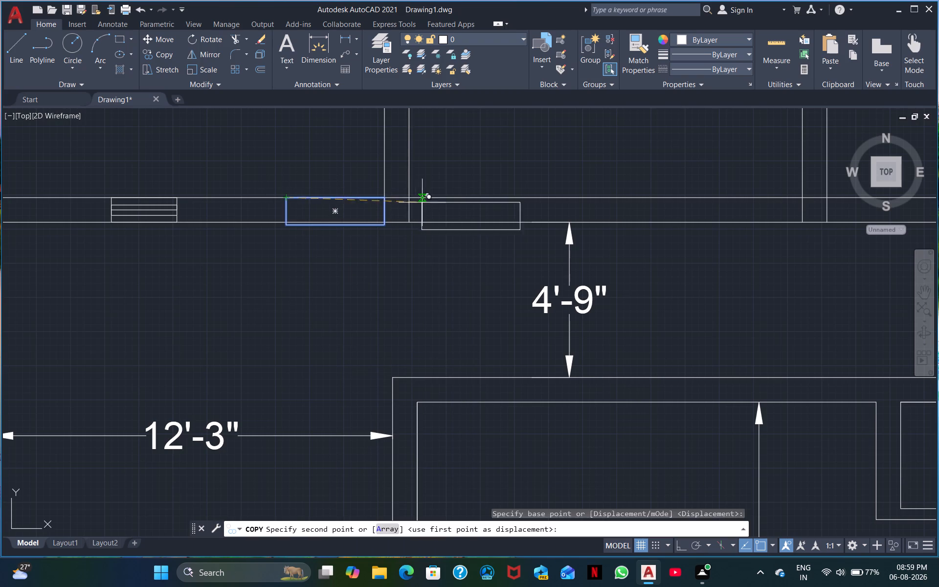
{"action": "left_click", "coordinate": [680, 545]}
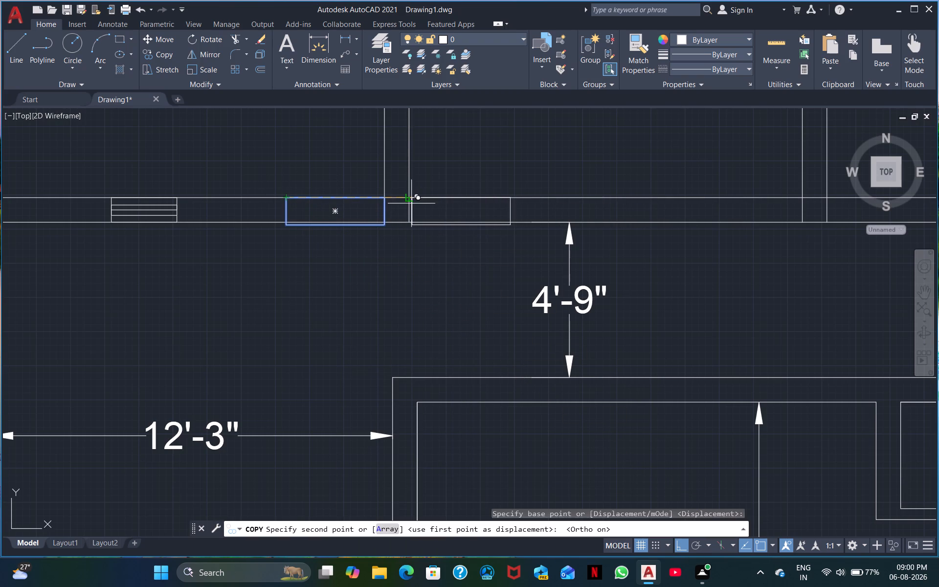
{"action": "scroll", "coordinate": [410, 203], "scroll_direction": "up", "scroll_amount": 3}
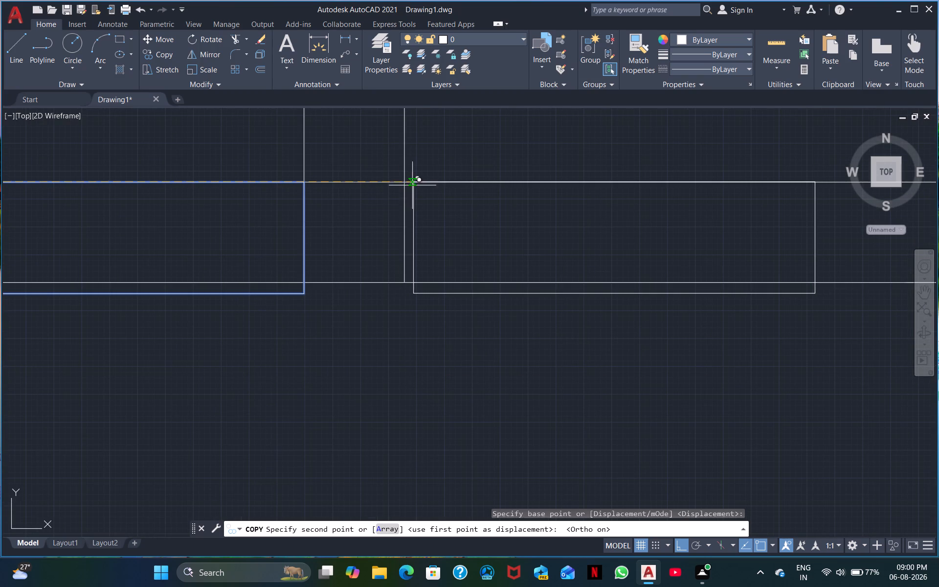
{"action": "left_click", "coordinate": [404, 181]}
Place another copy of the 3' by 10" rectangle at the third room's inner bottom-left corner and finish copying.
{"action": "middle_click_drag", "start_coordinate": [608, 234], "coordinate": [323, 286]}
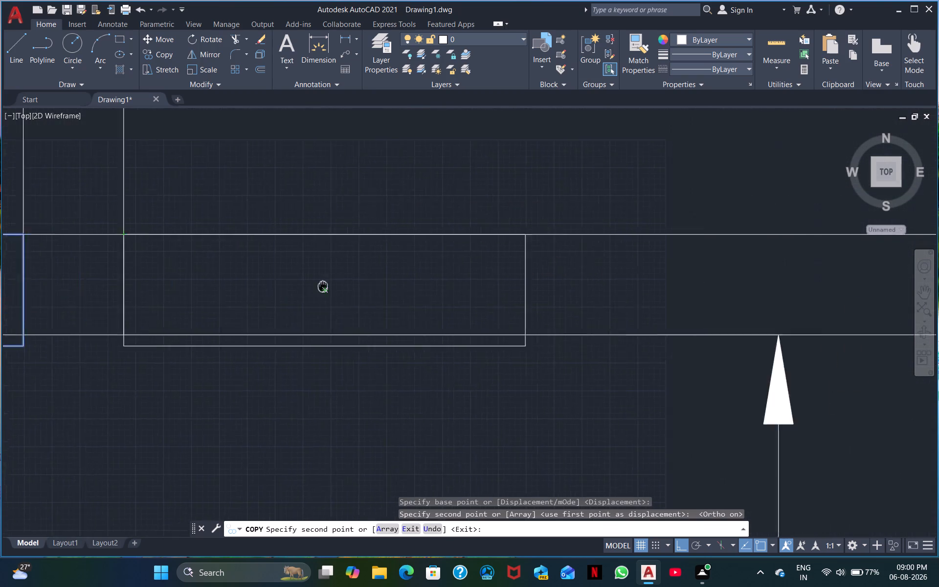
{"action": "middle_click_drag", "start_coordinate": [323, 286], "coordinate": [226, 280]}
{"action": "scroll", "coordinate": [484, 444], "scroll_direction": "down", "scroll_amount": 3}
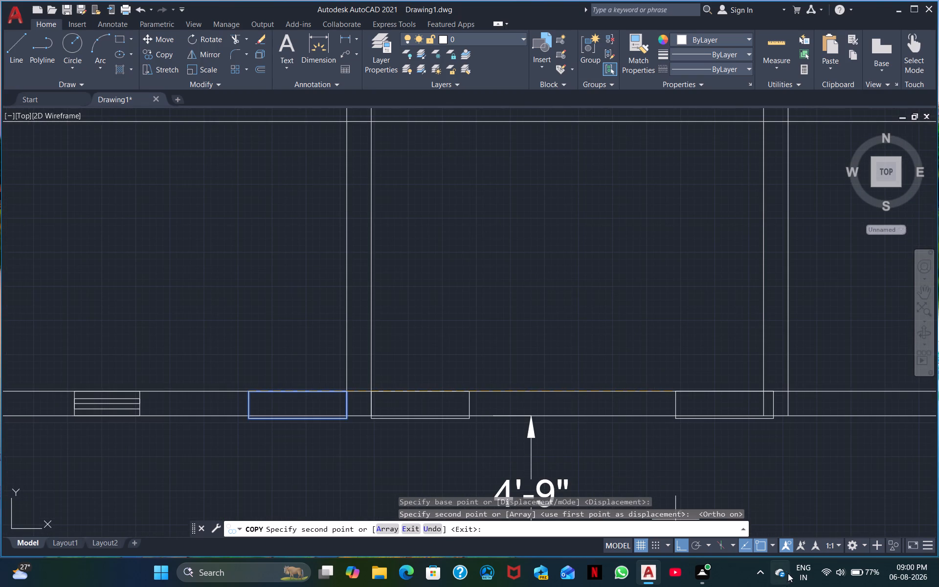
{"action": "scroll", "coordinate": [815, 531], "scroll_direction": "down", "scroll_amount": 2}
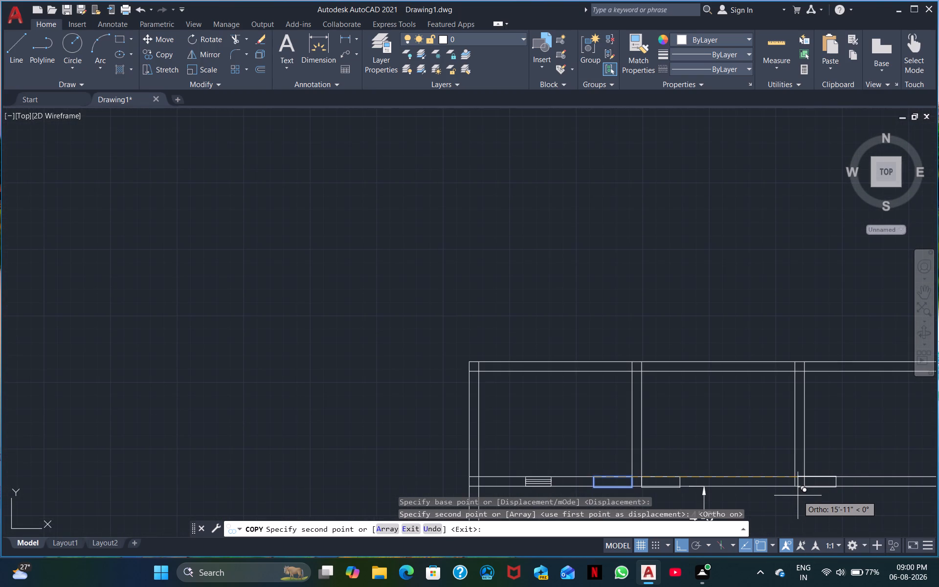
{"action": "middle_click_drag", "start_coordinate": [798, 496], "coordinate": [561, 427]}
{"action": "scroll", "coordinate": [574, 412], "scroll_direction": "up", "scroll_amount": 3}
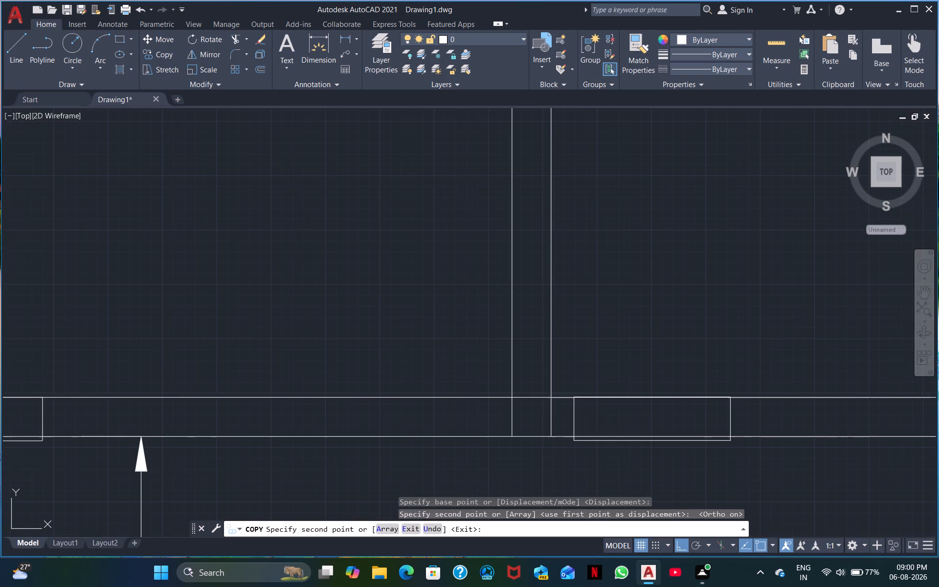
{"action": "left_click", "coordinate": [548, 400]}
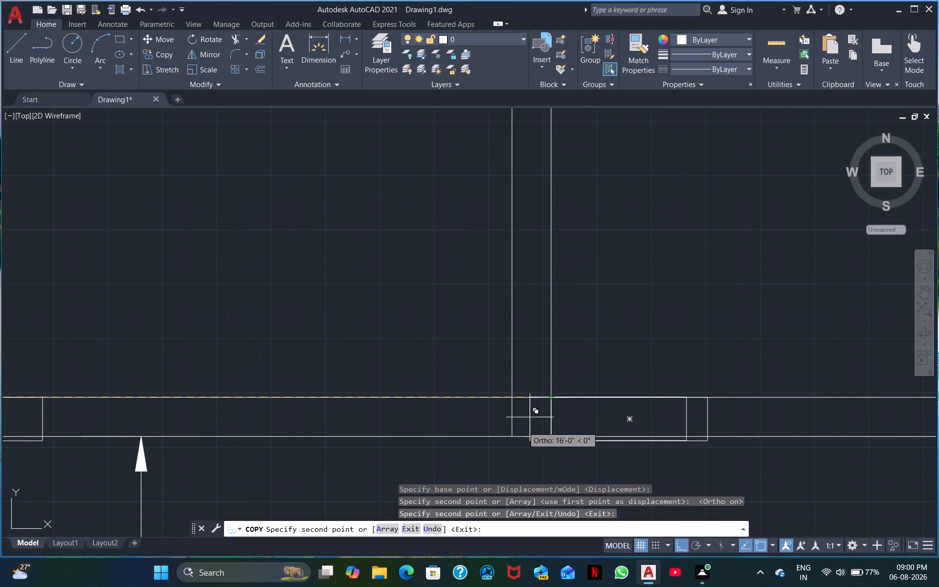
{"action": "key", "text": "Escape"}
Move the lined window symbol by its centre along the bottom wall from the first room to between the second room's opening and right partition.
{"action": "middle_click_drag", "start_coordinate": [369, 476], "coordinate": [521, 374]}
{"action": "scroll", "coordinate": [471, 392], "scroll_direction": "down", "scroll_amount": 2}
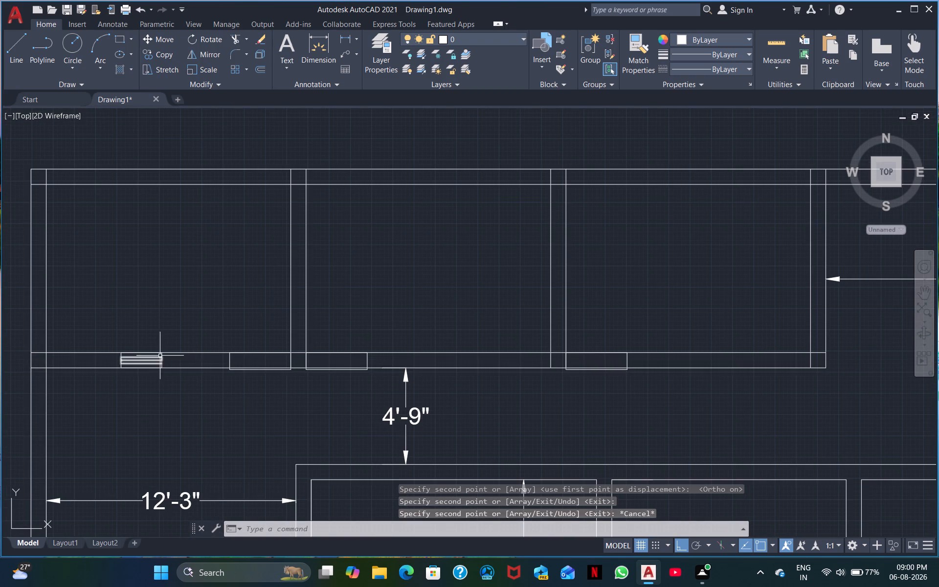
{"action": "scroll", "coordinate": [169, 361], "scroll_direction": "up", "scroll_amount": 3}
{"action": "left_click", "coordinate": [158, 376]}
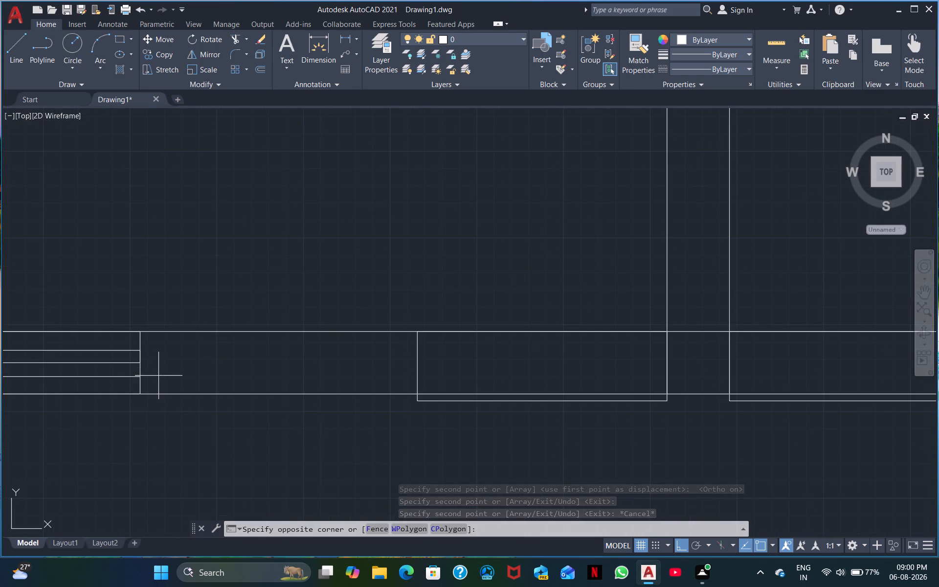
{"action": "left_click", "coordinate": [66, 343]}
{"action": "right_click", "coordinate": [121, 361]}
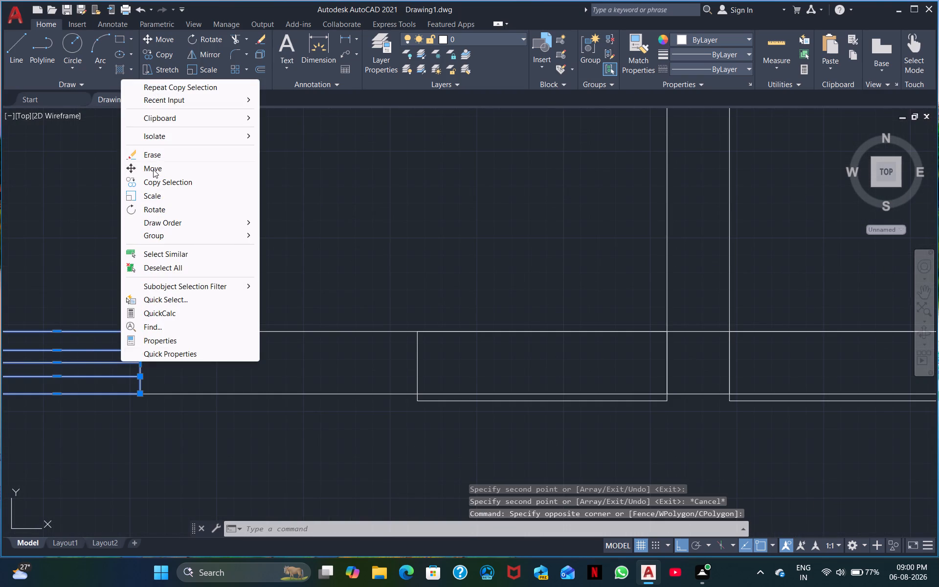
{"action": "left_click", "coordinate": [153, 169]}
{"action": "middle_click_drag", "start_coordinate": [206, 420], "coordinate": [351, 316]}
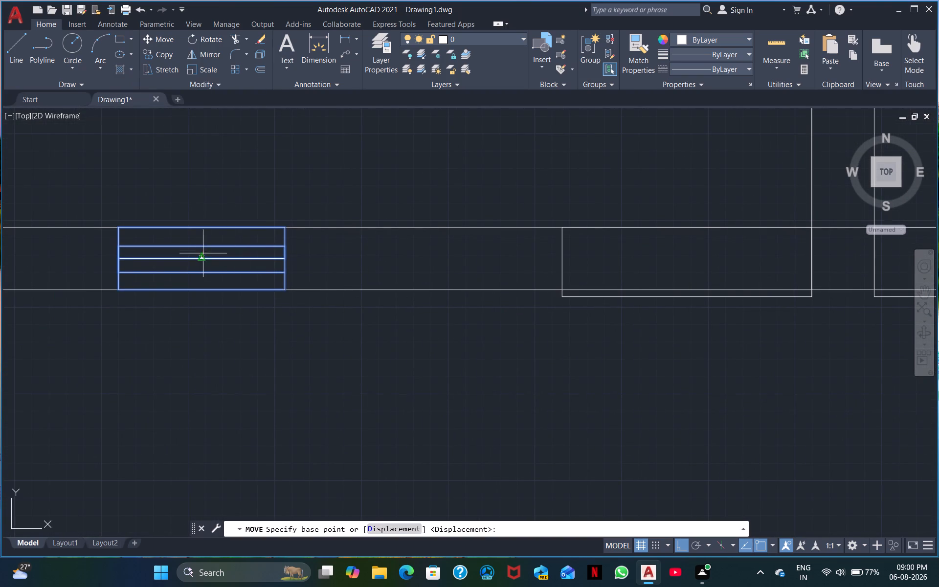
{"action": "left_click", "coordinate": [202, 255]}
{"action": "middle_click_drag", "start_coordinate": [649, 280], "coordinate": [494, 288]}
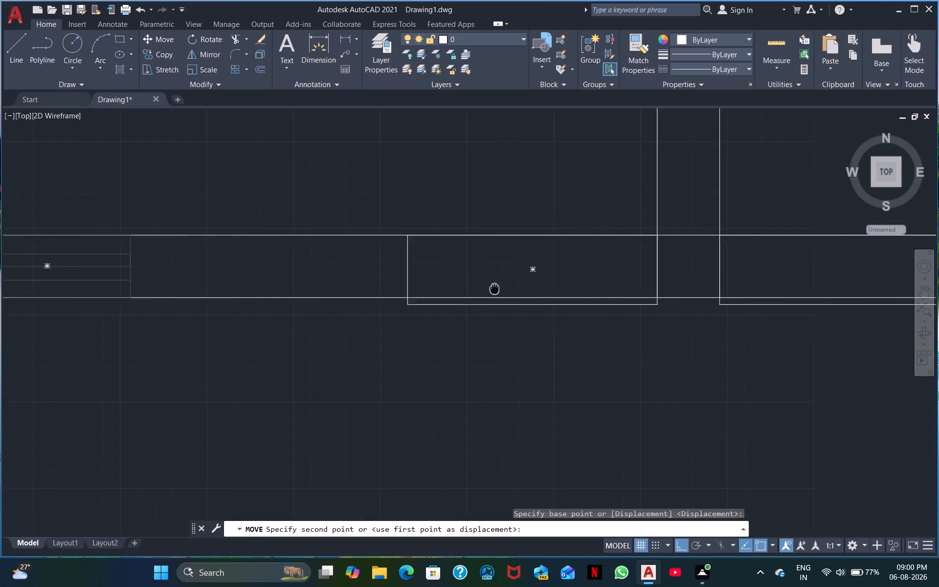
{"action": "middle_click_drag", "start_coordinate": [494, 288], "coordinate": [113, 300]}
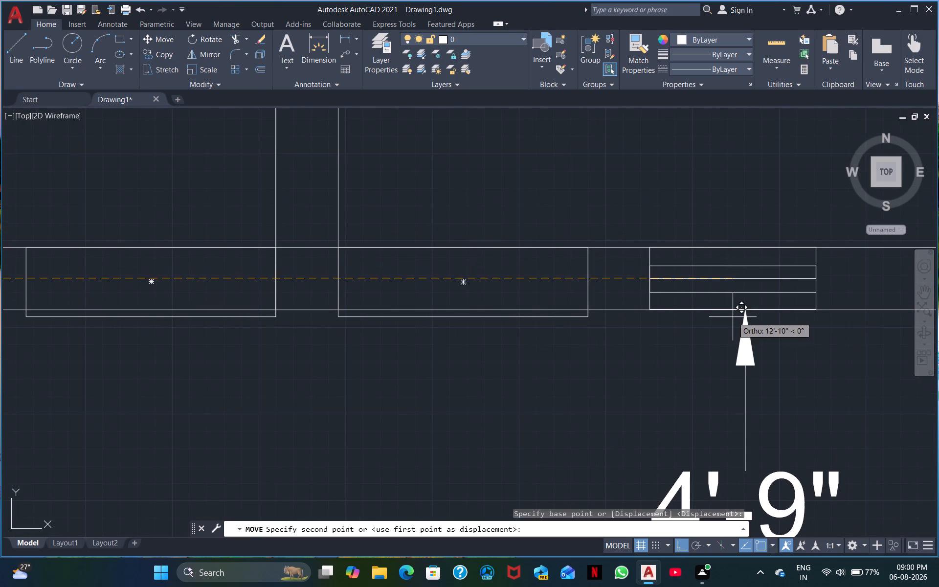
{"action": "middle_click_drag", "start_coordinate": [733, 317], "coordinate": [352, 308]}
{"action": "scroll", "coordinate": [525, 307], "scroll_direction": "down", "scroll_amount": 2}
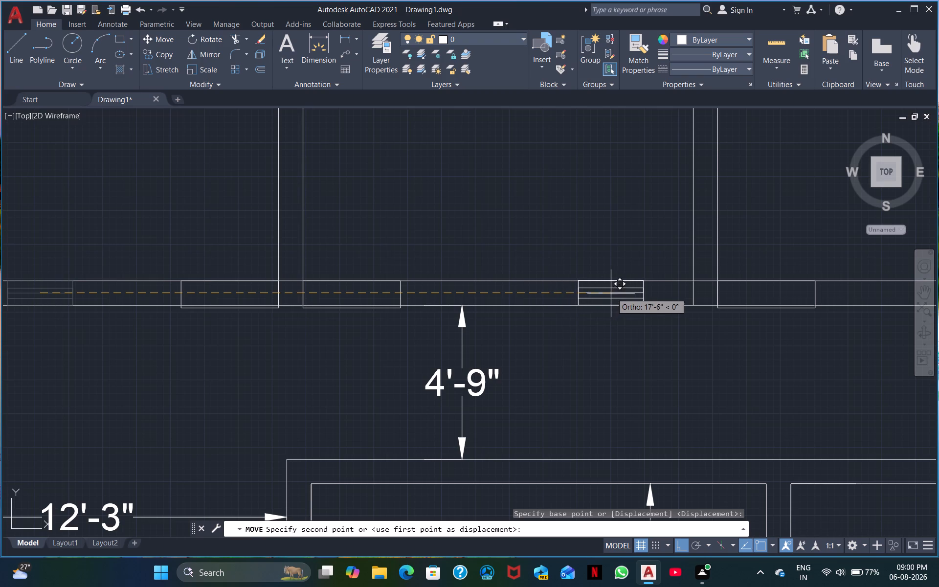
{"action": "left_click", "coordinate": [573, 289]}
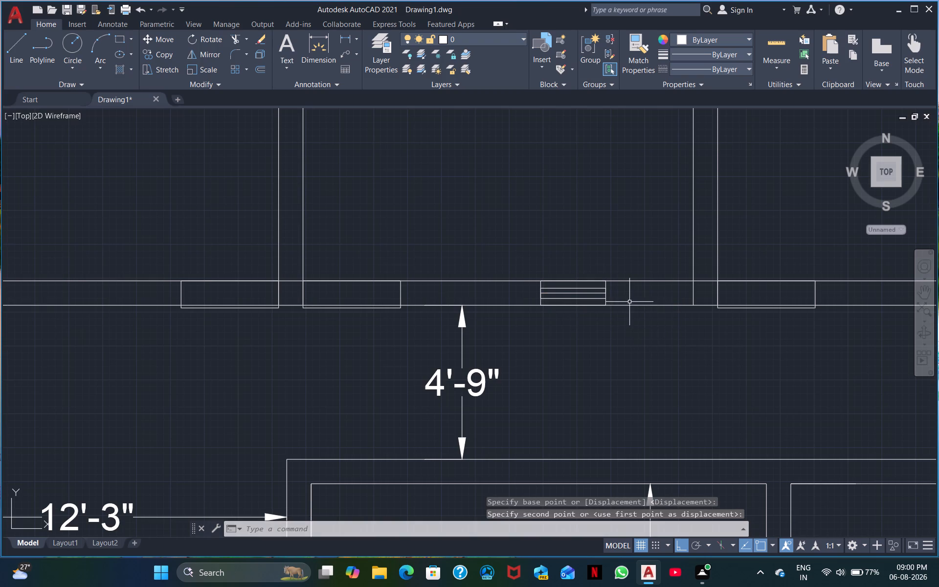
Move the window symbol by its centre straight up out of the bottom wall into the second room's open space.
{"action": "left_click", "coordinate": [629, 297]}
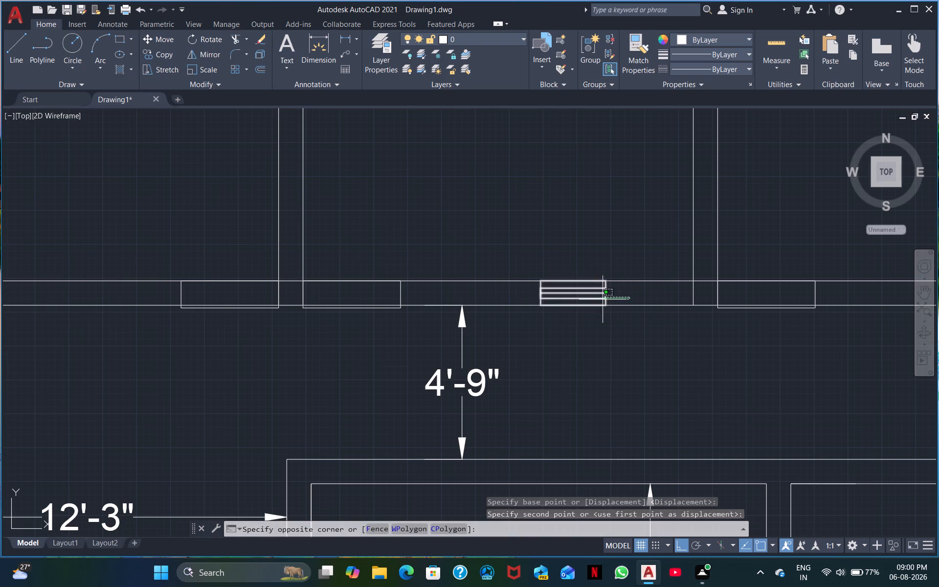
{"action": "left_click_drag", "start_coordinate": [539, 298], "coordinate": [523, 298]}
{"action": "right_click", "coordinate": [527, 299]}
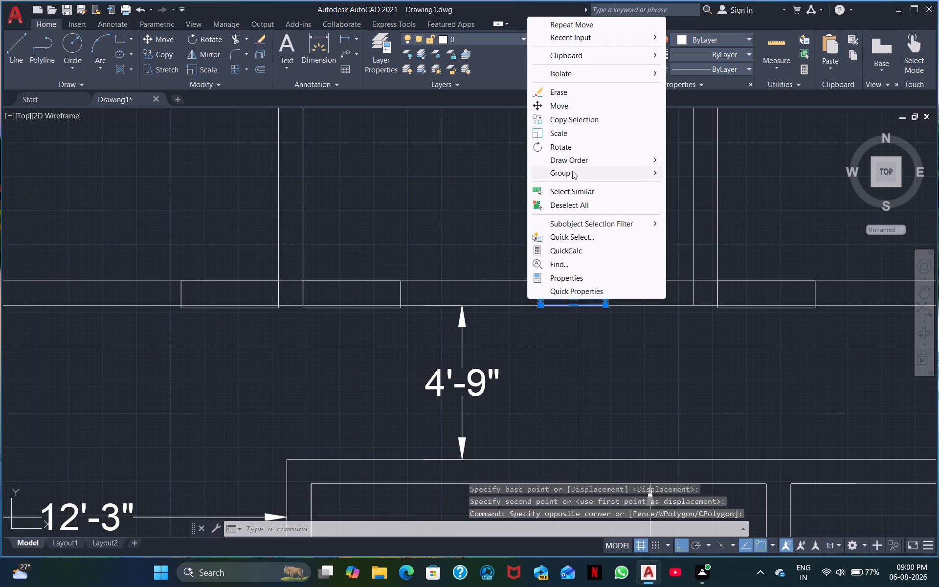
{"action": "left_click", "coordinate": [554, 107]}
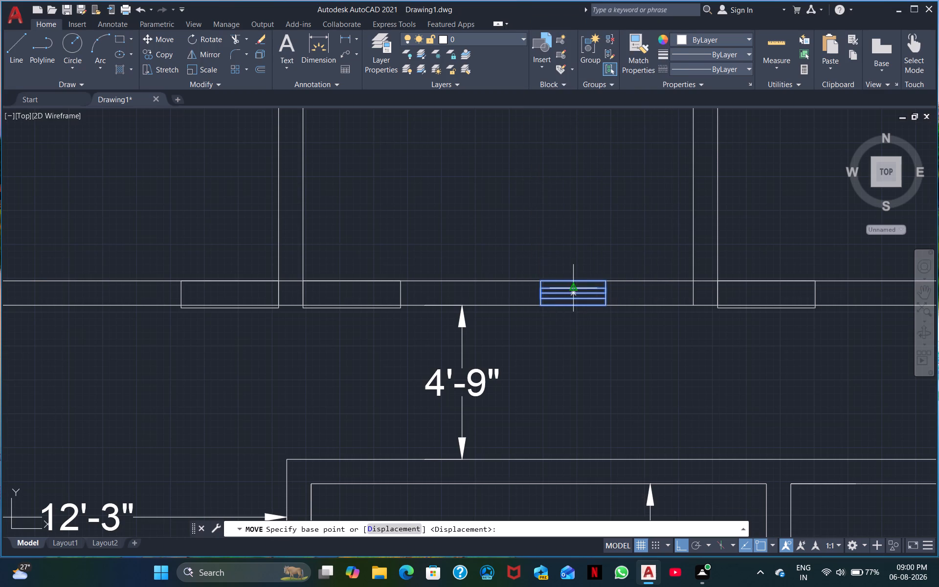
{"action": "left_click", "coordinate": [570, 294]}
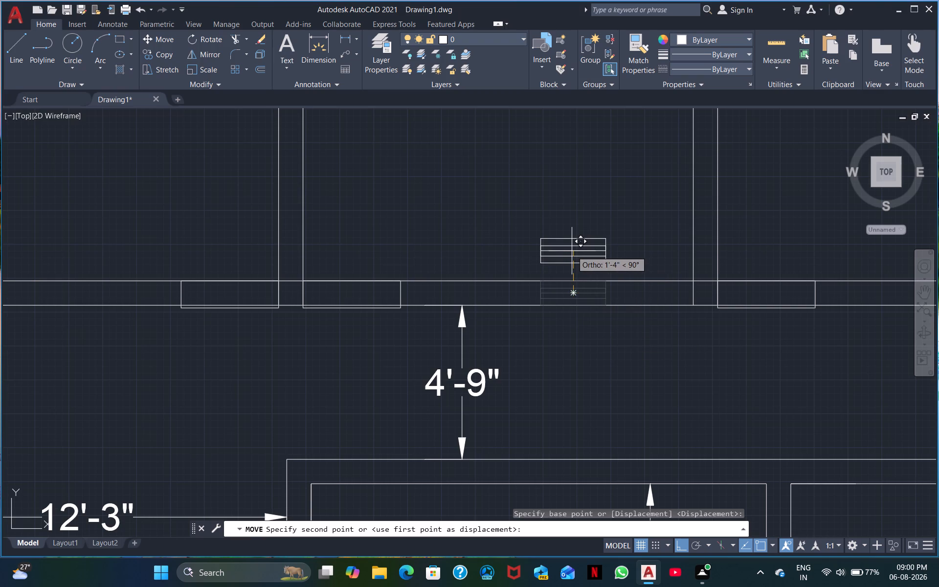
{"action": "left_click", "coordinate": [559, 192]}
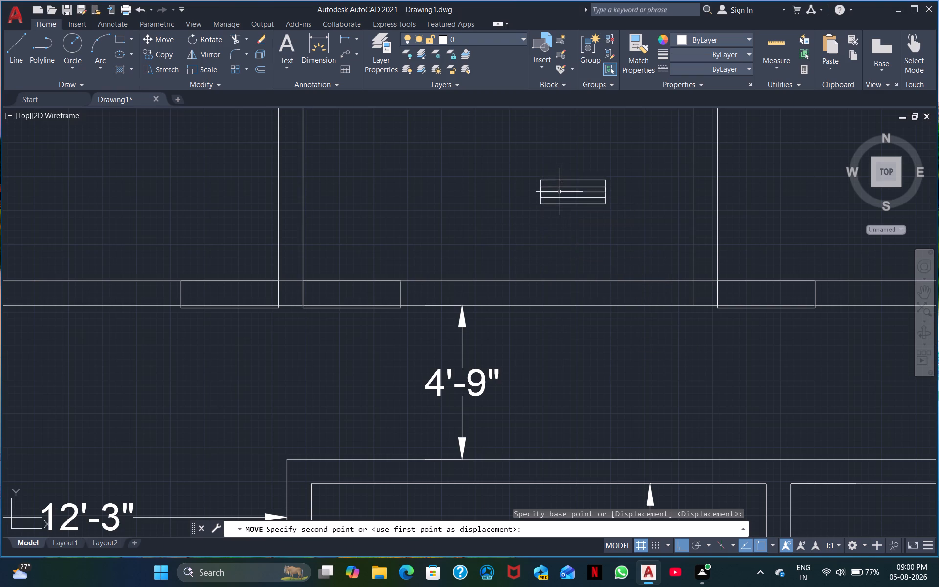
Stretch the window symbol's right end about 7" to the right, aligning the inner rectangle, inner line and outer rectangle's right corners.
{"action": "left_click", "coordinate": [615, 224]}
{"action": "left_click", "coordinate": [597, 176]}
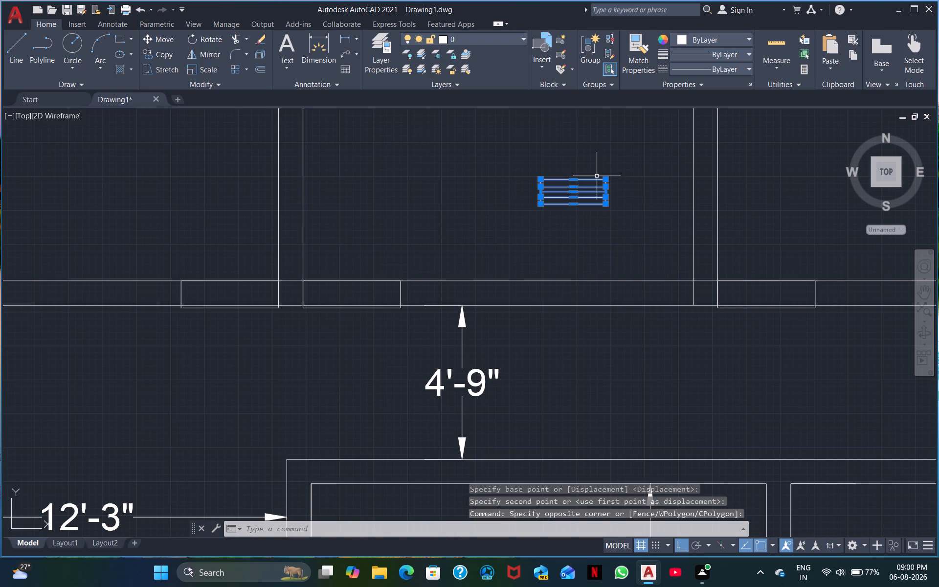
{"action": "right_click", "coordinate": [602, 198]}
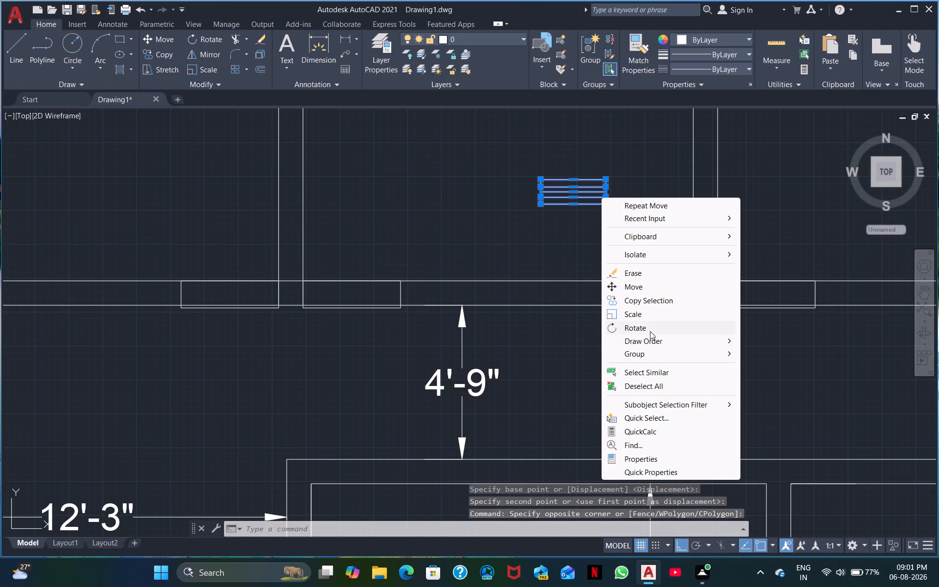
{"action": "left_click", "coordinate": [519, 236]}
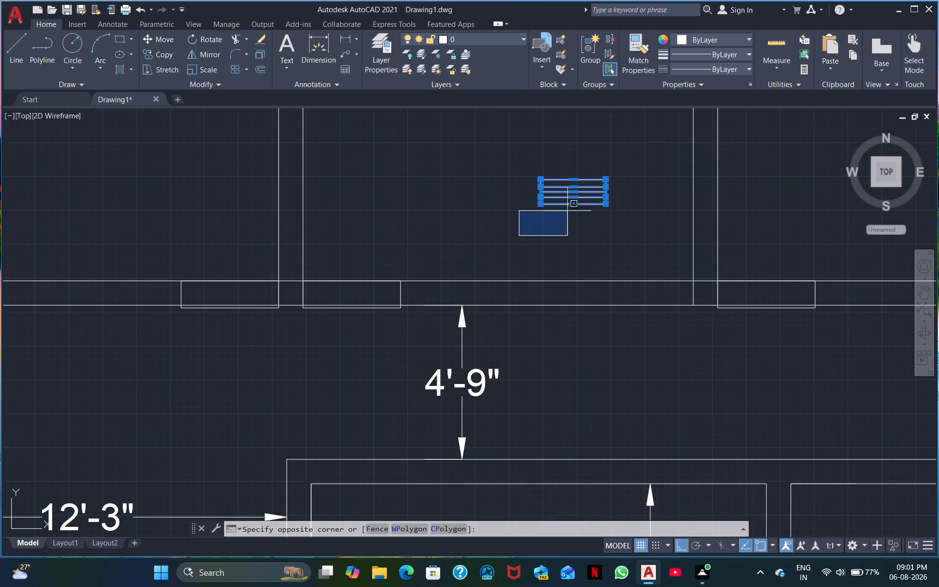
{"action": "left_click", "coordinate": [583, 263]}
{"action": "scroll", "coordinate": [581, 256], "scroll_direction": "up", "scroll_amount": 4}
{"action": "middle_click_drag", "start_coordinate": [593, 234], "coordinate": [598, 251]}
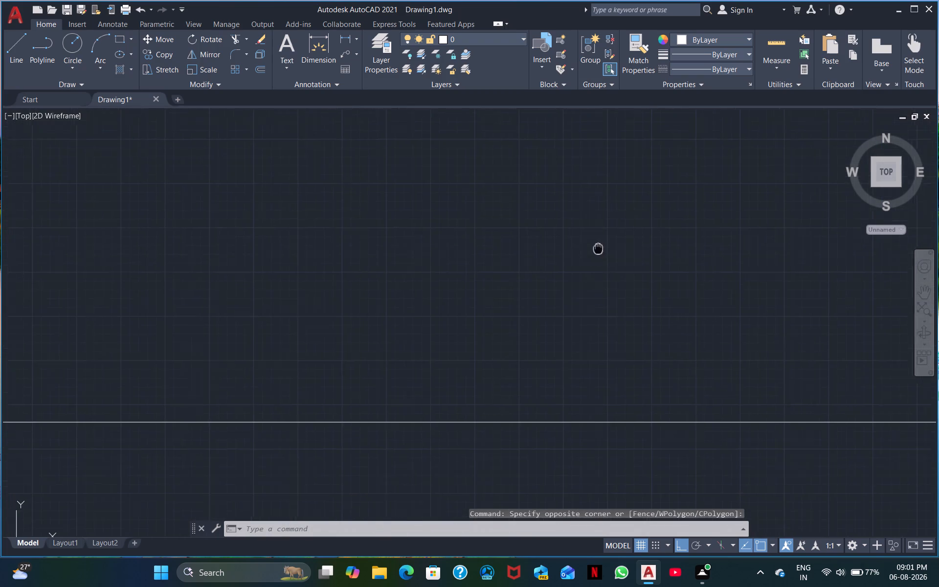
{"action": "middle_click_drag", "start_coordinate": [598, 251], "coordinate": [530, 586]}
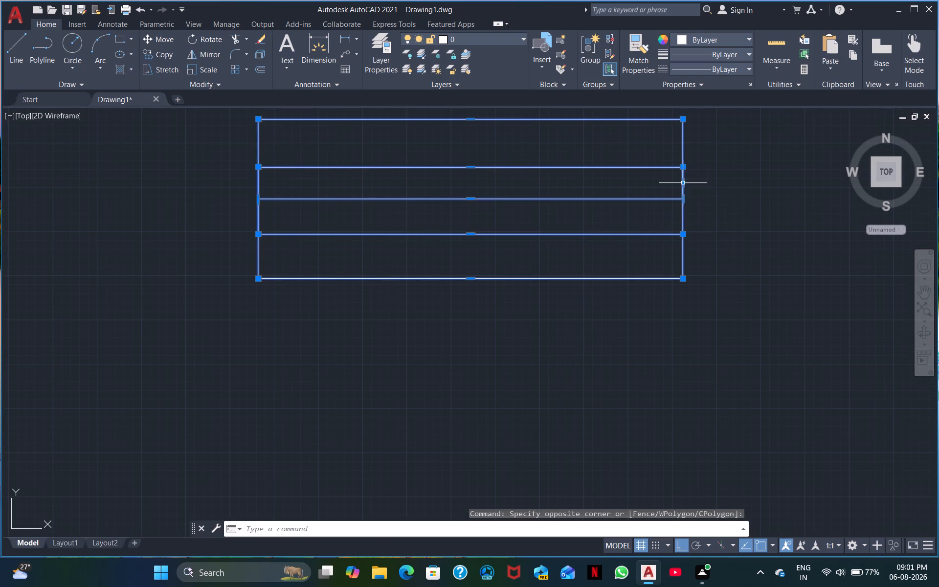
{"action": "left_click", "coordinate": [685, 182]}
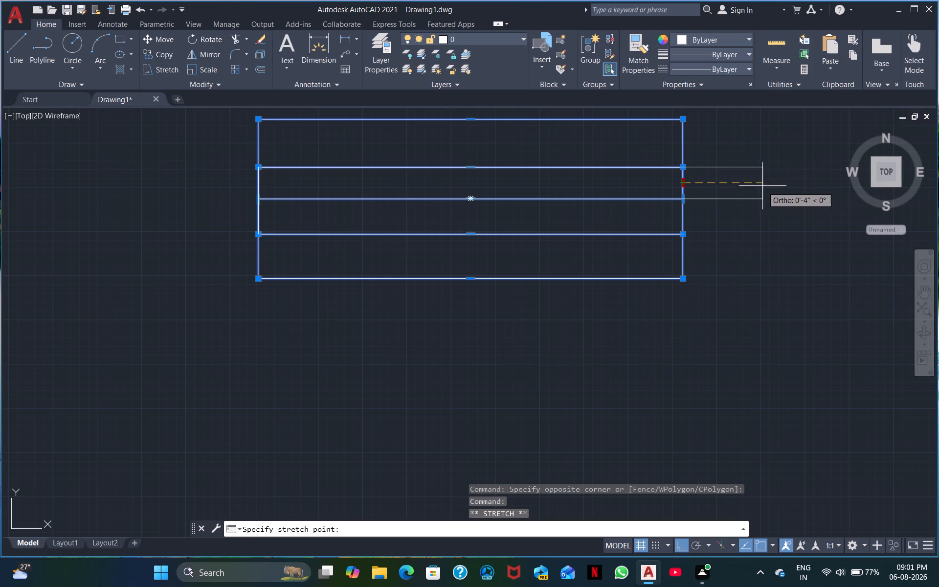
{"action": "left_click", "coordinate": [810, 191]}
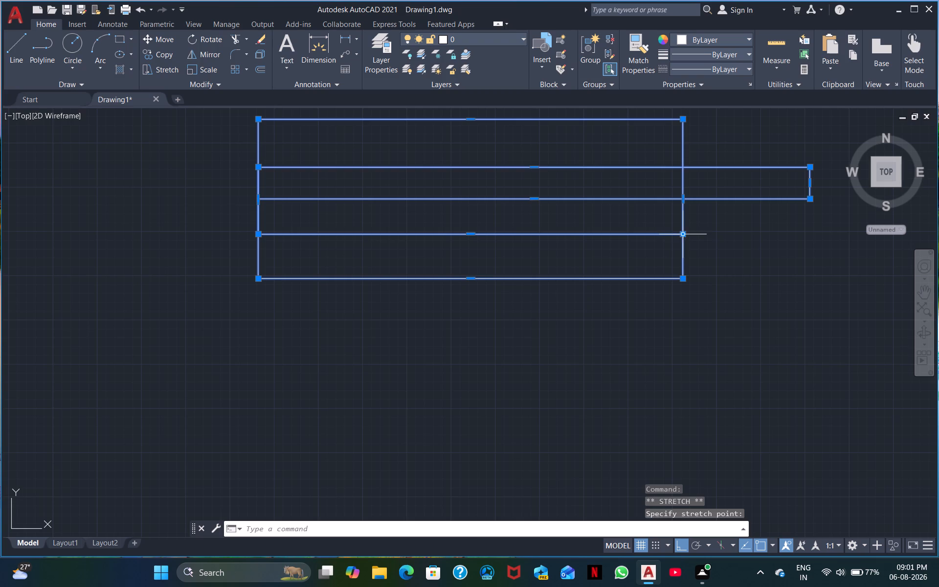
{"action": "left_click", "coordinate": [683, 234]}
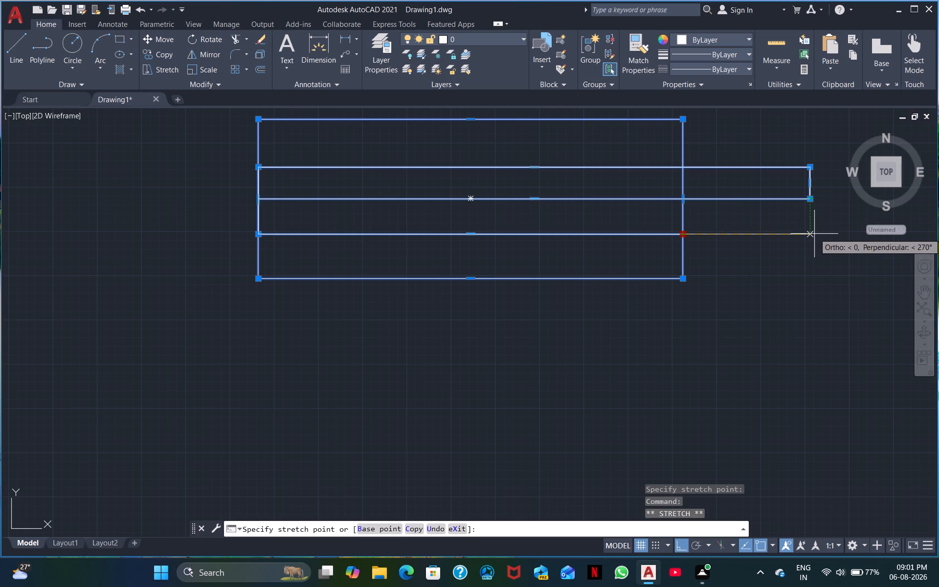
{"action": "left_click", "coordinate": [811, 234]}
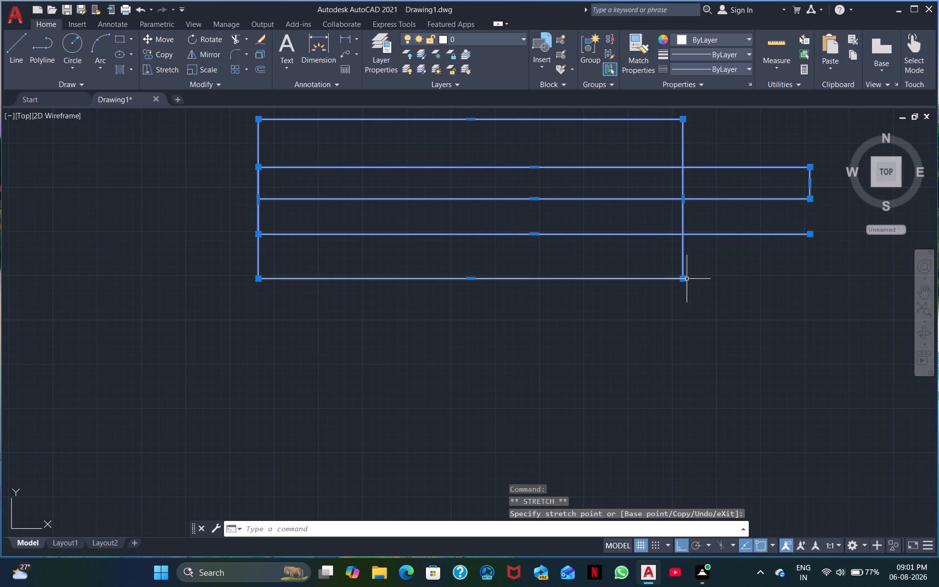
{"action": "left_click", "coordinate": [685, 280]}
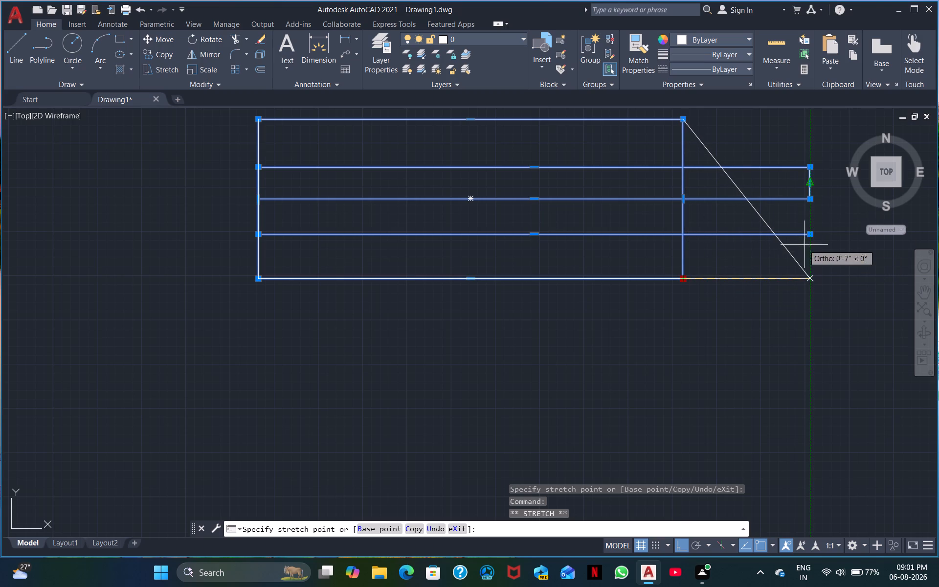
{"action": "left_click", "coordinate": [809, 279]}
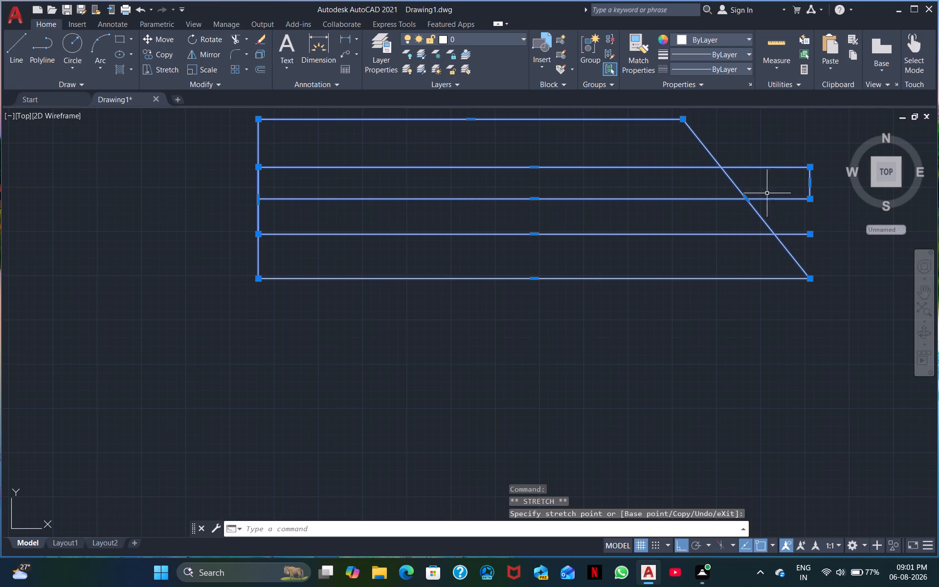
{"action": "left_click", "coordinate": [684, 121]}
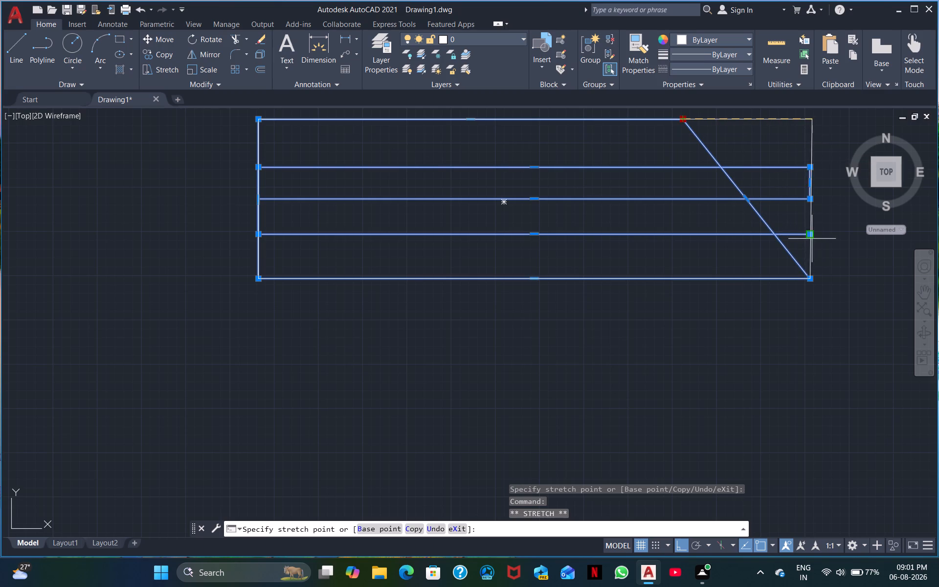
{"action": "left_click", "coordinate": [810, 117]}
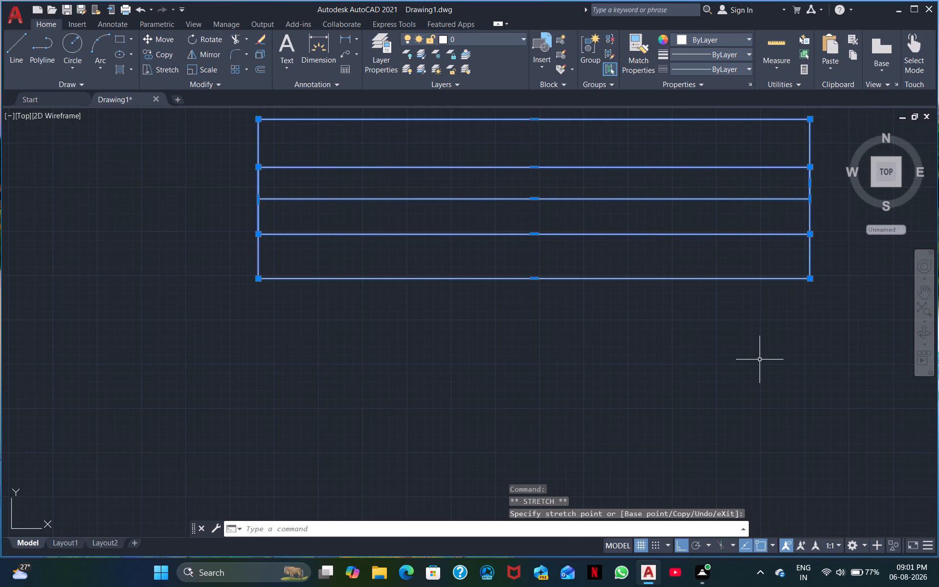
Copy the lengthened window symbol by its centre straight down about 3'-1" into the second room's bottom wall.
{"action": "scroll", "coordinate": [759, 360], "scroll_direction": "down", "scroll_amount": 3}
{"action": "double_click", "coordinate": [794, 402]}
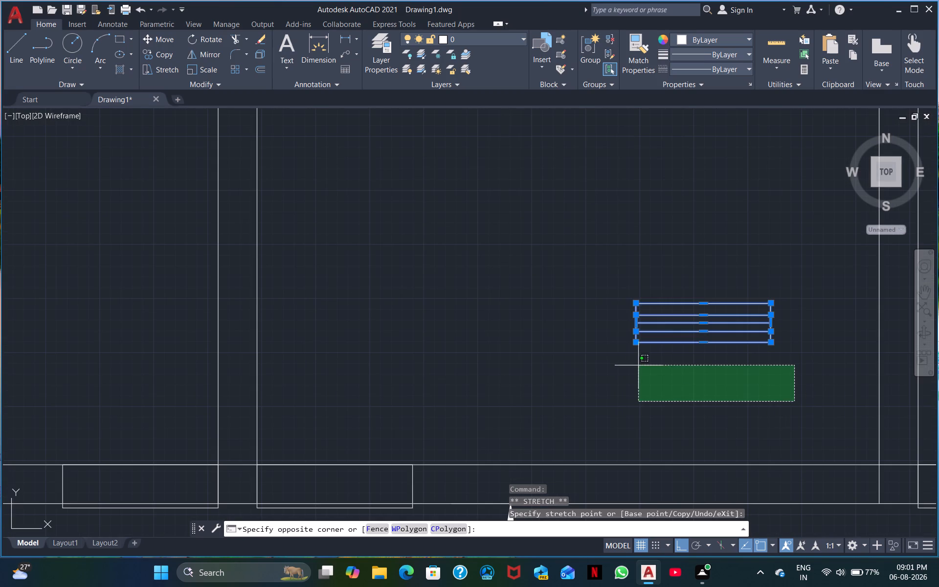
{"action": "left_click", "coordinate": [573, 232]}
{"action": "right_click", "coordinate": [558, 247]}
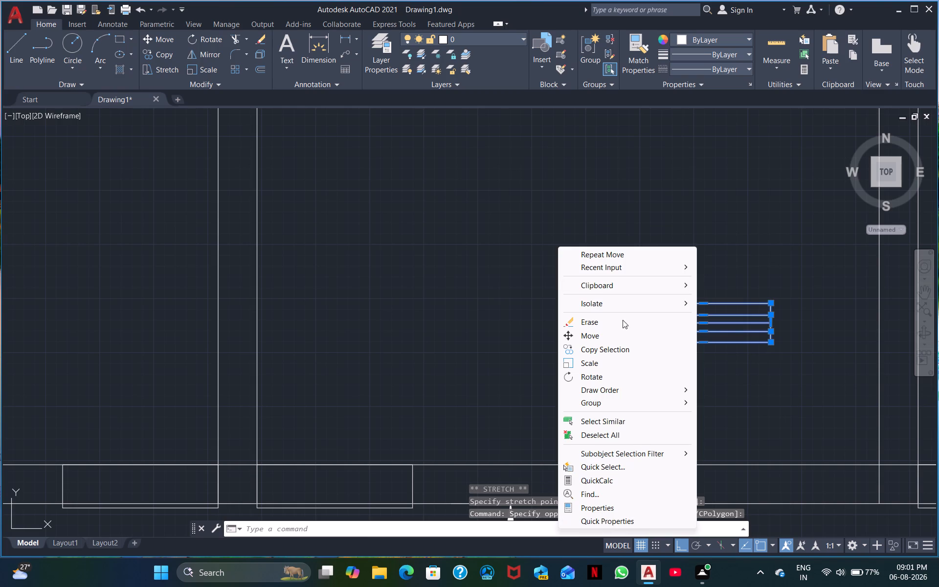
{"action": "left_click", "coordinate": [596, 350]}
{"action": "left_click", "coordinate": [706, 324]}
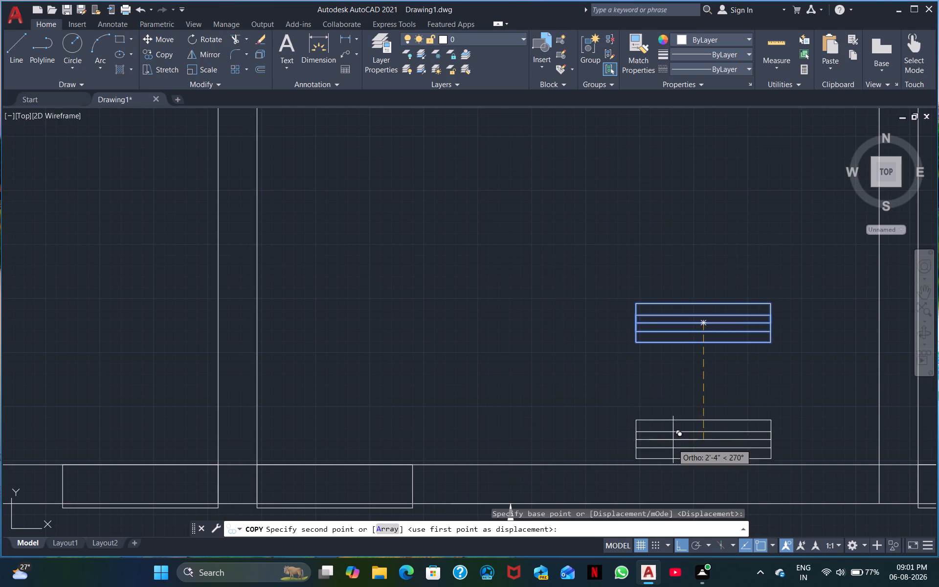
{"action": "scroll", "coordinate": [672, 444], "scroll_direction": "down", "scroll_amount": 1}
{"action": "middle_click_drag", "start_coordinate": [672, 444], "coordinate": [717, 249]}
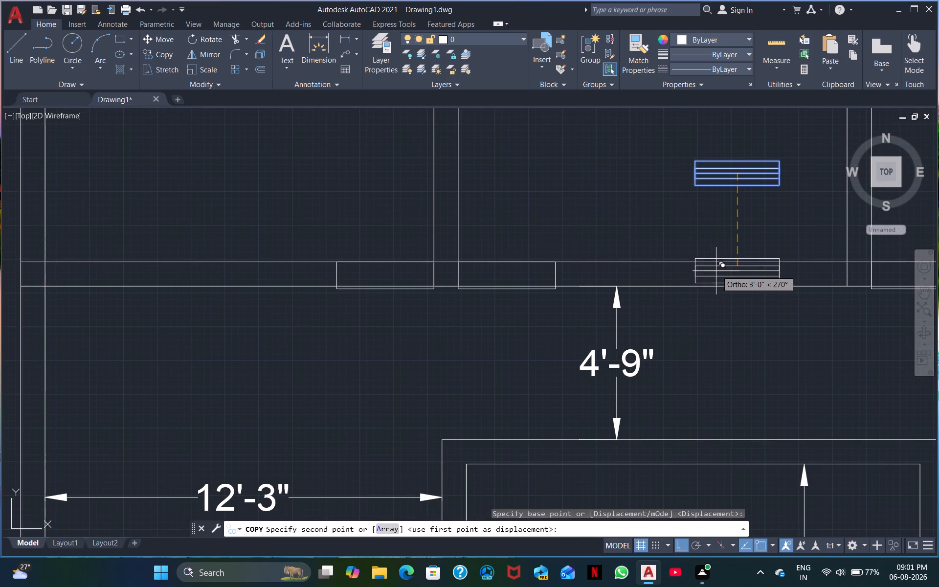
{"action": "scroll", "coordinate": [709, 279], "scroll_direction": "up", "scroll_amount": 3}
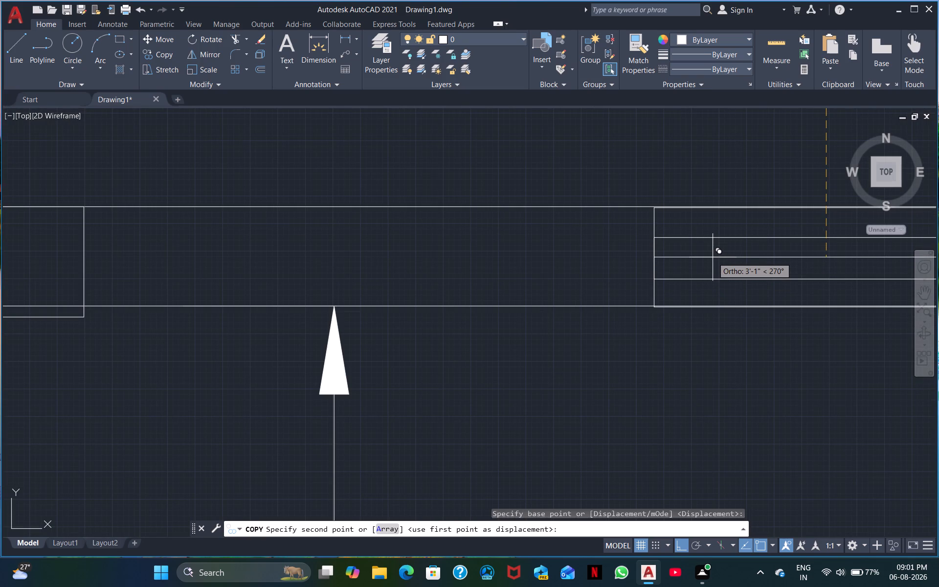
{"action": "left_click", "coordinate": [712, 257]}
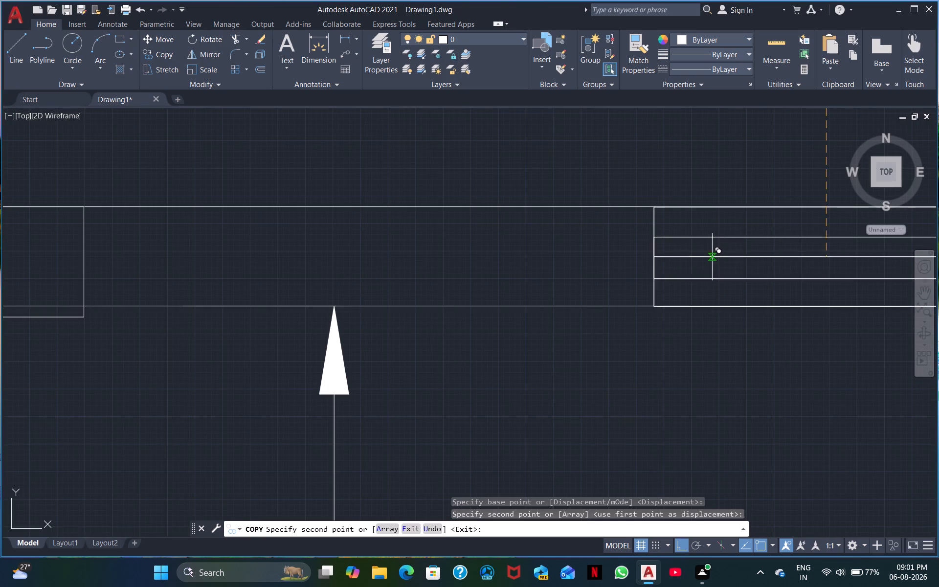
Place two more window symbol copies level with the original, one about 12'-3" right in the third room and one in the first room.
{"action": "middle_click_drag", "start_coordinate": [496, 400], "coordinate": [690, 356]}
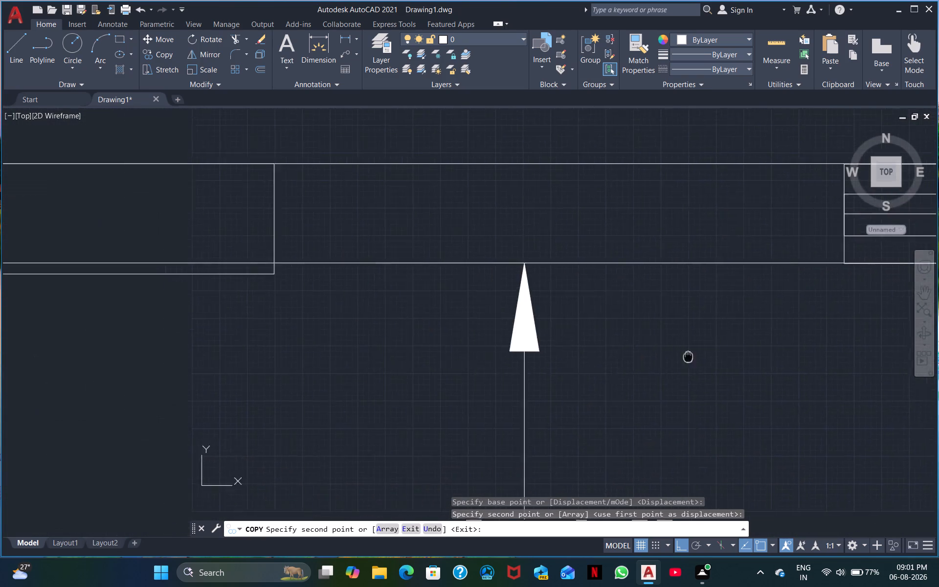
{"action": "middle_click_drag", "start_coordinate": [690, 356], "coordinate": [715, 348]}
{"action": "scroll", "coordinate": [97, 358], "scroll_direction": "down", "scroll_amount": 3}
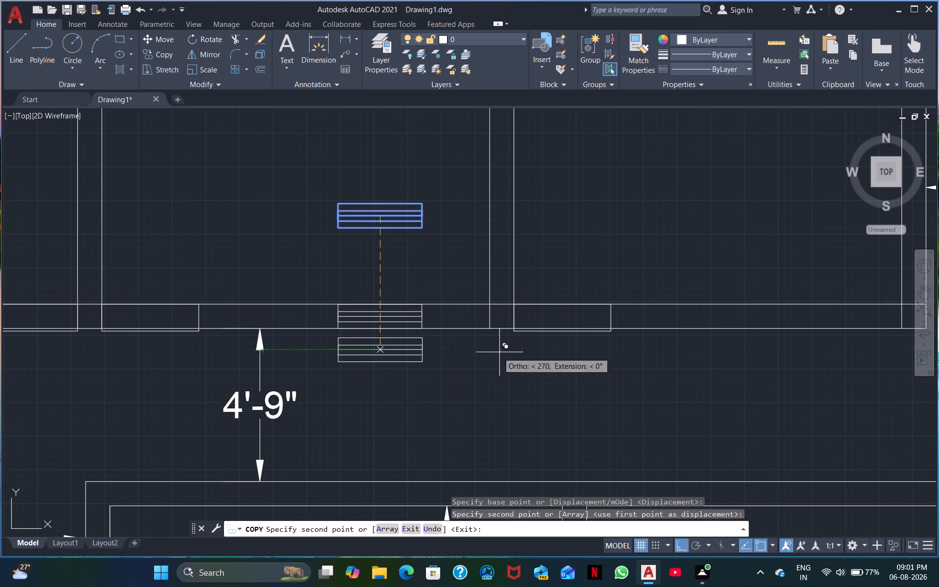
{"action": "left_click", "coordinate": [777, 395]}
{"action": "scroll", "coordinate": [715, 426], "scroll_direction": "down", "scroll_amount": 1}
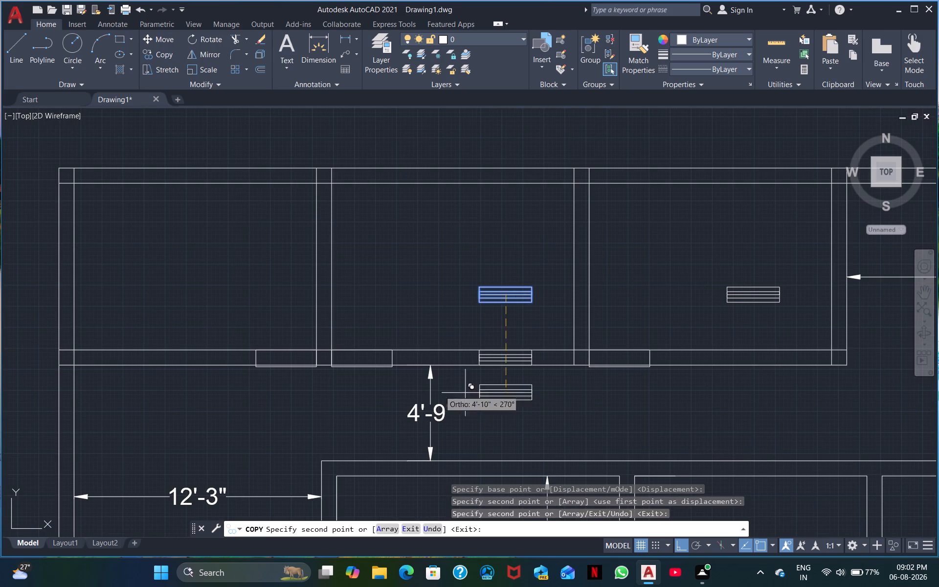
{"action": "left_click", "coordinate": [149, 325]}
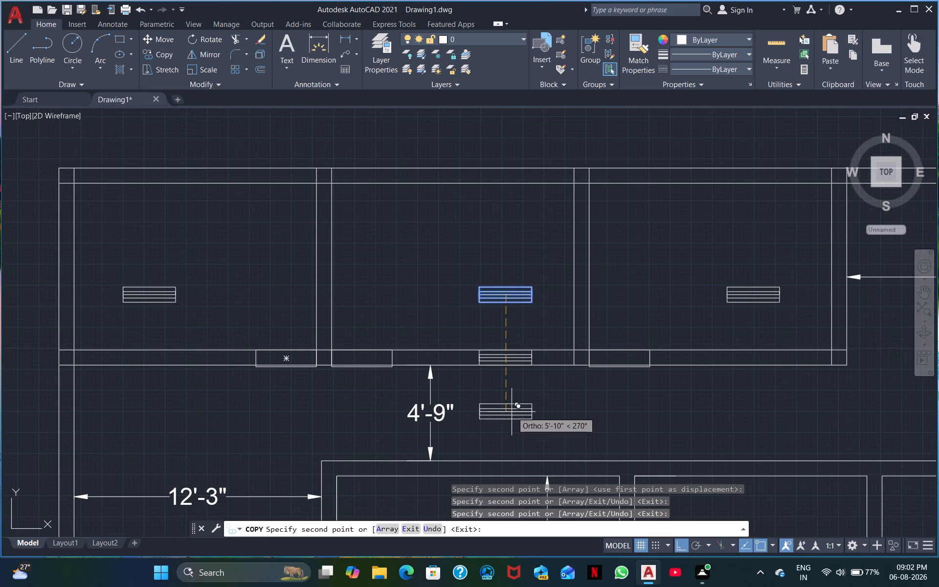
Turn Ortho off and place a window symbol copy inside the room with the 12' dimension, near its left wall.
{"action": "middle_click_drag", "start_coordinate": [550, 449], "coordinate": [558, 328]}
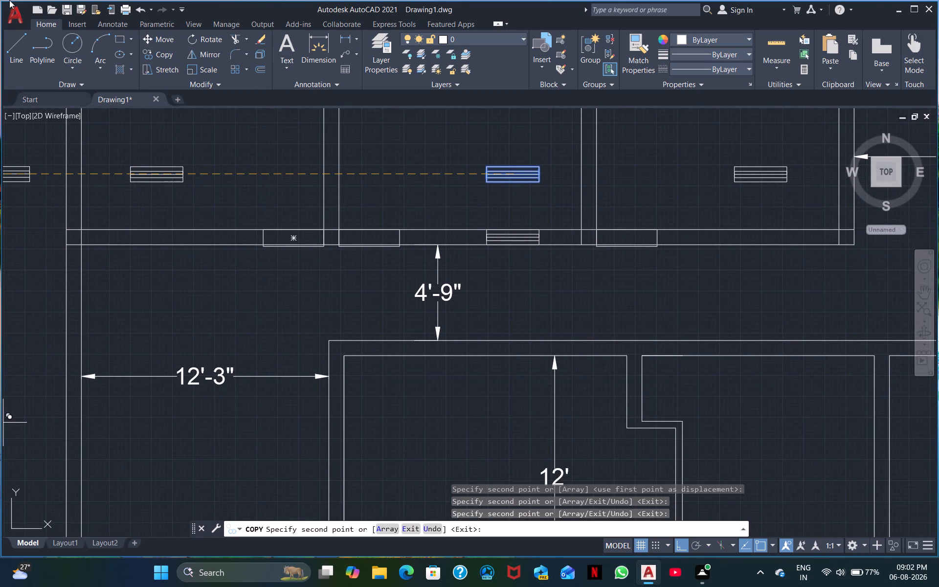
{"action": "scroll", "coordinate": [57, 24], "scroll_direction": "down", "scroll_amount": 1}
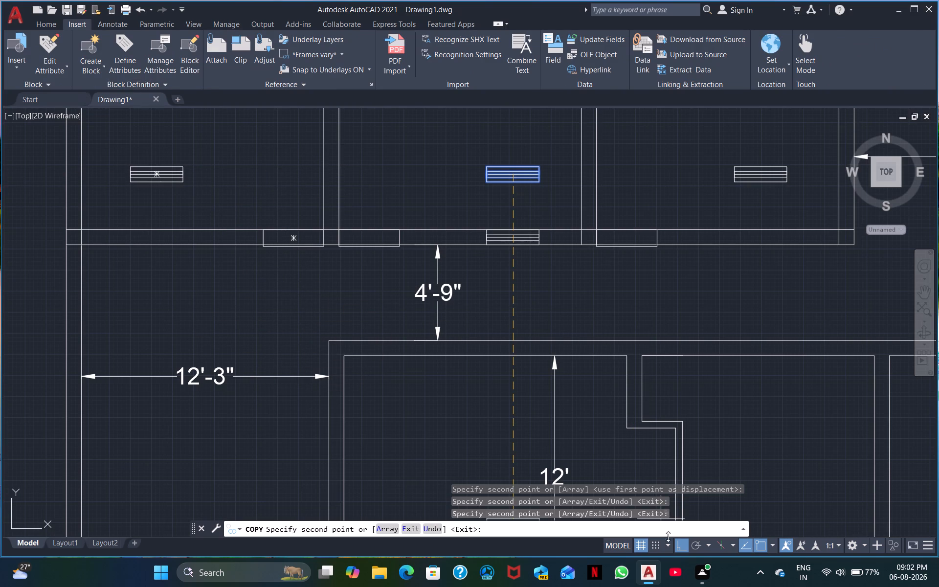
{"action": "left_click", "coordinate": [678, 544]}
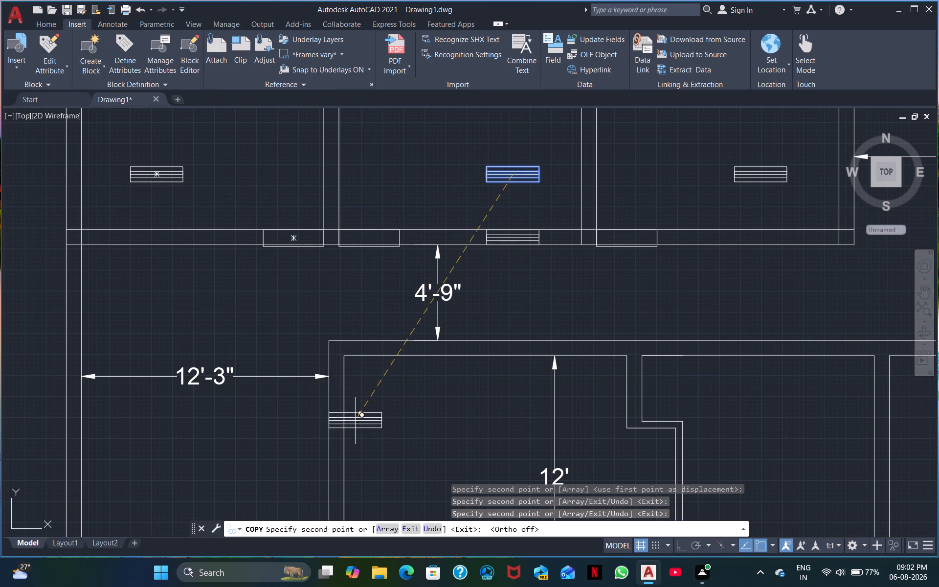
{"action": "middle_click_drag", "start_coordinate": [358, 423], "coordinate": [368, 144]}
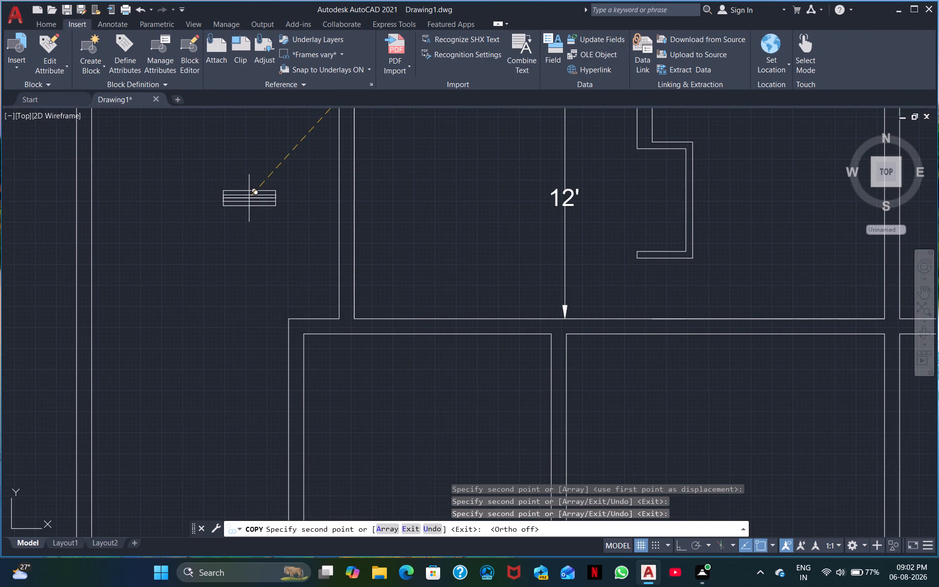
{"action": "left_click", "coordinate": [400, 195]}
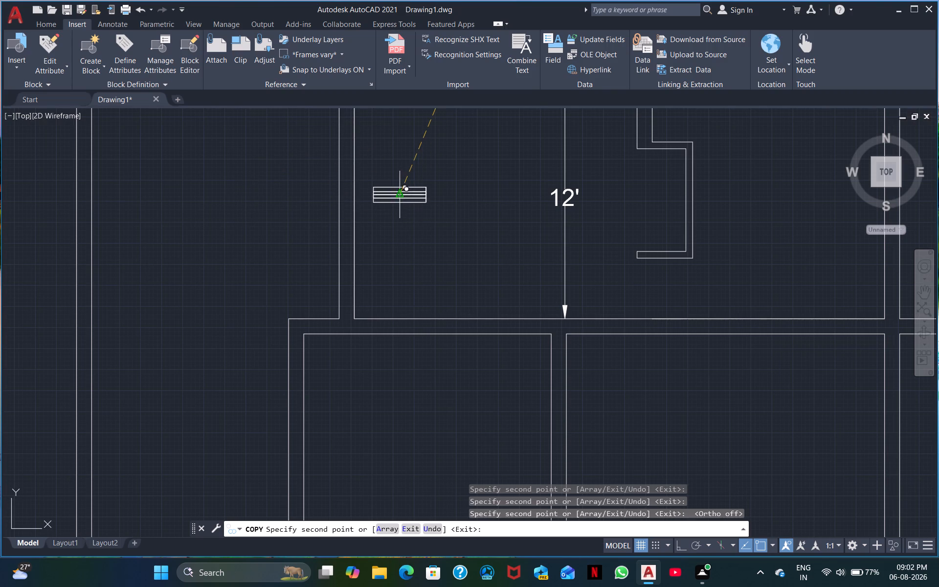
Place a window symbol copy inside the lower-left room above the left 17'-9" dimension and end copying.
{"action": "middle_click_drag", "start_coordinate": [417, 478], "coordinate": [439, 227]}
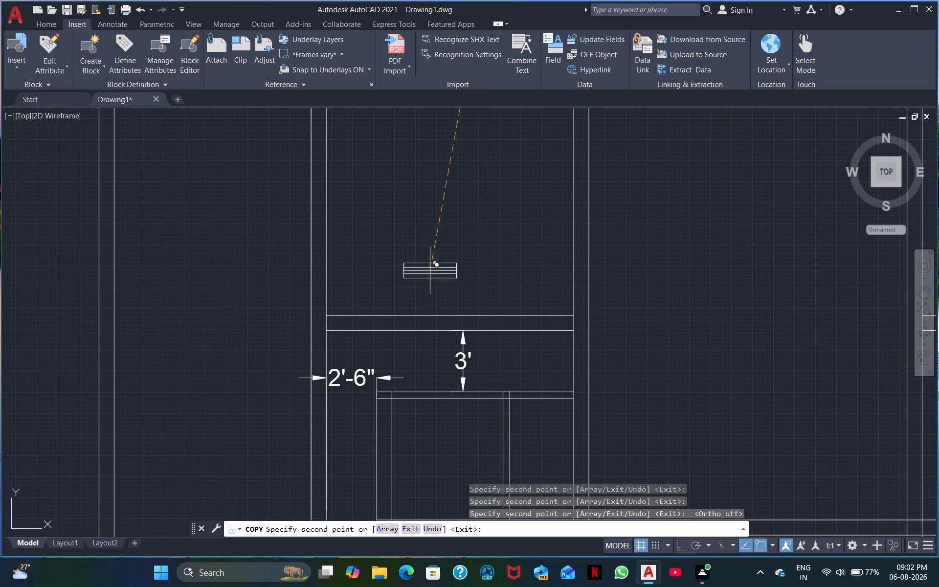
{"action": "scroll", "coordinate": [371, 280], "scroll_direction": "down", "scroll_amount": 1}
{"action": "scroll", "coordinate": [442, 447], "scroll_direction": "down", "scroll_amount": 1}
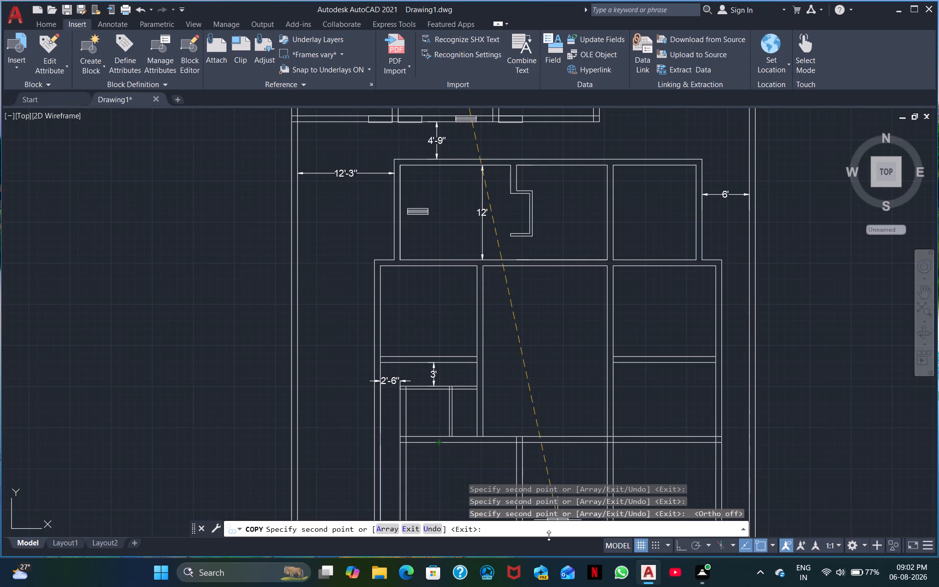
{"action": "middle_click_drag", "start_coordinate": [439, 481], "coordinate": [452, 352]}
{"action": "left_click", "coordinate": [455, 361]}
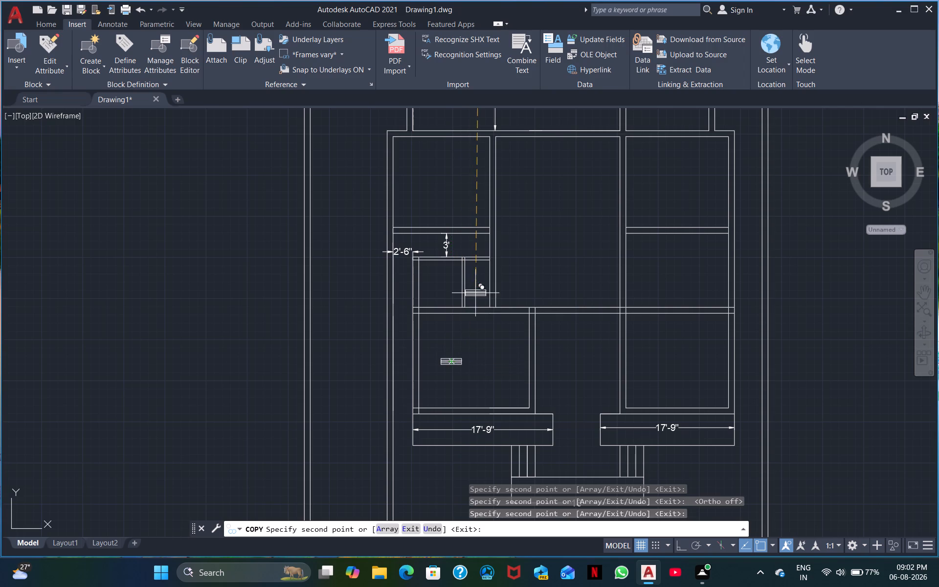
{"action": "key", "text": "Escape"}
{"action": "scroll", "coordinate": [374, 293], "scroll_direction": "down", "scroll_amount": 2}
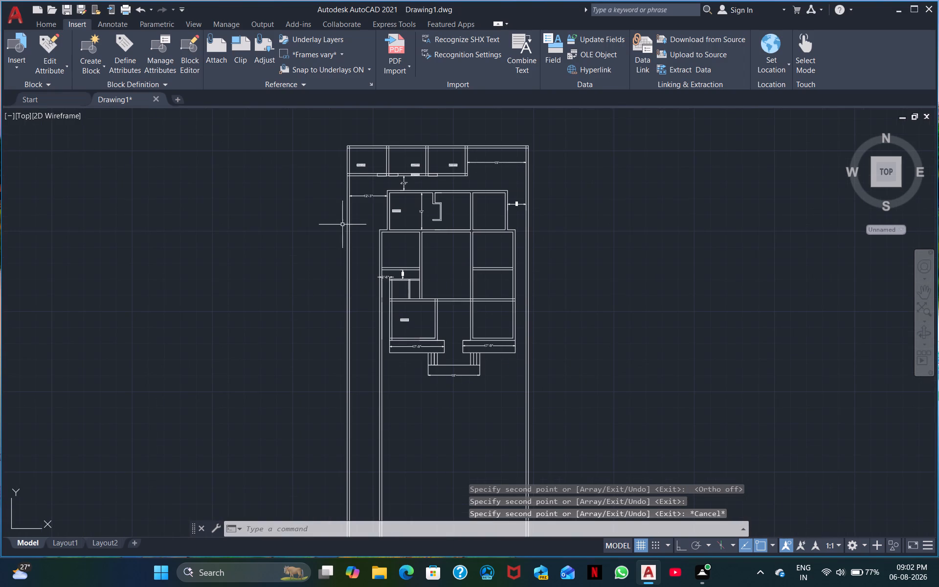
Move the first room's window symbol by its top midpoint down onto the bottom wall's upper line.
{"action": "scroll", "coordinate": [364, 127], "scroll_direction": "up", "scroll_amount": 3}
{"action": "middle_click_drag", "start_coordinate": [410, 267], "coordinate": [376, 150]}
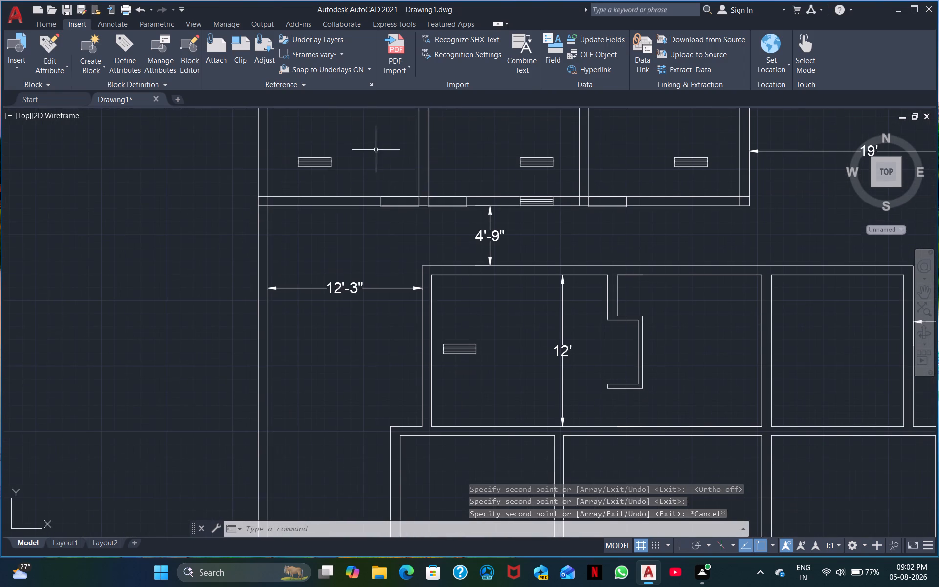
{"action": "left_click", "coordinate": [330, 174]}
{"action": "left_click", "coordinate": [289, 158]}
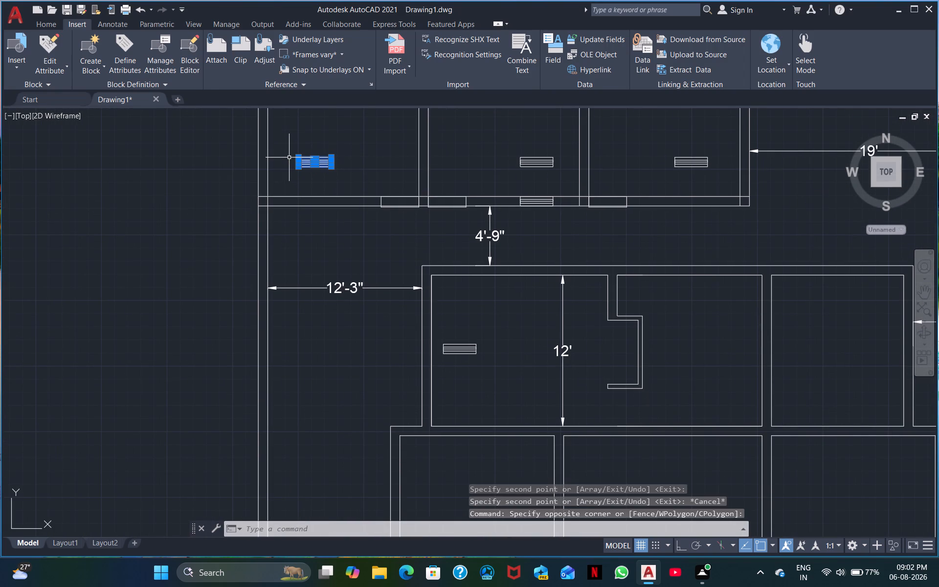
{"action": "right_click", "coordinate": [289, 158]}
{"action": "left_click", "coordinate": [317, 248]}
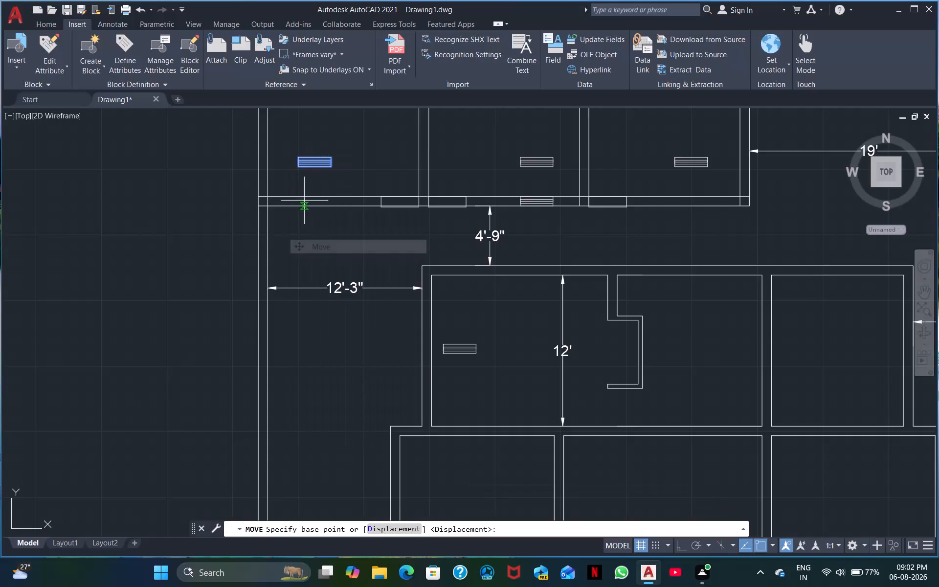
{"action": "scroll", "coordinate": [307, 185], "scroll_direction": "up", "scroll_amount": 2}
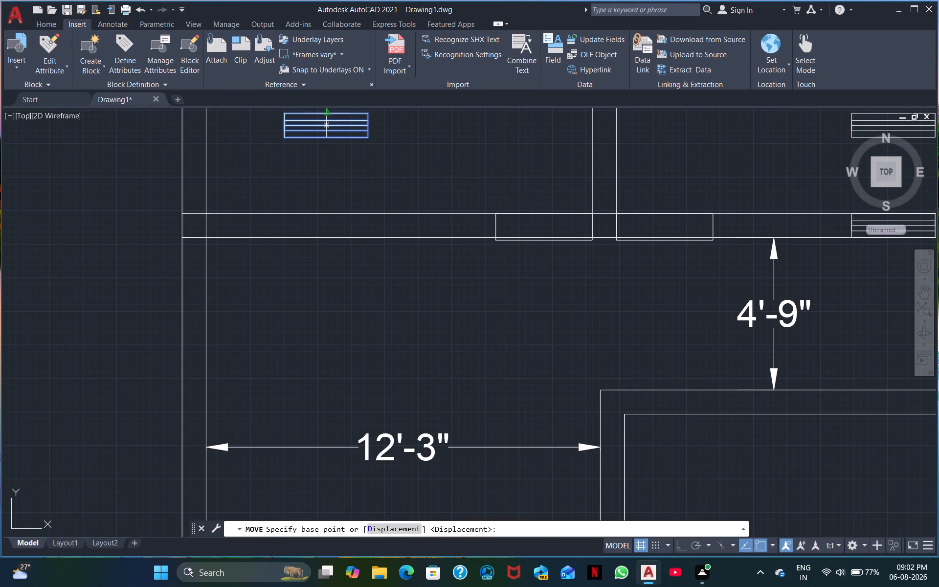
{"action": "left_click", "coordinate": [327, 113]}
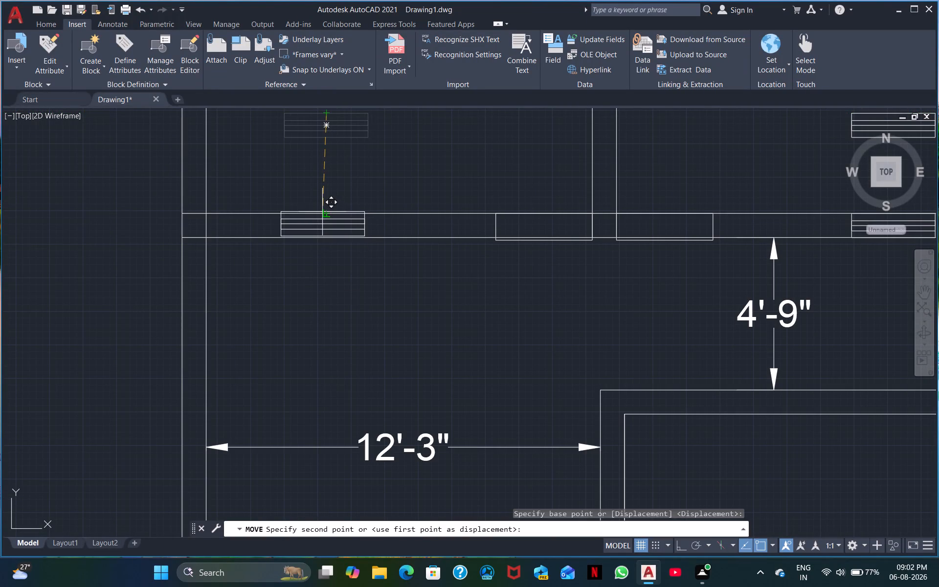
{"action": "scroll", "coordinate": [321, 213], "scroll_direction": "up", "scroll_amount": 2}
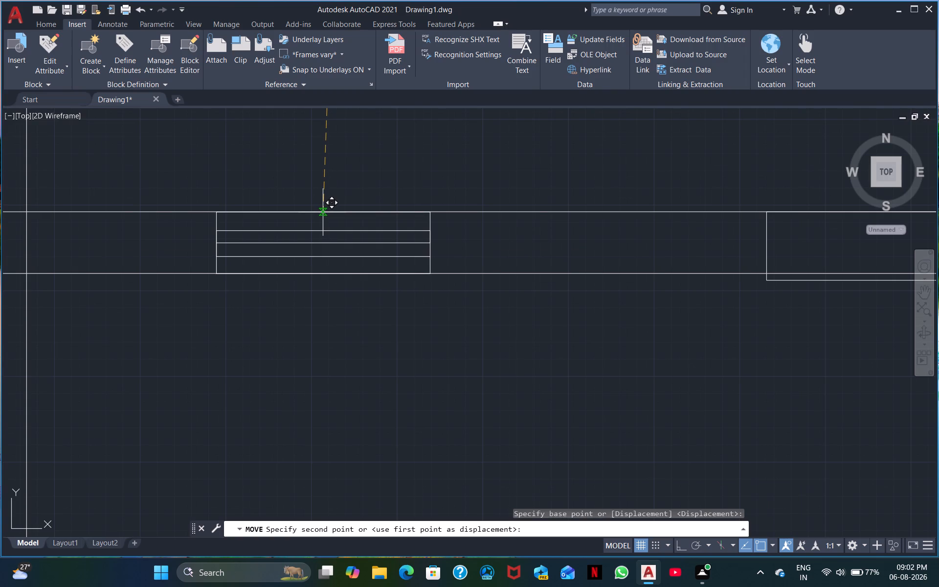
{"action": "left_click", "coordinate": [323, 212]}
Move the third room's window symbol by its top midpoint straight down onto the bottom wall's upper line.
{"action": "middle_click_drag", "start_coordinate": [519, 350], "coordinate": [116, 340]}
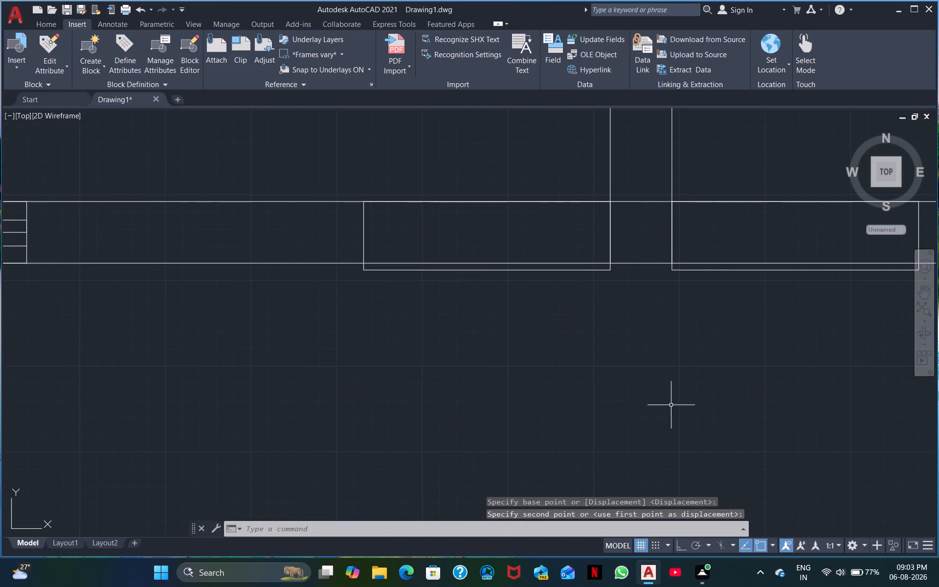
{"action": "middle_click_drag", "start_coordinate": [688, 410], "coordinate": [216, 348]}
{"action": "scroll", "coordinate": [385, 339], "scroll_direction": "down", "scroll_amount": 1}
{"action": "scroll", "coordinate": [572, 178], "scroll_direction": "down", "scroll_amount": 1}
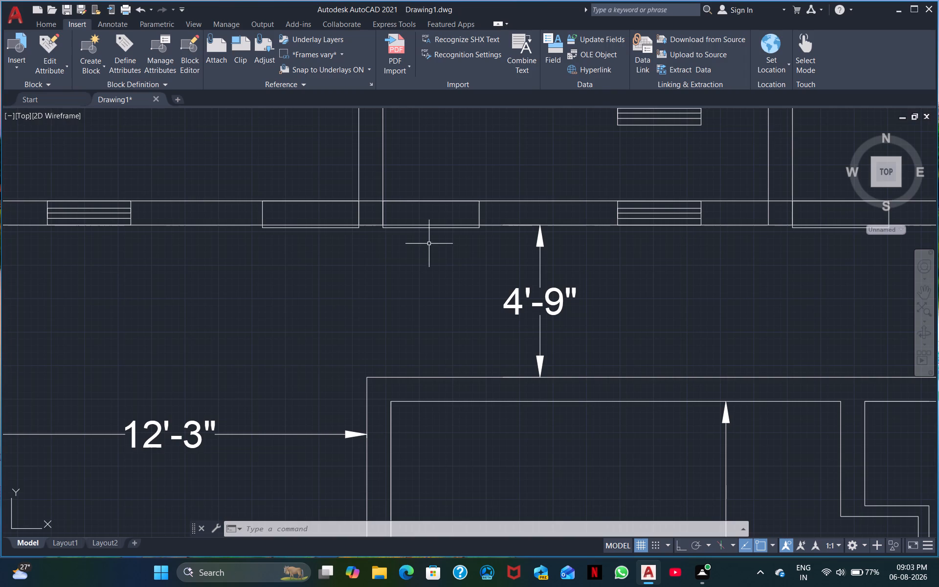
{"action": "middle_click_drag", "start_coordinate": [691, 307], "coordinate": [275, 361]}
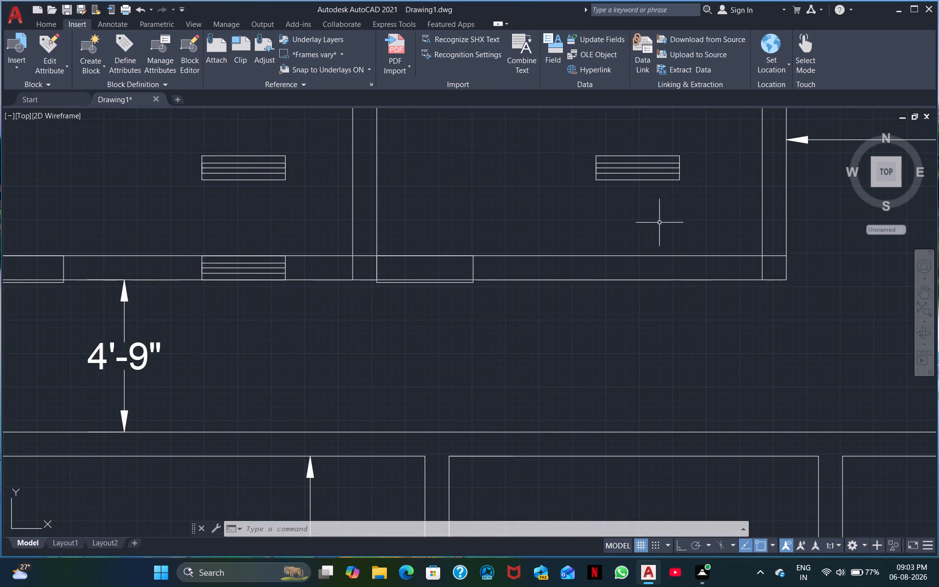
{"action": "left_click", "coordinate": [675, 212]}
{"action": "left_click", "coordinate": [583, 141]}
{"action": "right_click", "coordinate": [585, 184]}
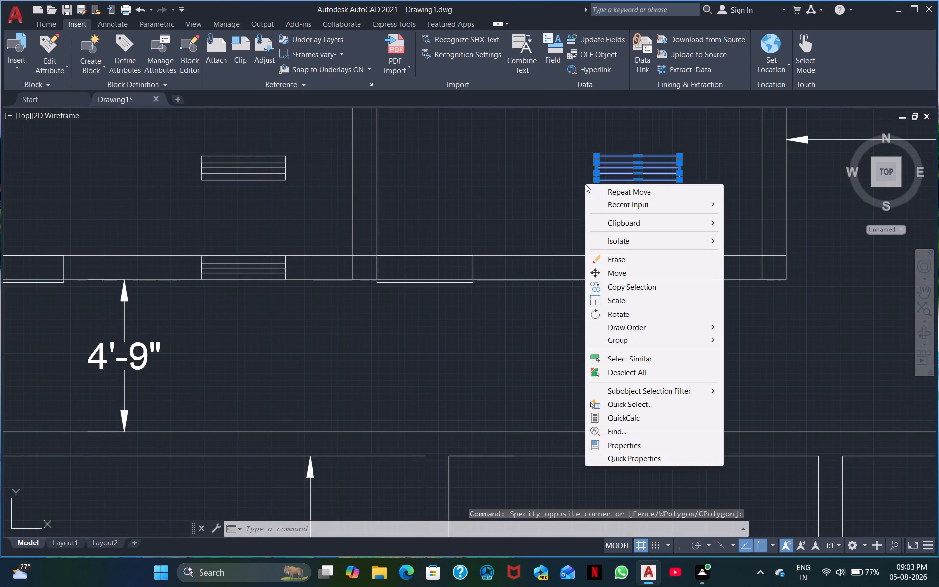
{"action": "left_click", "coordinate": [616, 274]}
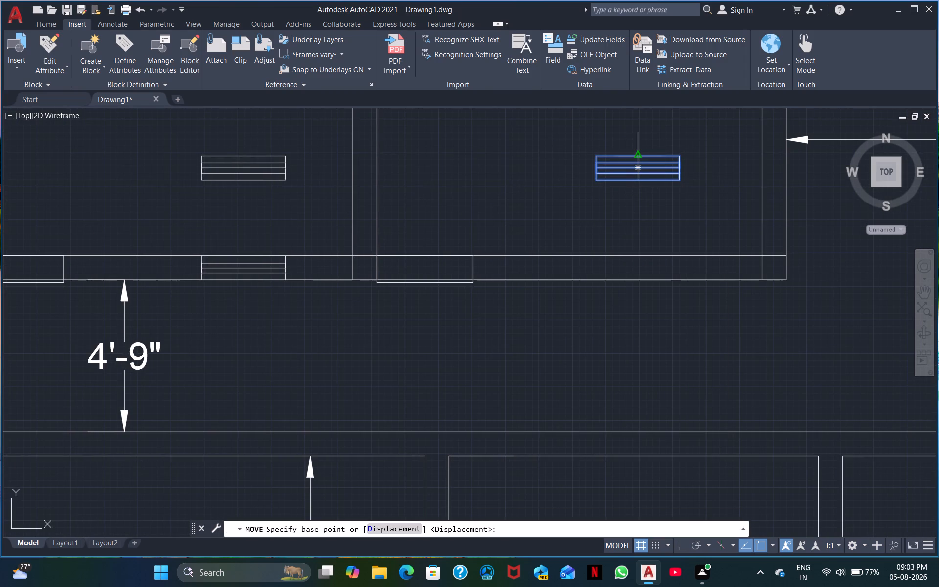
{"action": "left_click", "coordinate": [640, 156]}
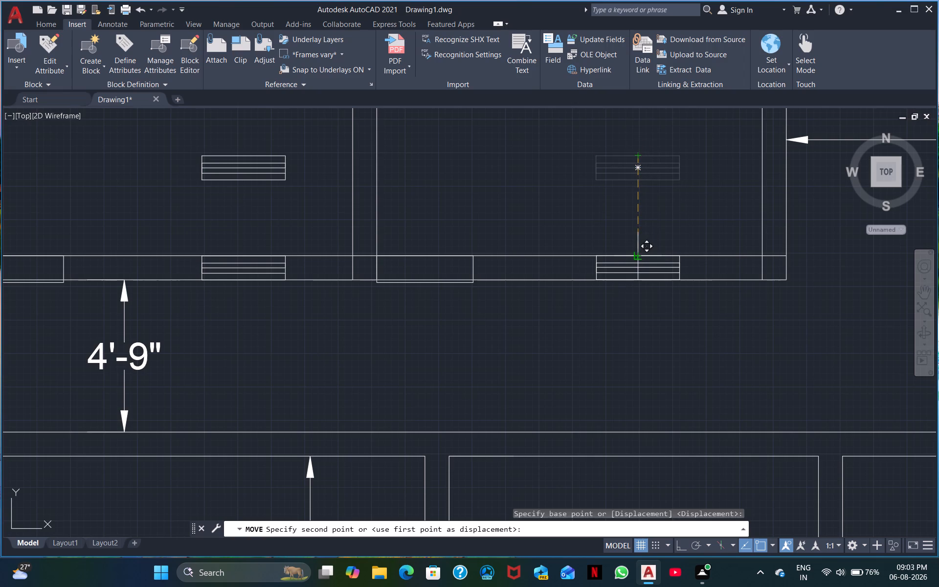
{"action": "left_click", "coordinate": [638, 256]}
Erase the original window symbol left in the second room's open space.
{"action": "scroll", "coordinate": [580, 185], "scroll_direction": "down", "scroll_amount": 1}
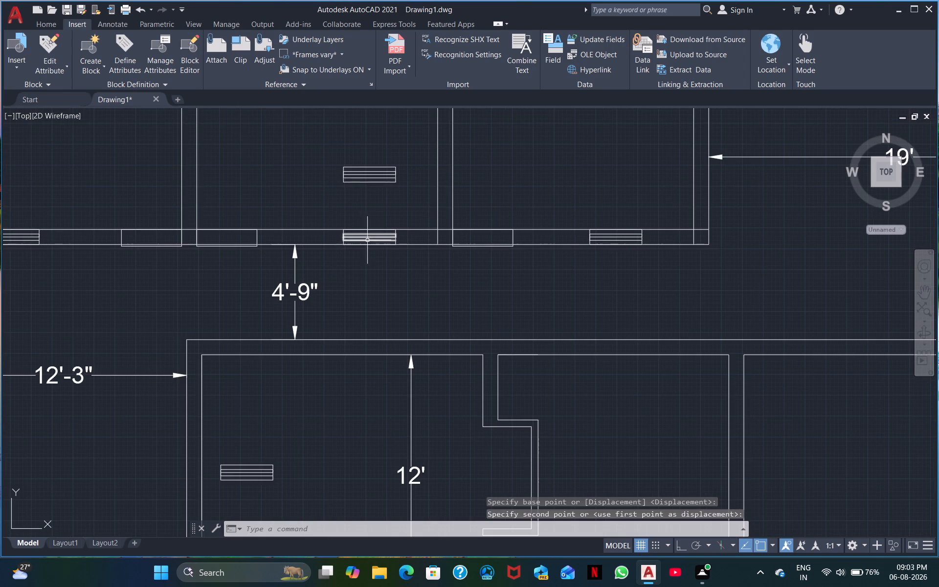
{"action": "left_click_drag", "start_coordinate": [409, 208], "coordinate": [394, 207]}
{"action": "left_click", "coordinate": [287, 153]}
{"action": "right_click", "coordinate": [287, 153]}
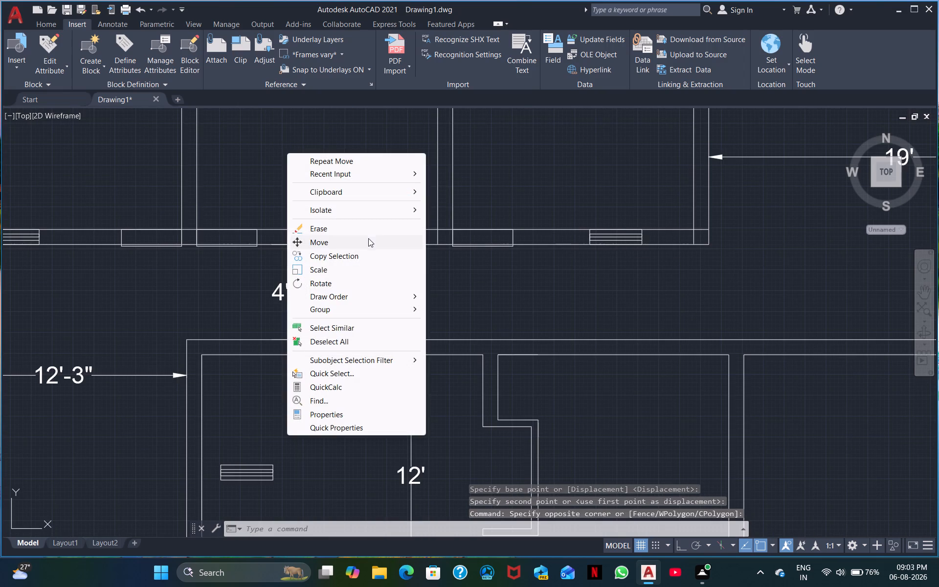
{"action": "left_click", "coordinate": [320, 232]}
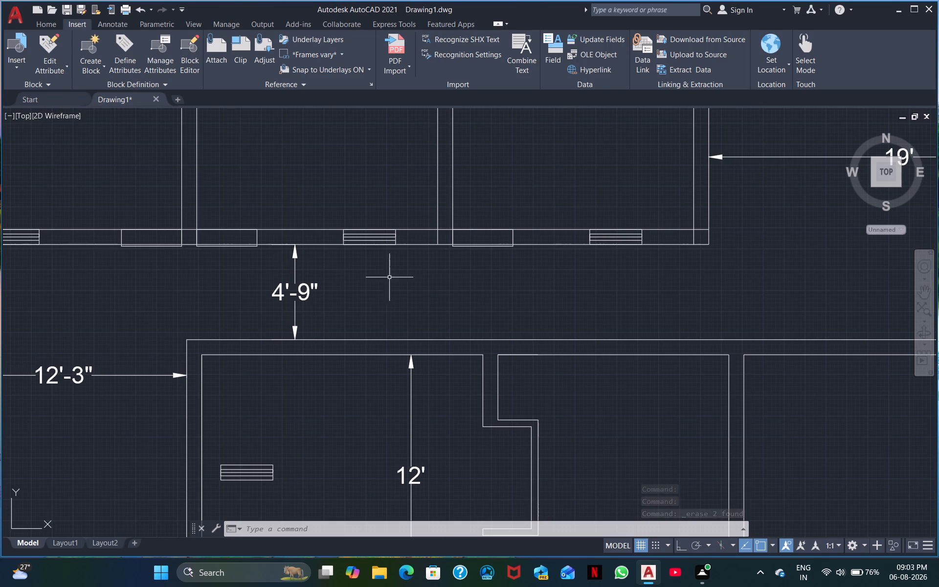
Rotate the window symbol in the 12' high room about its lower-right corner so that it stands vertically.
{"action": "middle_click_drag", "start_coordinate": [400, 292], "coordinate": [519, 257]}
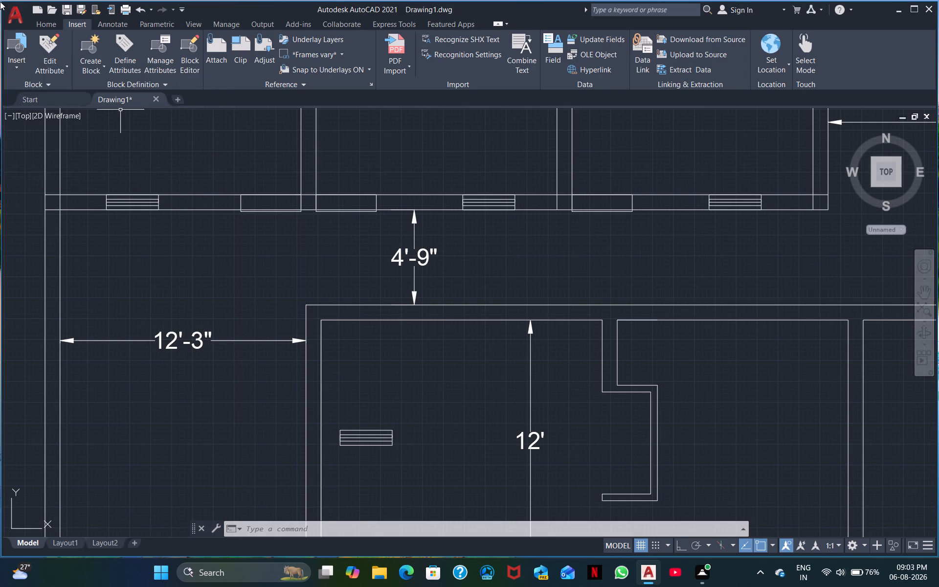
{"action": "middle_click_drag", "start_coordinate": [396, 411], "coordinate": [362, 302]}
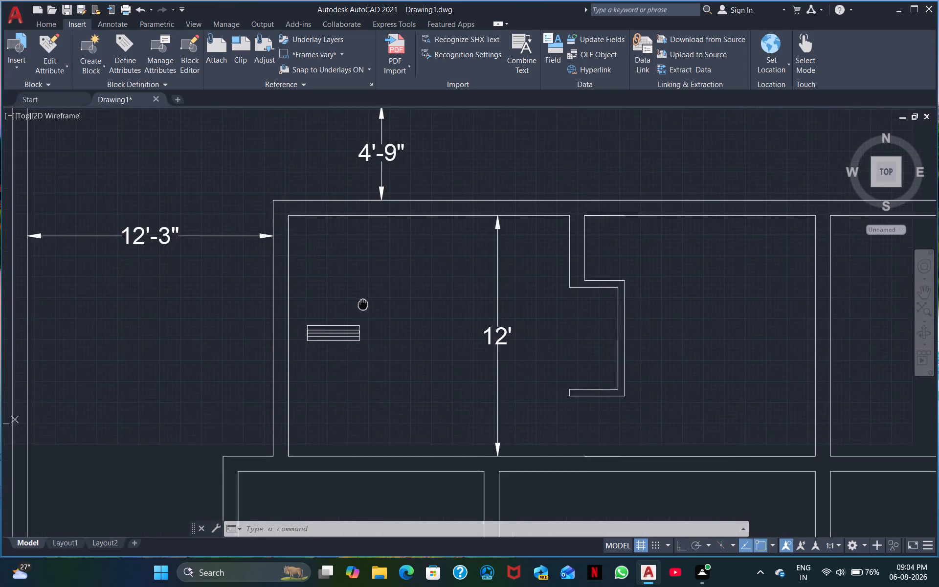
{"action": "middle_click_drag", "start_coordinate": [362, 302], "coordinate": [353, 258]}
{"action": "left_click", "coordinate": [379, 314]}
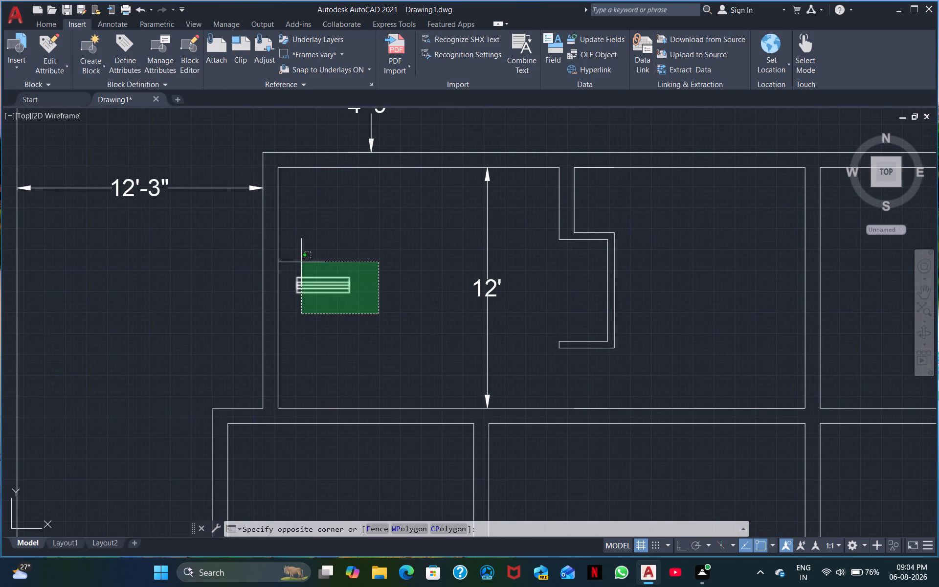
{"action": "left_click", "coordinate": [295, 265]}
{"action": "right_click", "coordinate": [391, 220]}
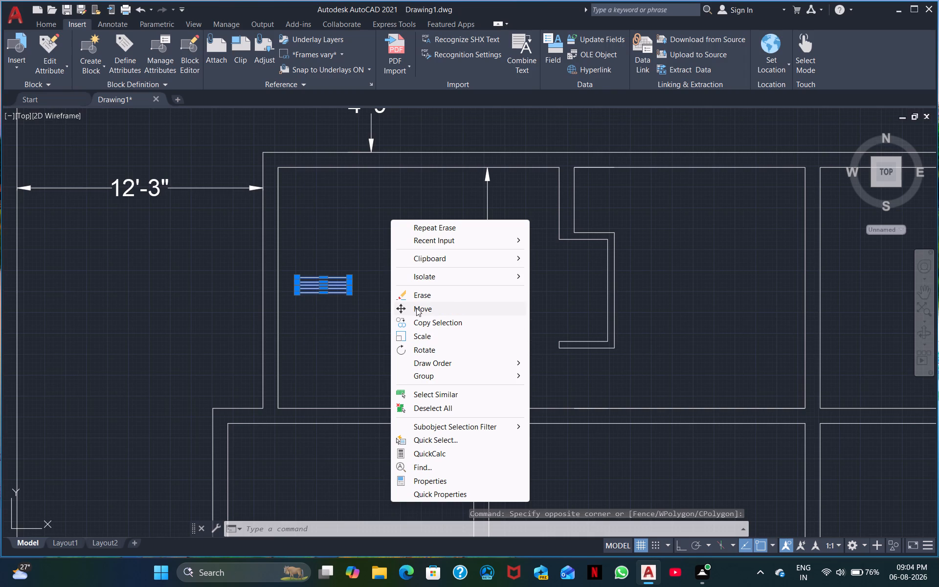
{"action": "left_click", "coordinate": [419, 351]}
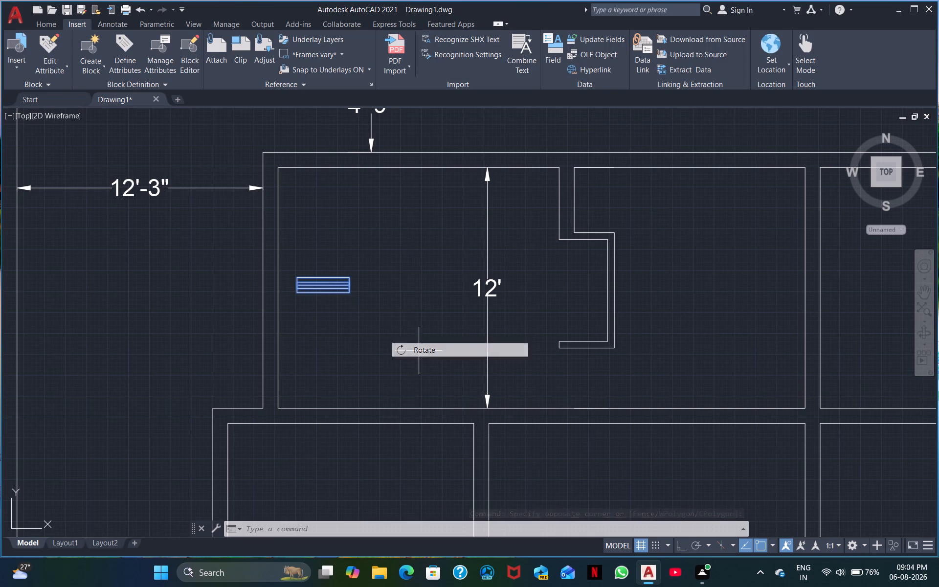
{"action": "left_click", "coordinate": [349, 292]}
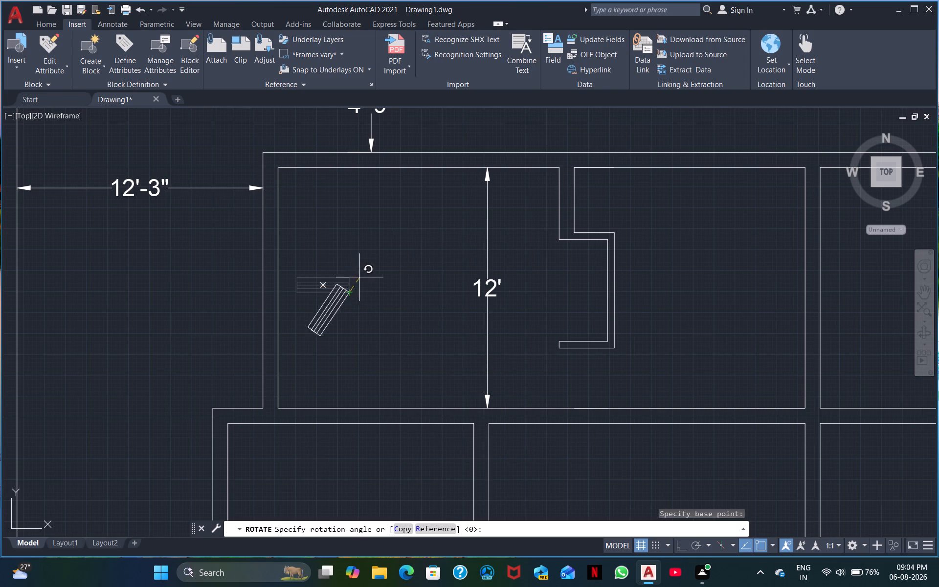
{"action": "left_click", "coordinate": [355, 267]}
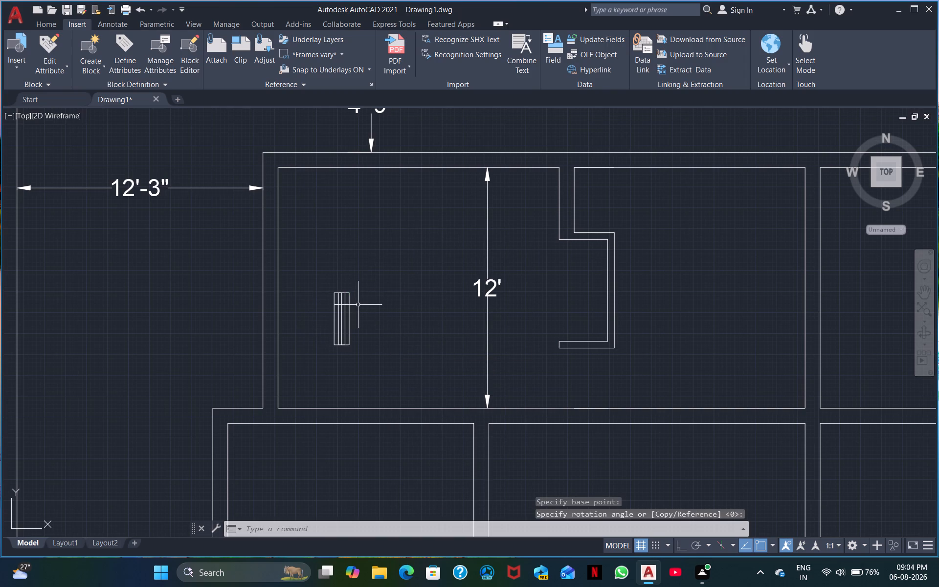
Stretch the vertical window symbol's outline straight upward by raising both top corners to the same level.
{"action": "scroll", "coordinate": [358, 311], "scroll_direction": "up", "scroll_amount": 2}
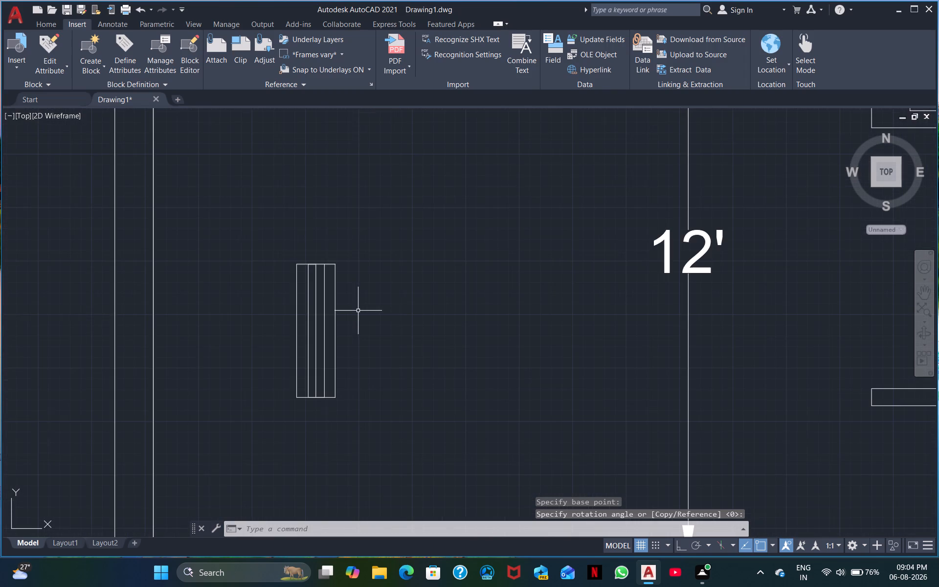
{"action": "left_click", "coordinate": [358, 311]}
{"action": "left_click", "coordinate": [256, 250]}
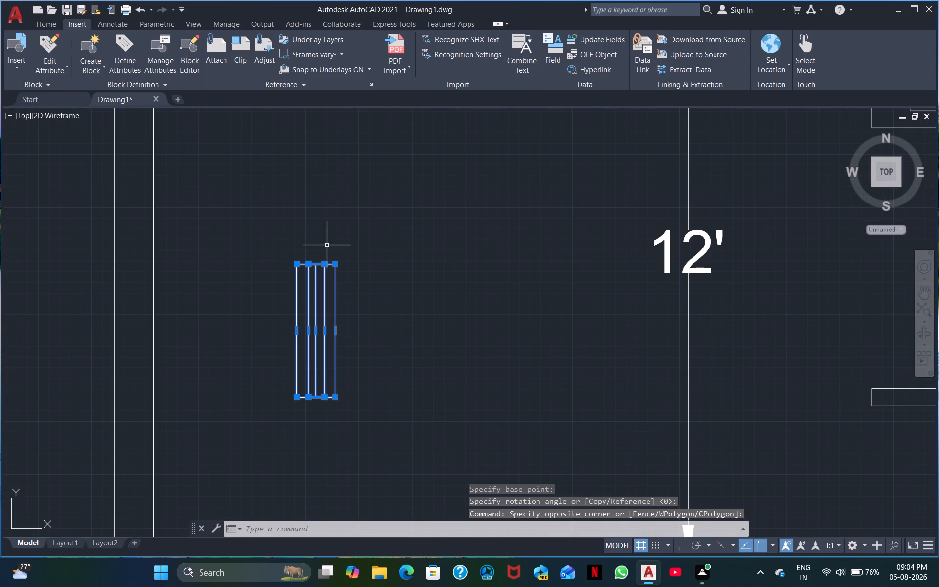
{"action": "right_click", "coordinate": [328, 244]}
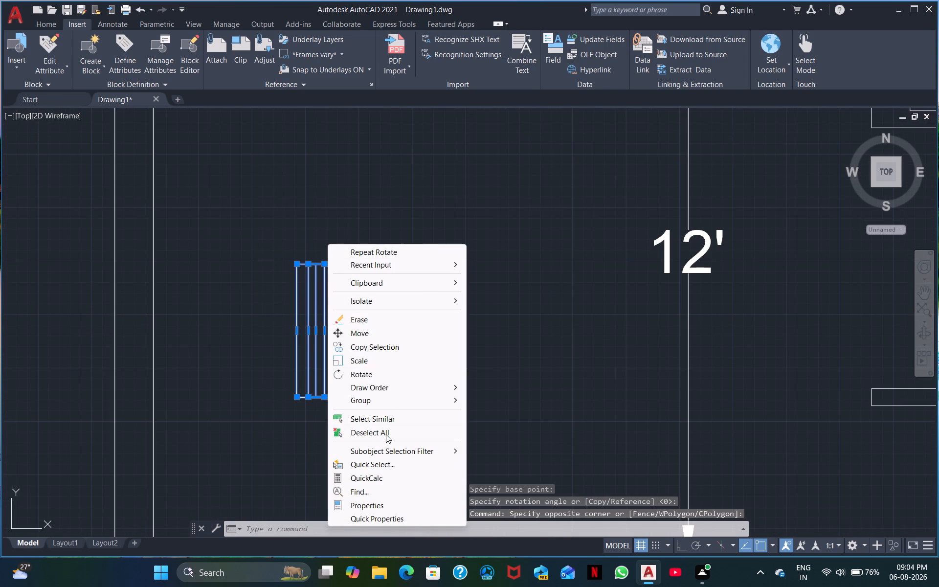
{"action": "left_click", "coordinate": [288, 214]}
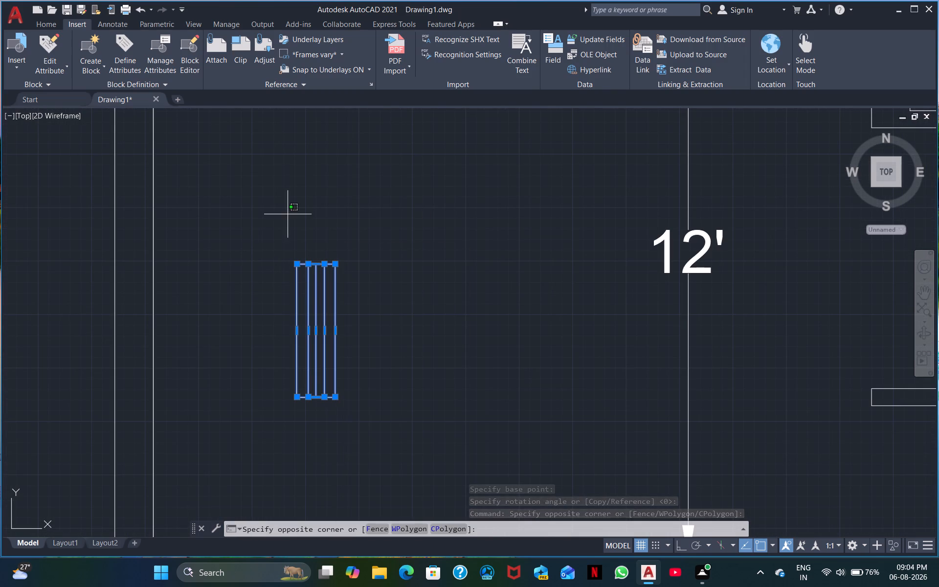
{"action": "left_click", "coordinate": [224, 216]}
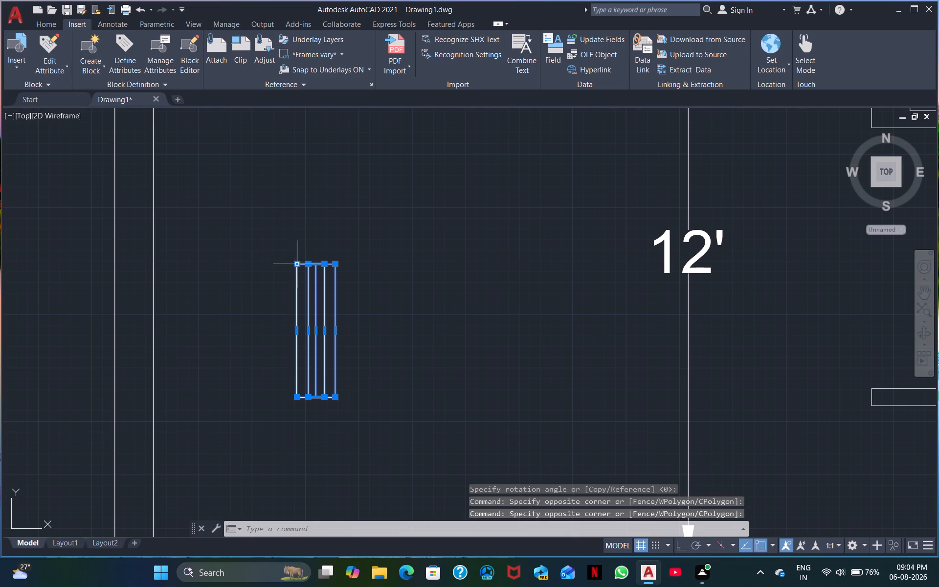
{"action": "left_click", "coordinate": [299, 266]}
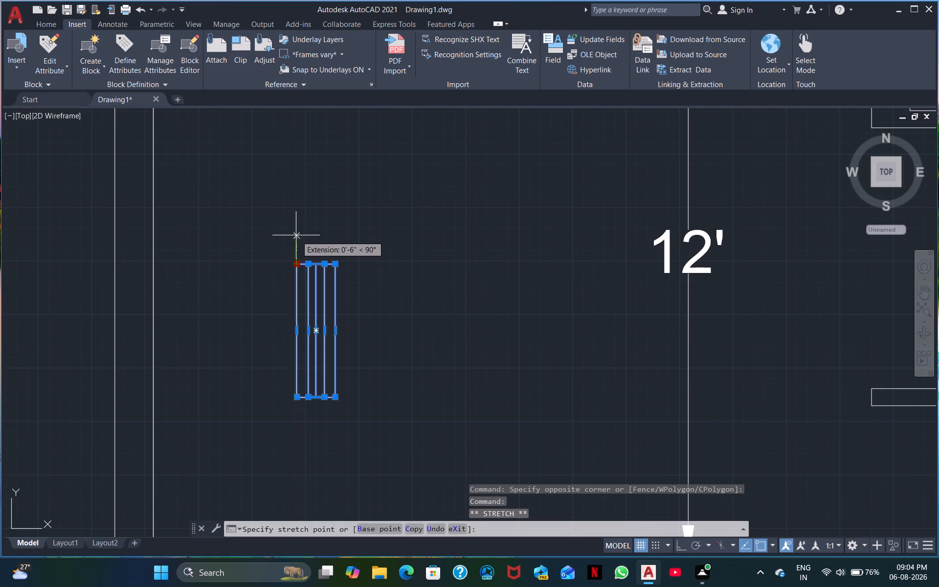
{"action": "left_click", "coordinate": [294, 208]}
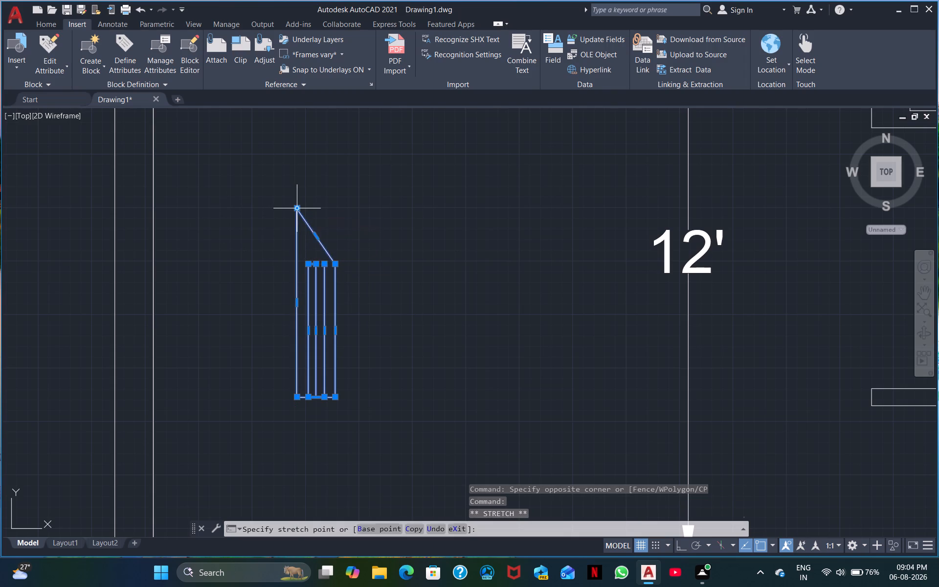
{"action": "left_click", "coordinate": [333, 265]}
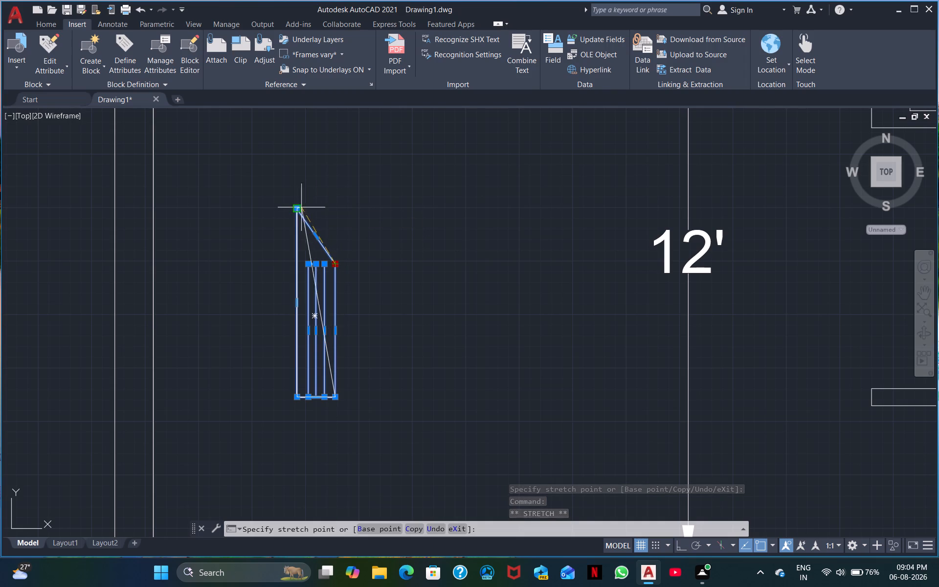
{"action": "left_click", "coordinate": [336, 211]}
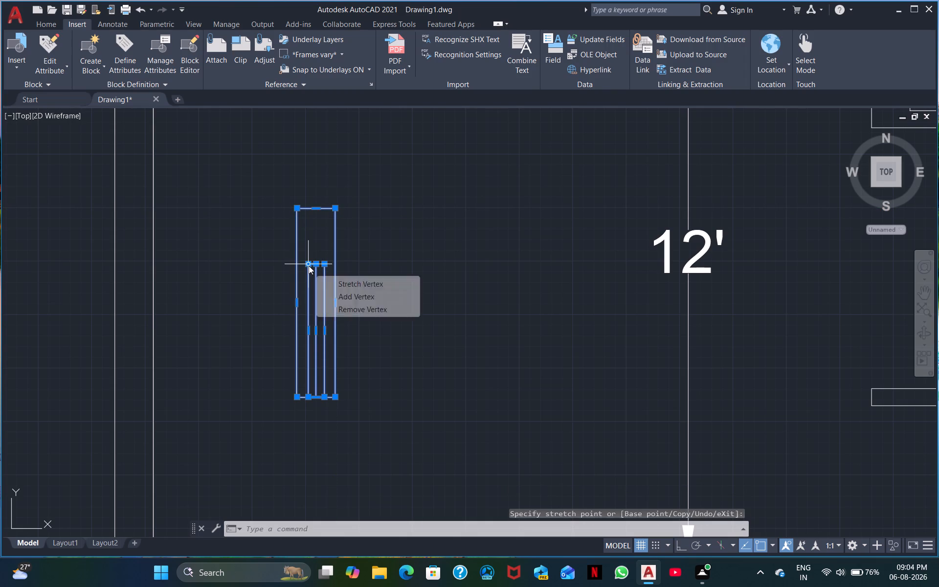
{"action": "left_click", "coordinate": [407, 248]}
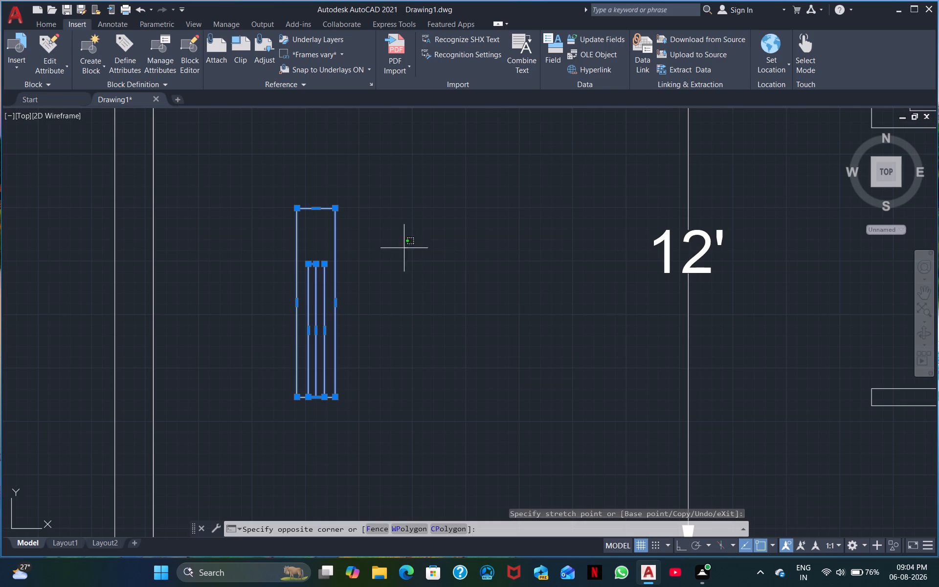
{"action": "key", "text": "Escape"}
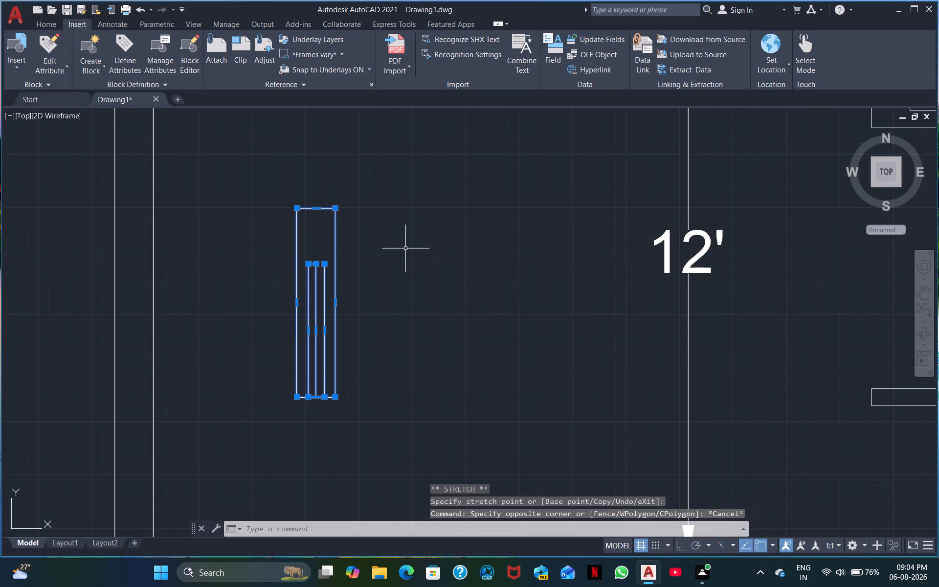
{"action": "key", "text": "Escape"}
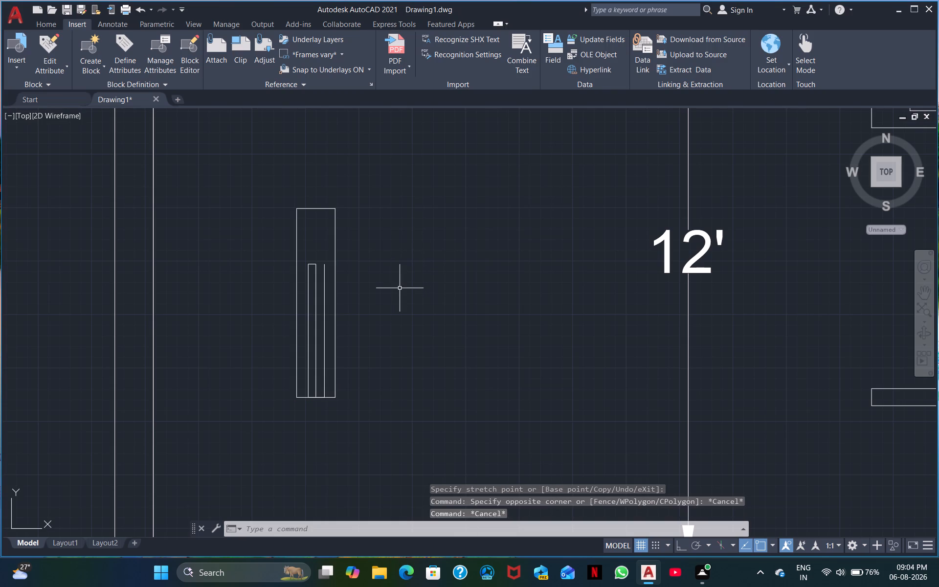
Extend the rightmost inner line of the window symbol to the outline's raised top edge.
{"action": "type", "text": "ex"}
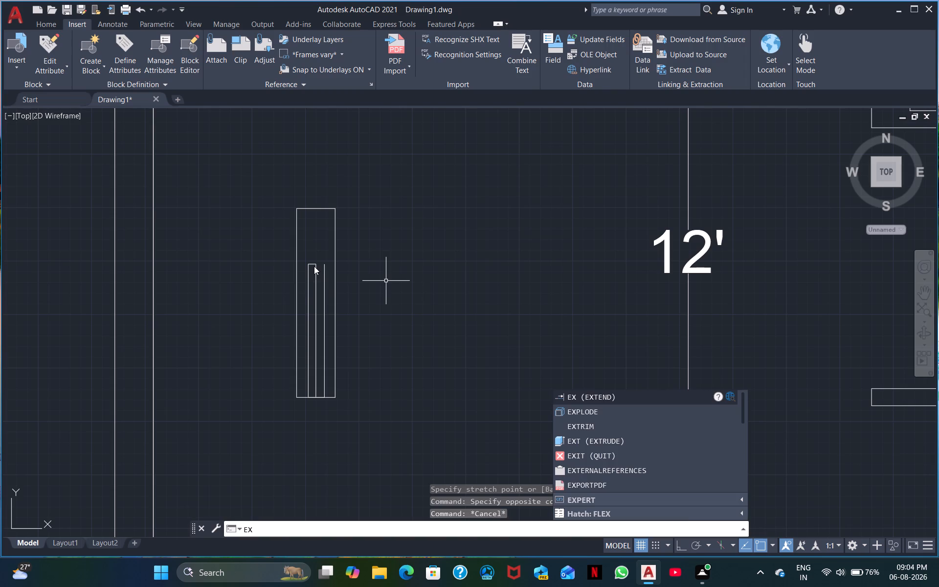
{"action": "key", "text": "space"}
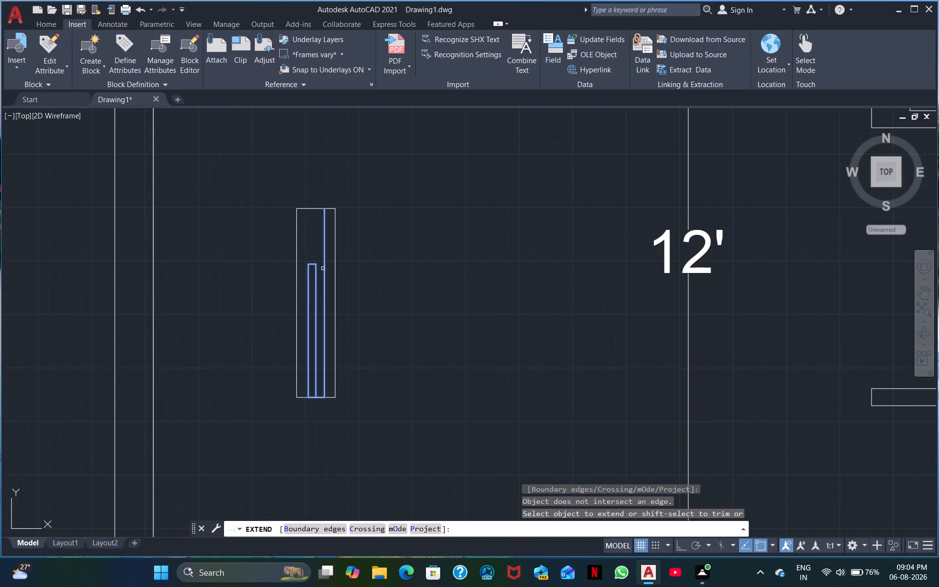
{"action": "left_click", "coordinate": [323, 269]}
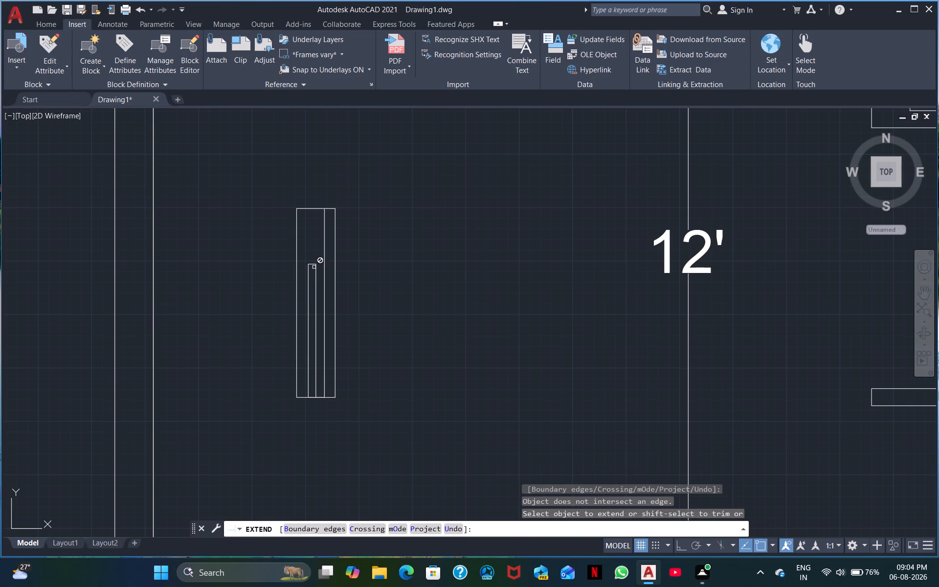
{"action": "key", "text": "Escape"}
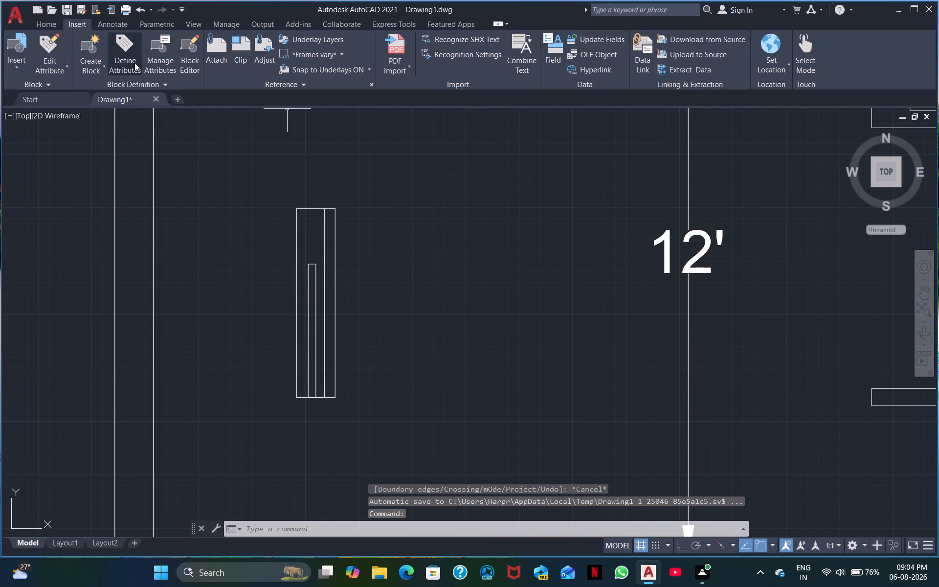
{"action": "key", "text": "Escape"}
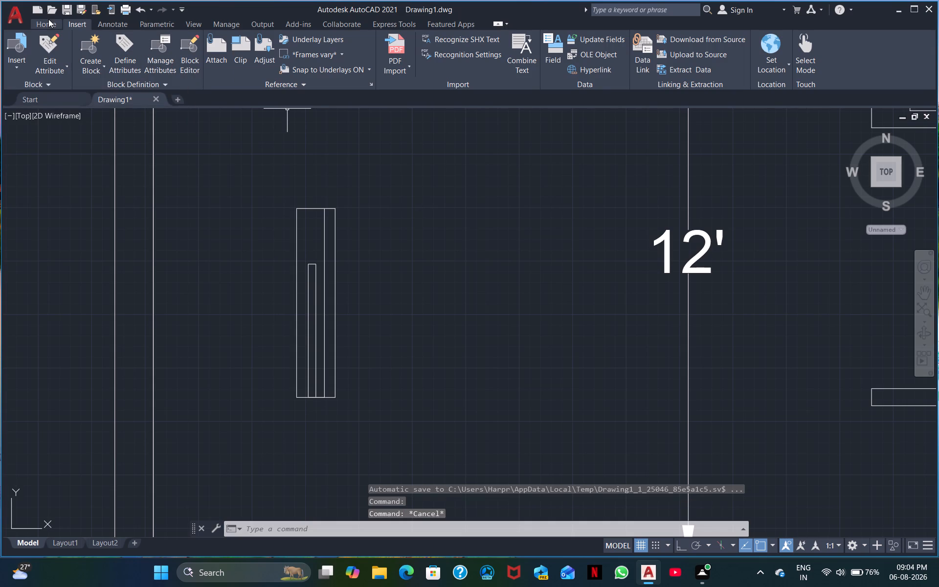
Trim away the short top edge joining the two remaining inner lines of the window symbol.
{"action": "left_click", "coordinate": [48, 19]}
{"action": "left_click", "coordinate": [240, 44]}
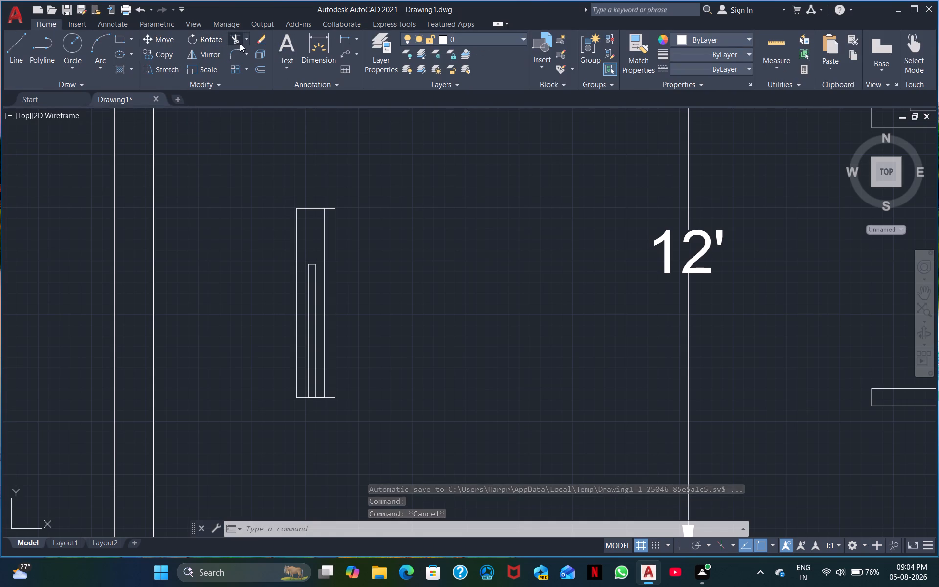
{"action": "scroll", "coordinate": [287, 241], "scroll_direction": "up", "scroll_amount": 2}
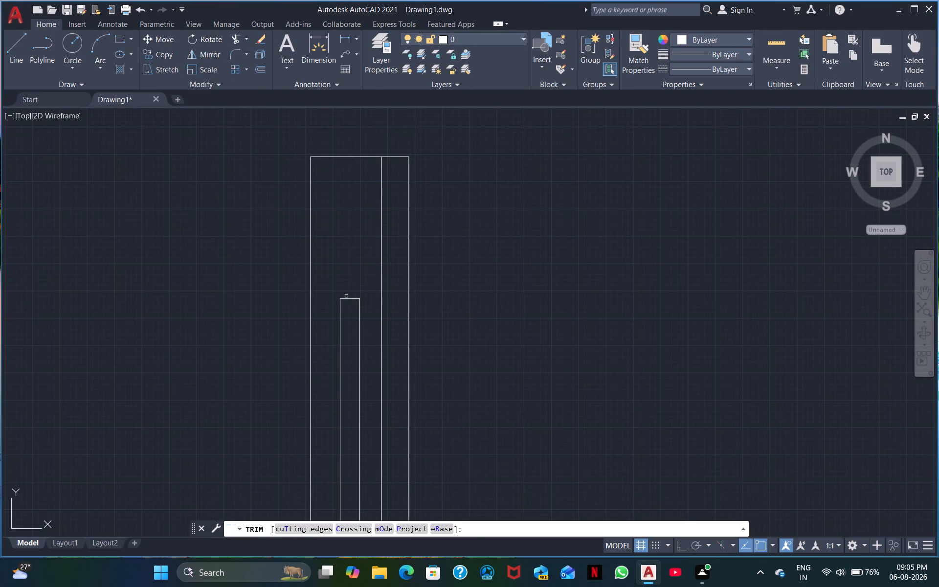
{"action": "left_click", "coordinate": [348, 298]}
{"action": "key", "text": "Escape"}
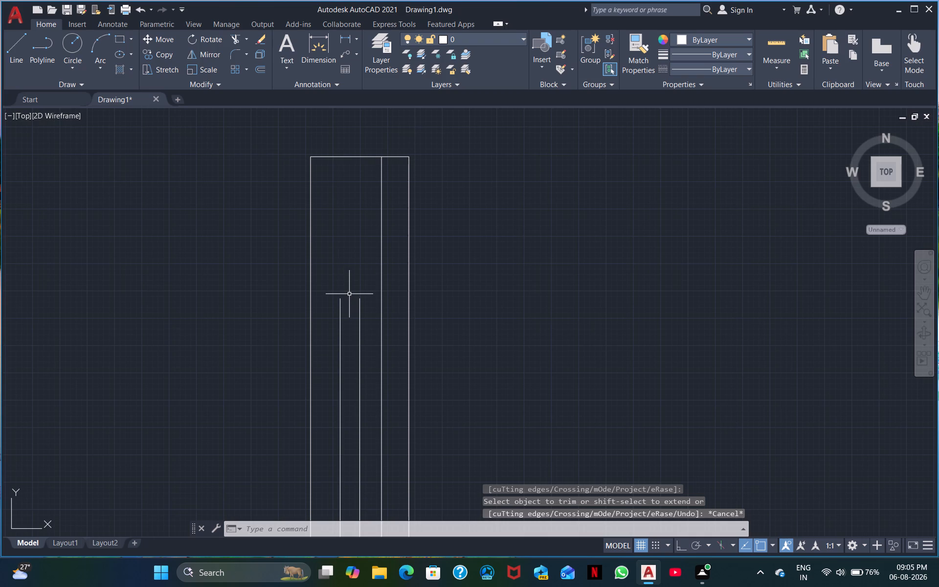
Extend the left and middle inner lines of the window symbol to the outline's top edge.
{"action": "key", "text": "e"}
{"action": "key", "text": "x"}
{"action": "key", "text": "space"}
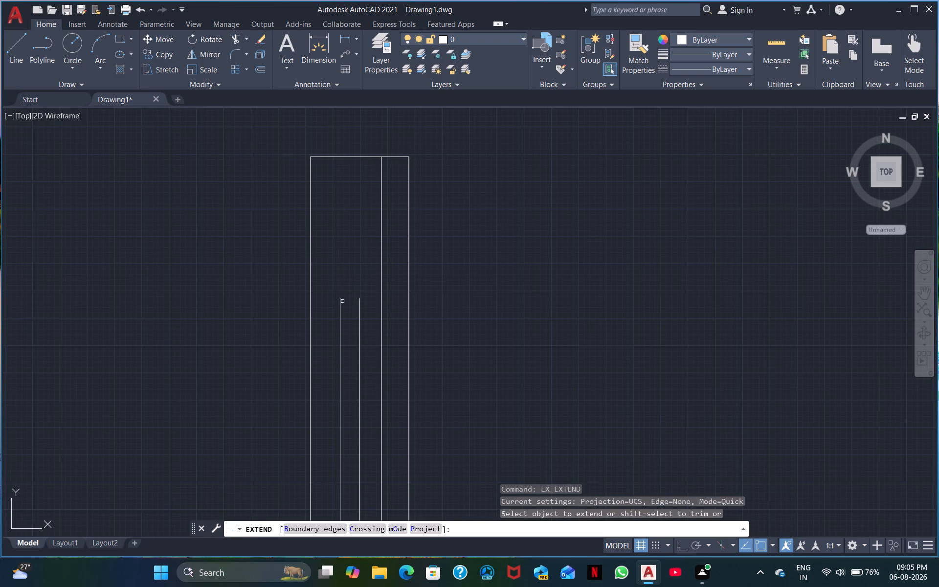
{"action": "left_click", "coordinate": [339, 310]}
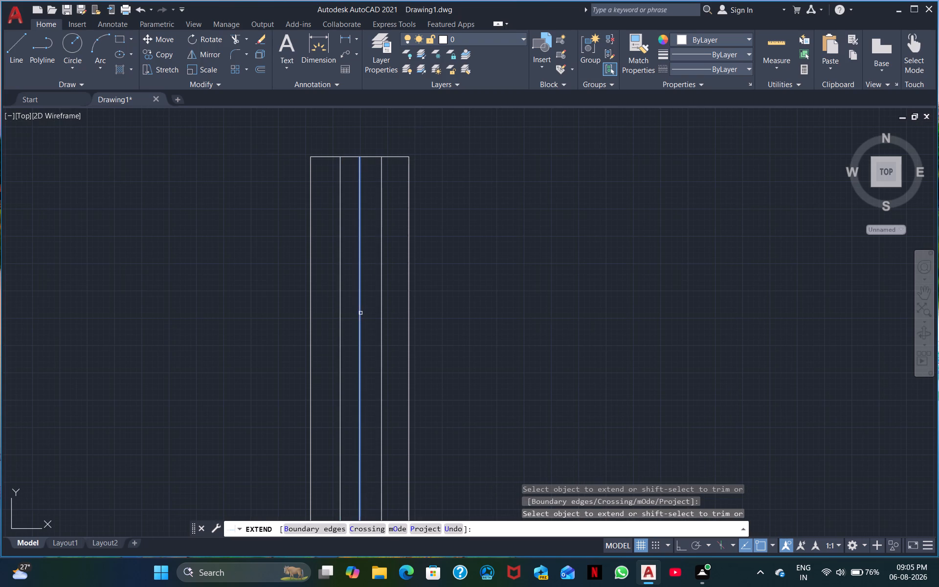
{"action": "left_click", "coordinate": [360, 313]}
{"action": "scroll", "coordinate": [491, 295], "scroll_direction": "down", "scroll_amount": 2}
{"action": "middle_click_drag", "start_coordinate": [507, 306], "coordinate": [503, 309]}
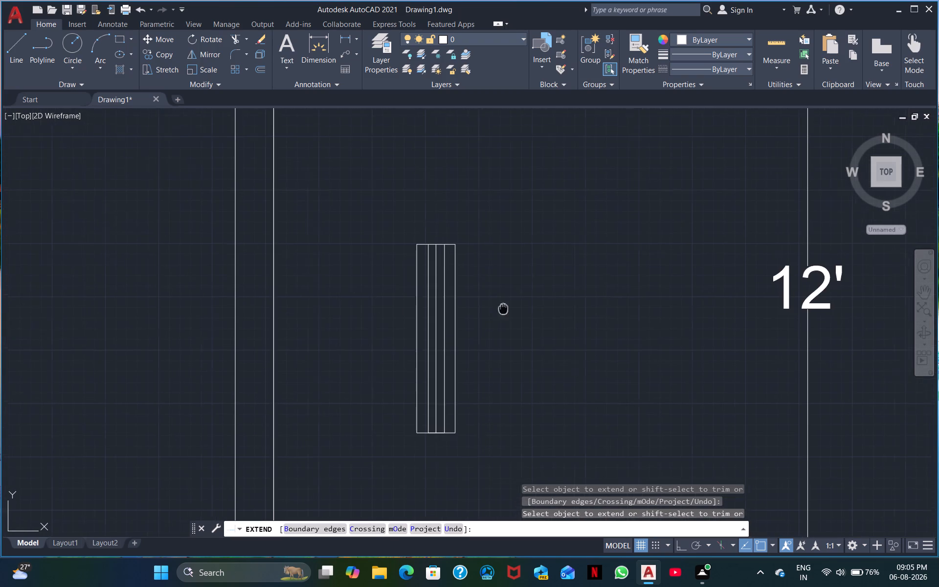
{"action": "middle_click_drag", "start_coordinate": [503, 309], "coordinate": [373, 265]}
{"action": "scroll", "coordinate": [401, 289], "scroll_direction": "down", "scroll_amount": 1}
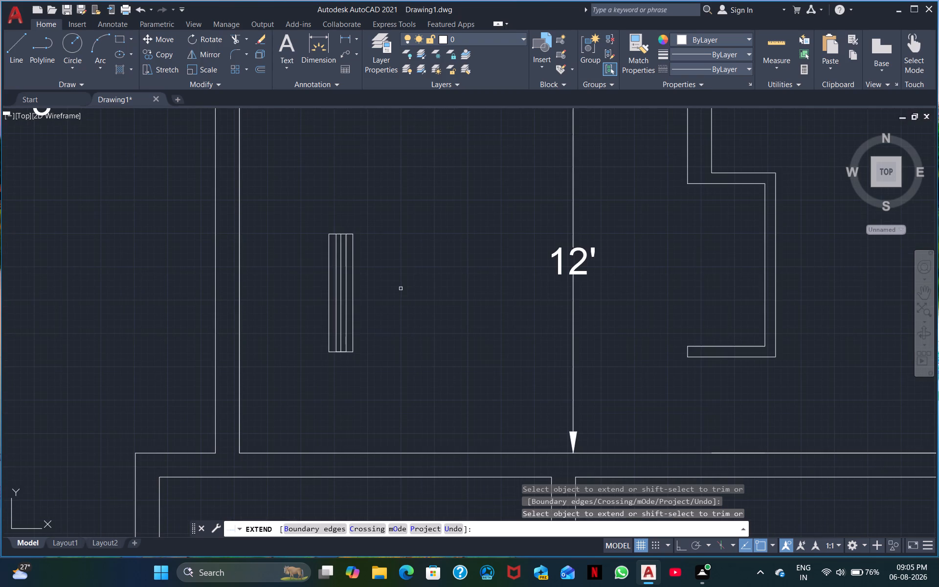
{"action": "key", "text": "Escape"}
Copy the lengthened vertical window symbol by its center into the upper-right room, near that room's outer wall.
{"action": "double_click", "coordinate": [388, 365]}
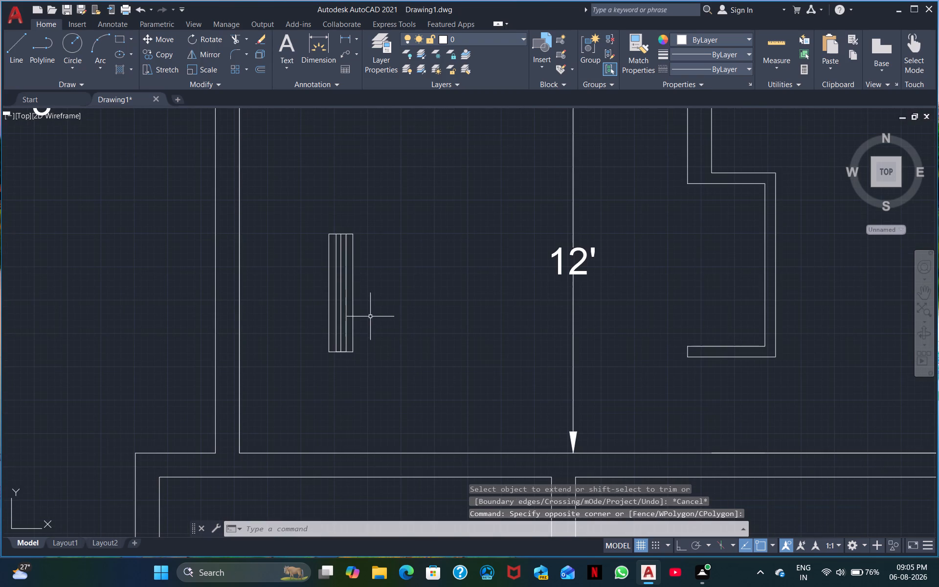
{"action": "left_click", "coordinate": [382, 380]}
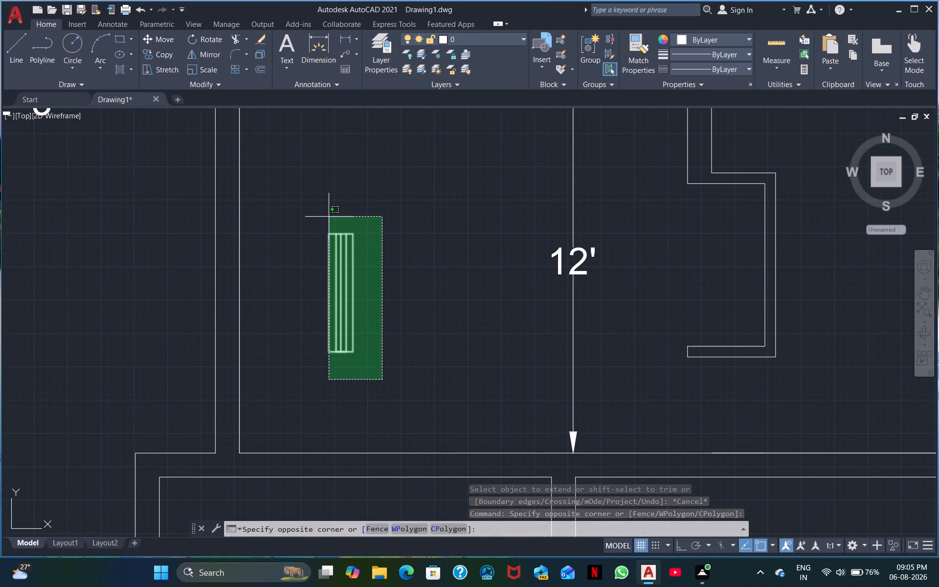
{"action": "left_click", "coordinate": [298, 219]}
{"action": "right_click", "coordinate": [352, 327]}
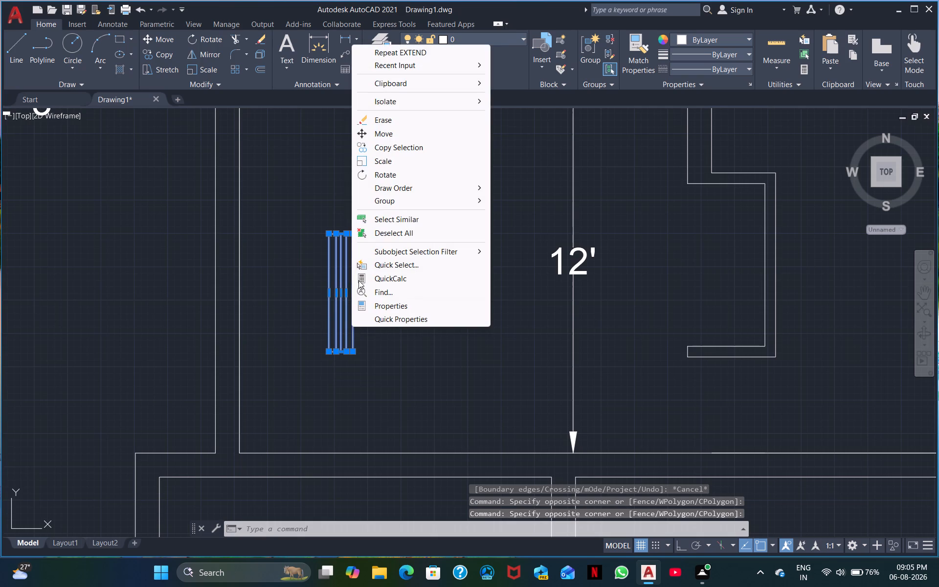
{"action": "left_click", "coordinate": [407, 141]}
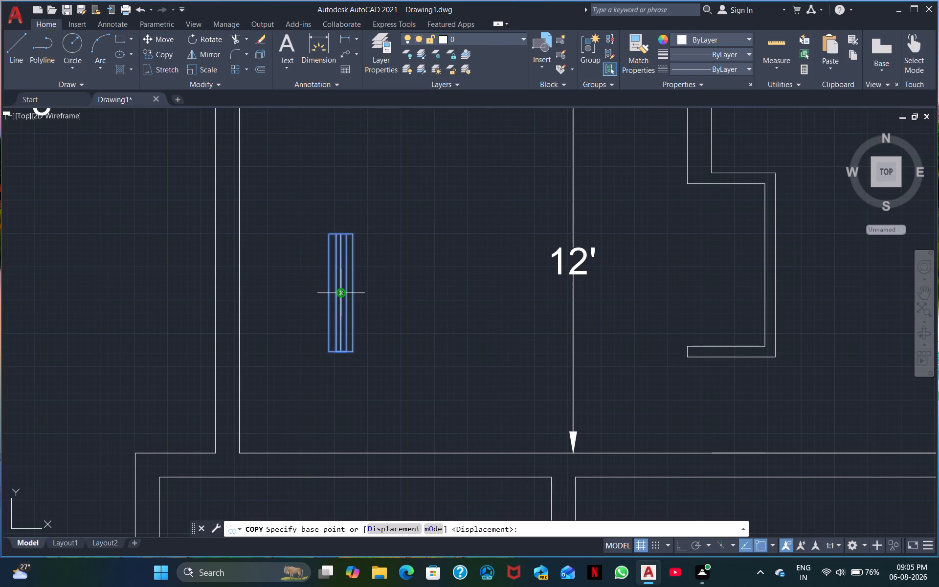
{"action": "left_click", "coordinate": [340, 292]}
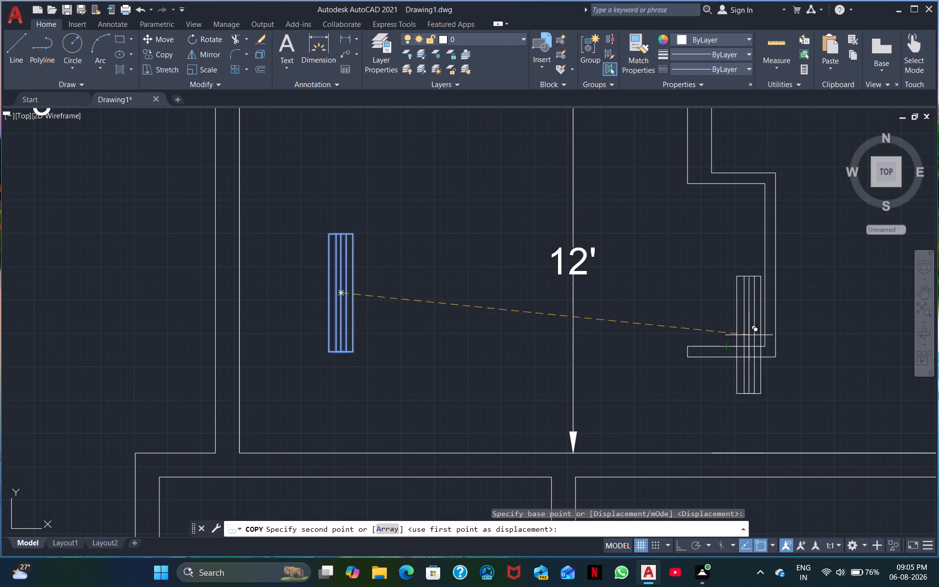
{"action": "middle_click_drag", "start_coordinate": [878, 326], "coordinate": [582, 339]}
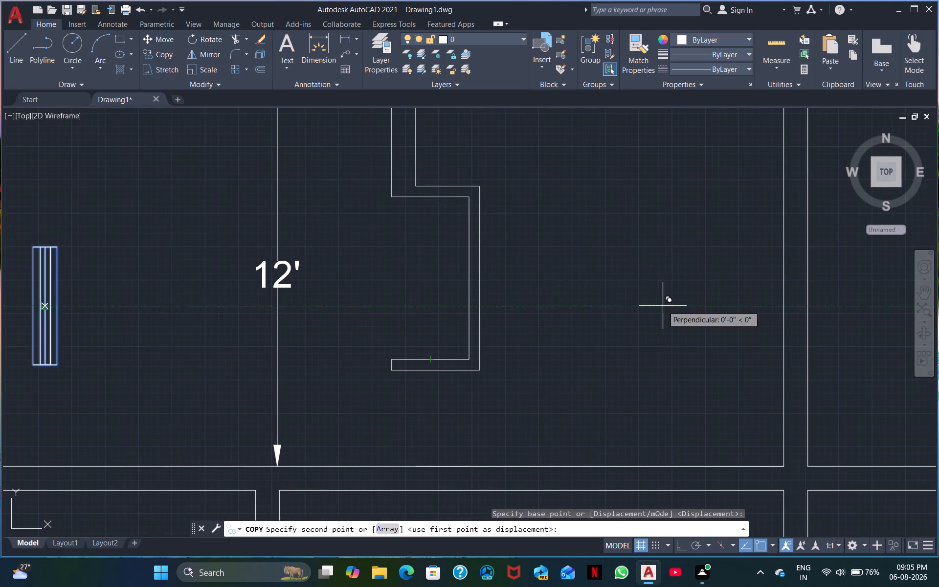
{"action": "scroll", "coordinate": [697, 268], "scroll_direction": "down", "scroll_amount": 2}
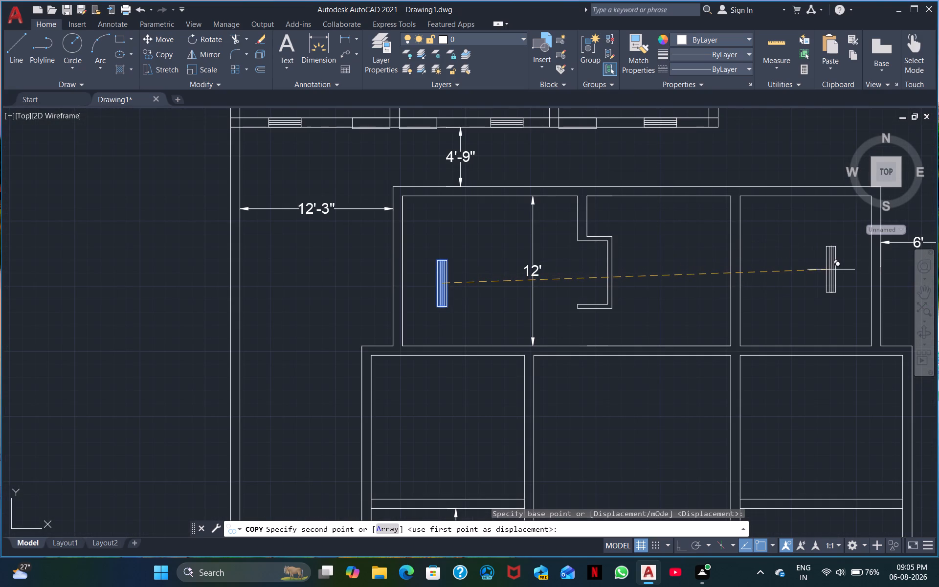
{"action": "left_click", "coordinate": [839, 267]}
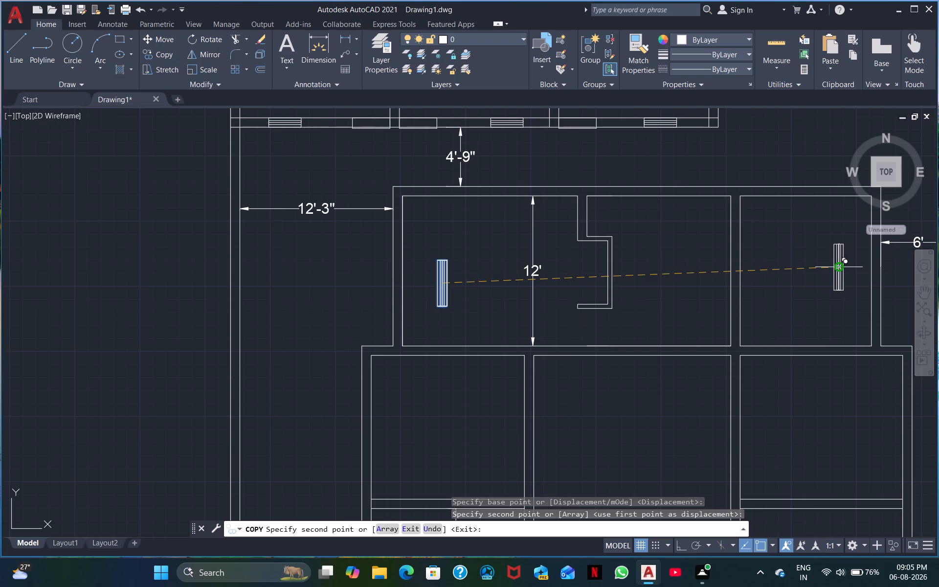
Place two more vertical window copies level with each other, near the outer walls of the left and right middle rooms.
{"action": "middle_click_drag", "start_coordinate": [604, 437], "coordinate": [607, 376]}
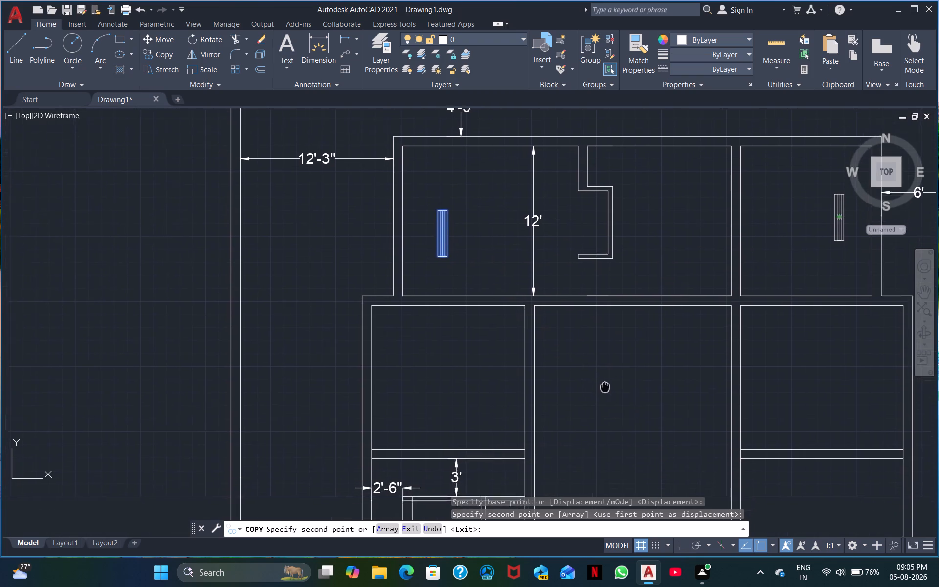
{"action": "middle_click_drag", "start_coordinate": [607, 376], "coordinate": [612, 352]}
{"action": "scroll", "coordinate": [612, 352], "scroll_direction": "down", "scroll_amount": 1}
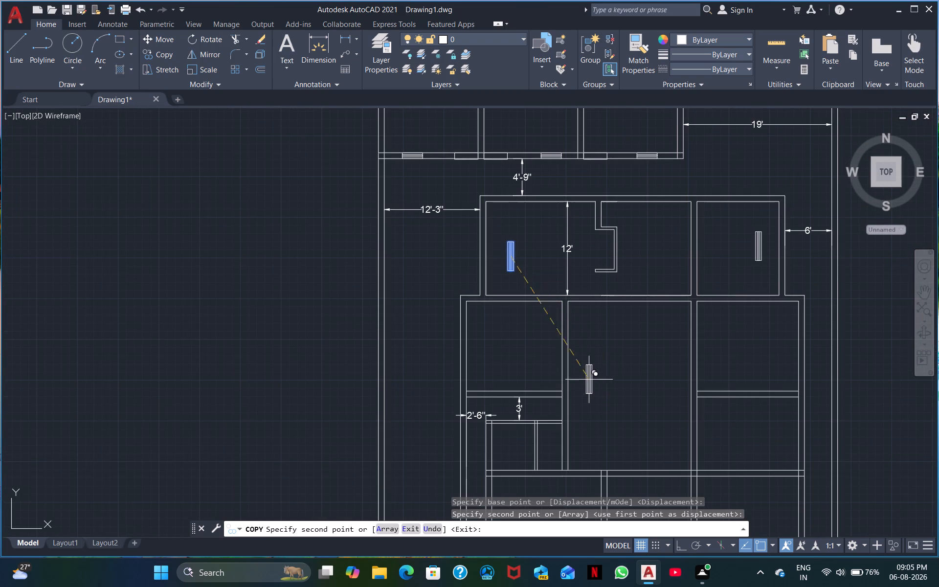
{"action": "left_click", "coordinate": [477, 341]}
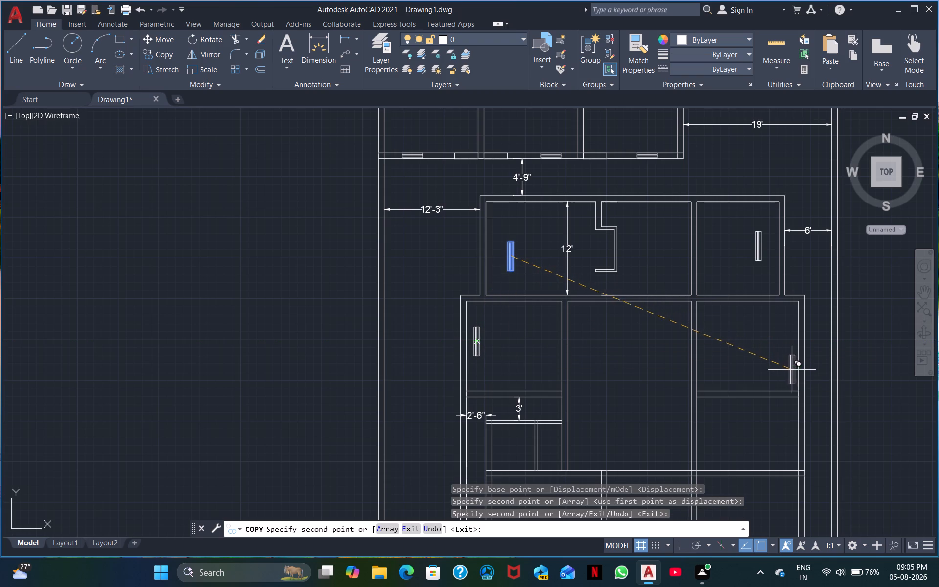
{"action": "left_click", "coordinate": [792, 345]}
Place another vertical window copy near the outer wall of the lower-right room and finish copying.
{"action": "scroll", "coordinate": [731, 439], "scroll_direction": "down", "scroll_amount": 1}
{"action": "middle_click_drag", "start_coordinate": [725, 424], "coordinate": [715, 372]}
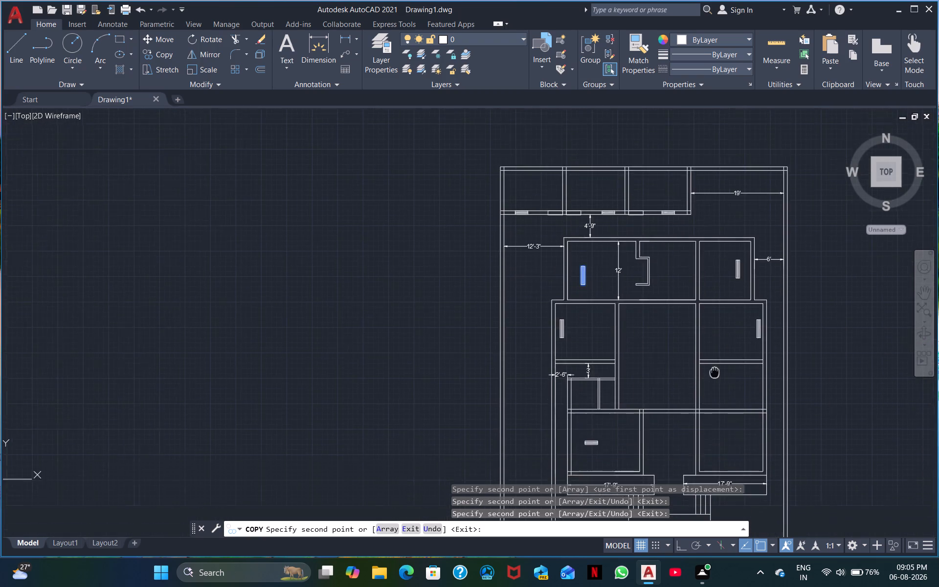
{"action": "middle_click_drag", "start_coordinate": [715, 372], "coordinate": [711, 281]}
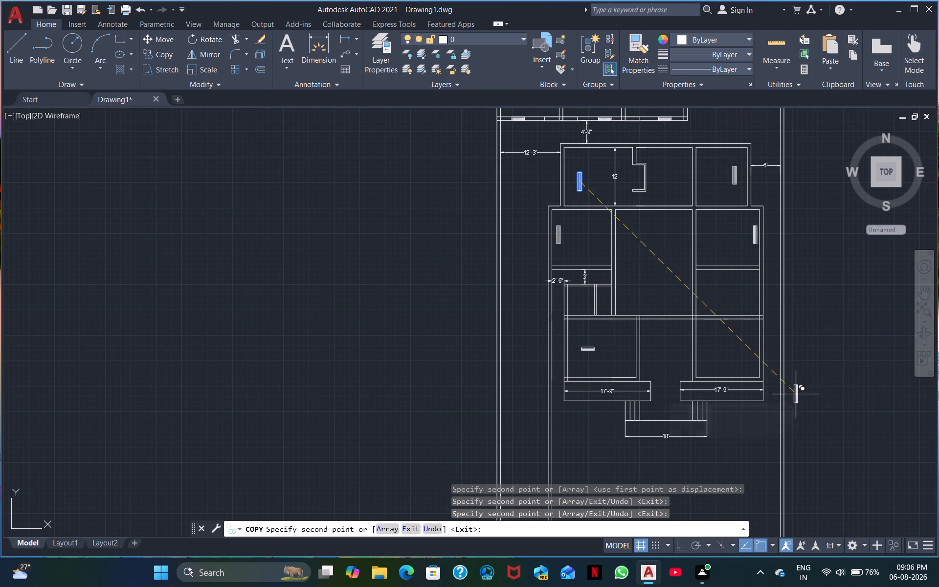
{"action": "double_click", "coordinate": [752, 350]}
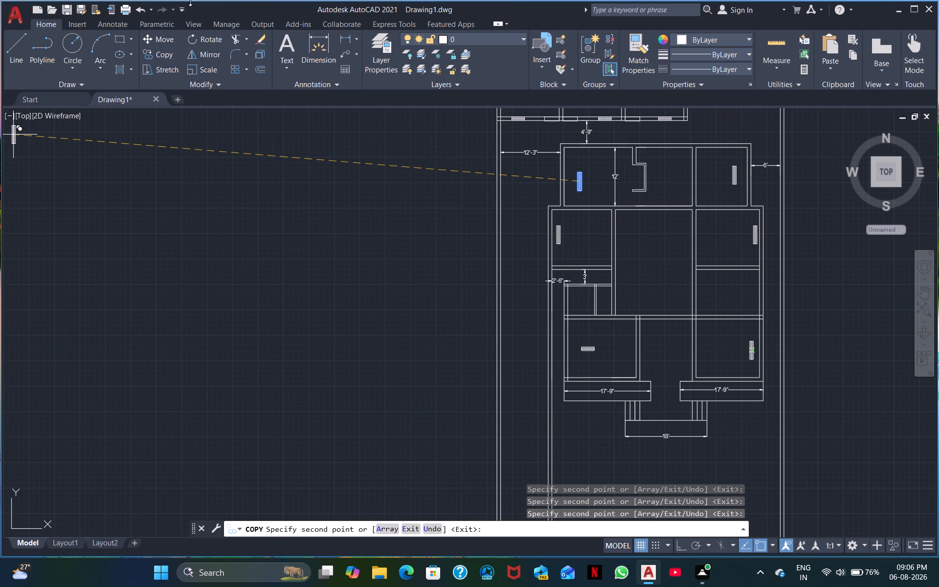
{"action": "right_click", "coordinate": [338, 343]}
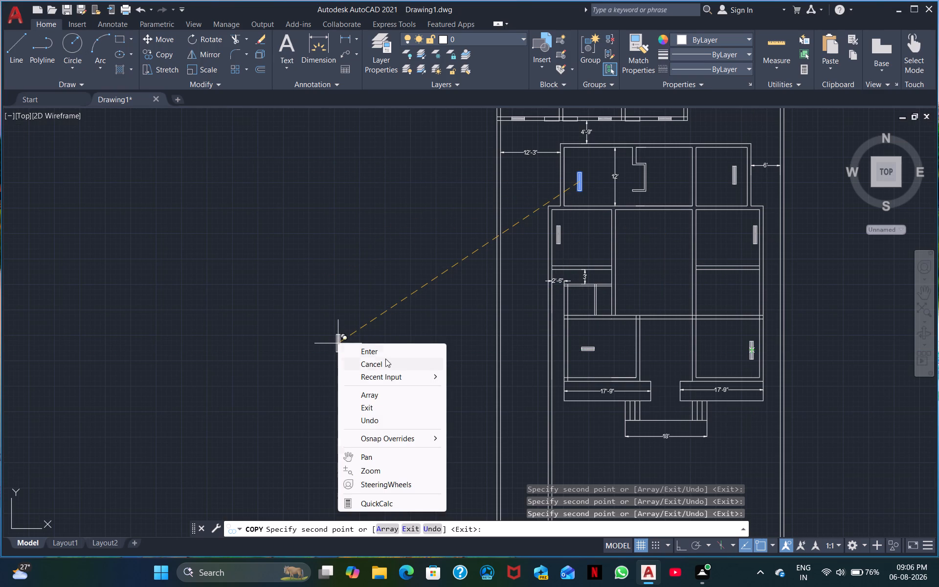
{"action": "left_click", "coordinate": [389, 362]}
Copy the lower-left room's horizontal window and the top row's leftmost window together, setting the latter in the wall below the 4'-9" dimension.
{"action": "middle_click_drag", "start_coordinate": [414, 303], "coordinate": [293, 386]}
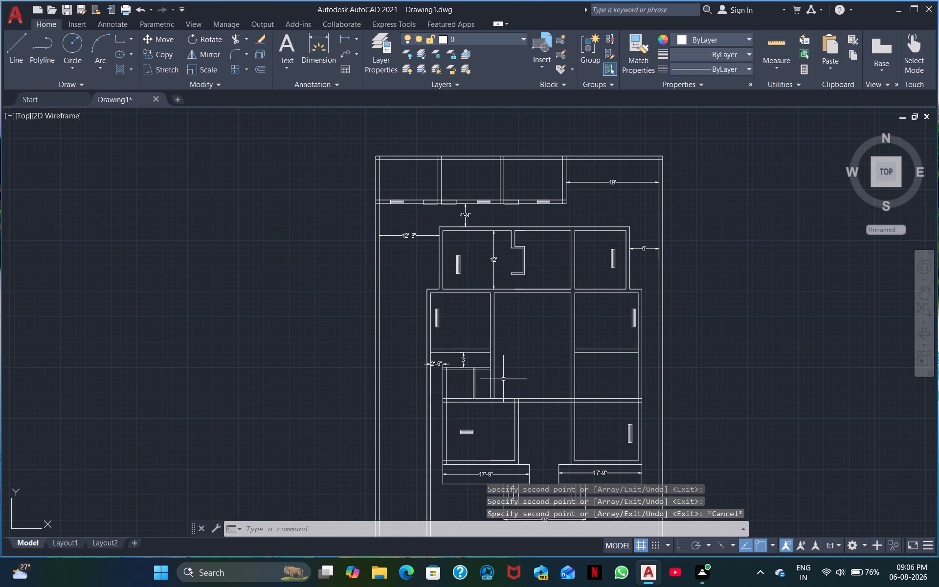
{"action": "left_click", "coordinate": [488, 439]}
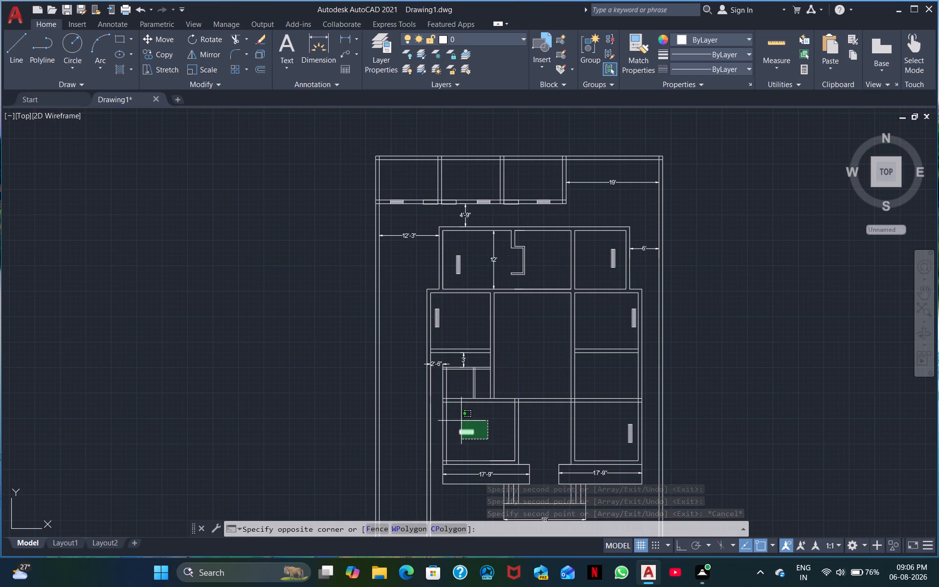
{"action": "left_click", "coordinate": [456, 421]}
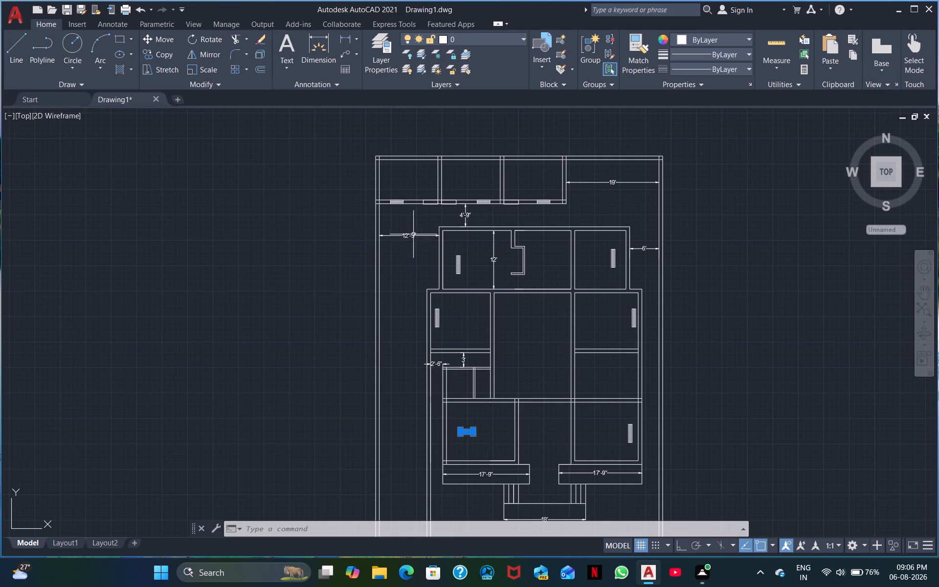
{"action": "scroll", "coordinate": [414, 233], "scroll_direction": "up", "scroll_amount": 2}
{"action": "middle_click_drag", "start_coordinate": [448, 225], "coordinate": [368, 279]}
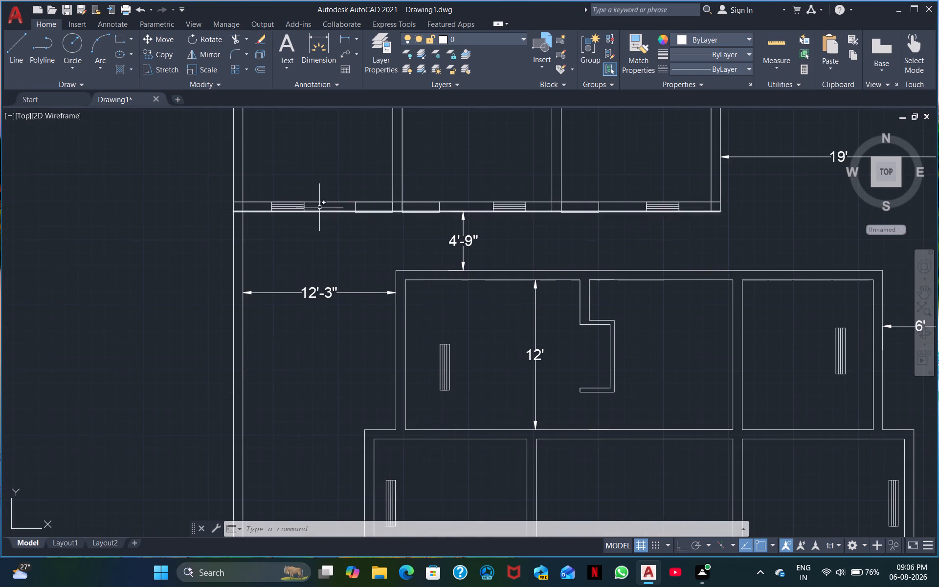
{"action": "scroll", "coordinate": [303, 206], "scroll_direction": "up", "scroll_amount": 4}
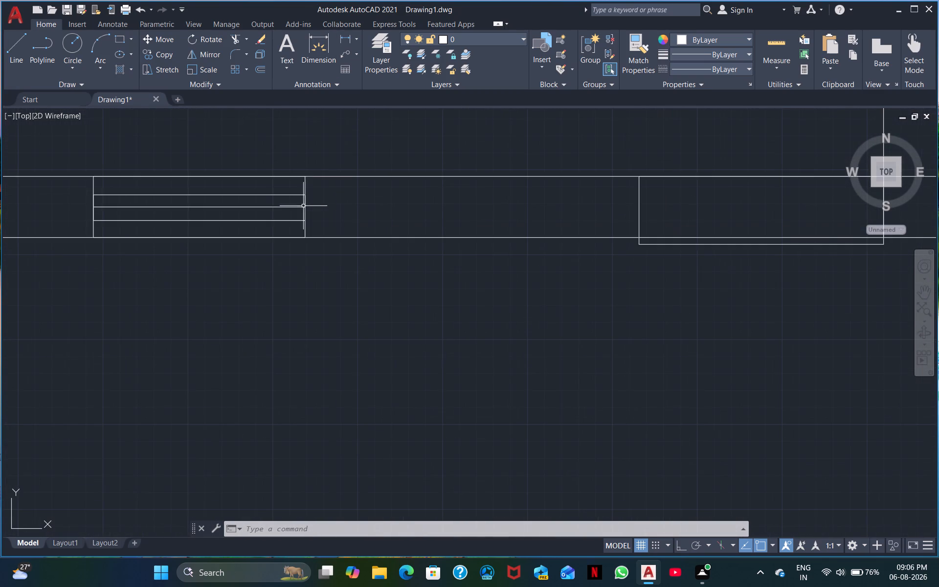
{"action": "left_click", "coordinate": [330, 217]}
{"action": "left_click", "coordinate": [253, 190]}
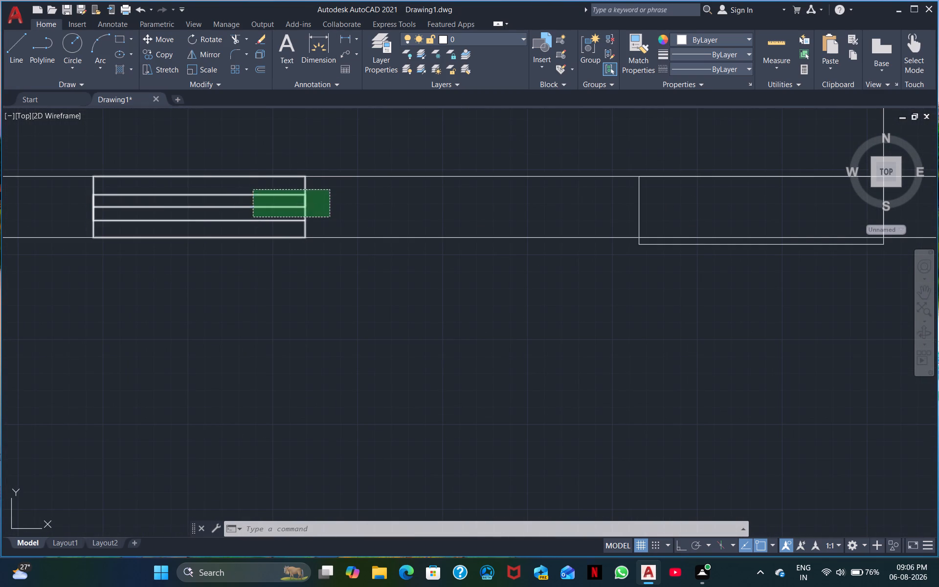
{"action": "right_click", "coordinate": [376, 217]}
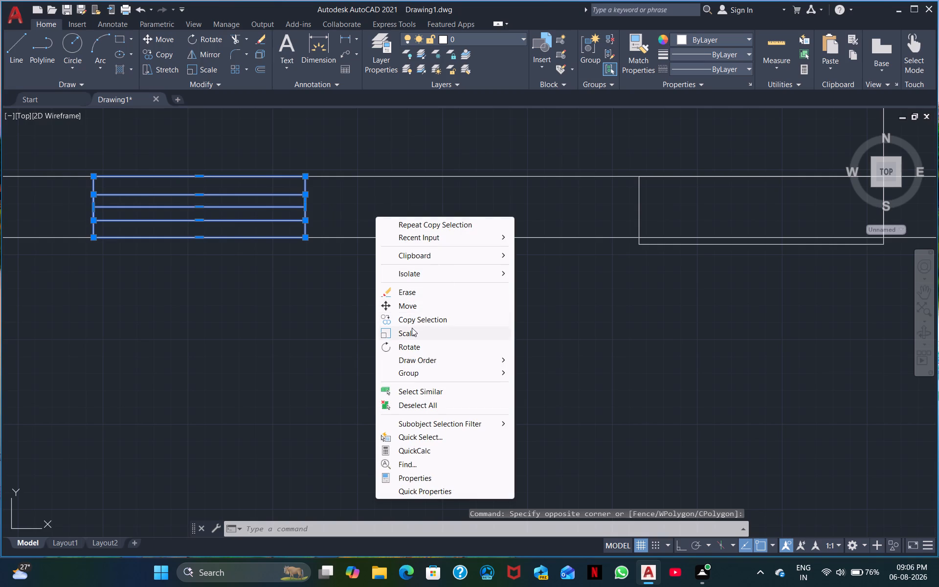
{"action": "left_click", "coordinate": [414, 321]}
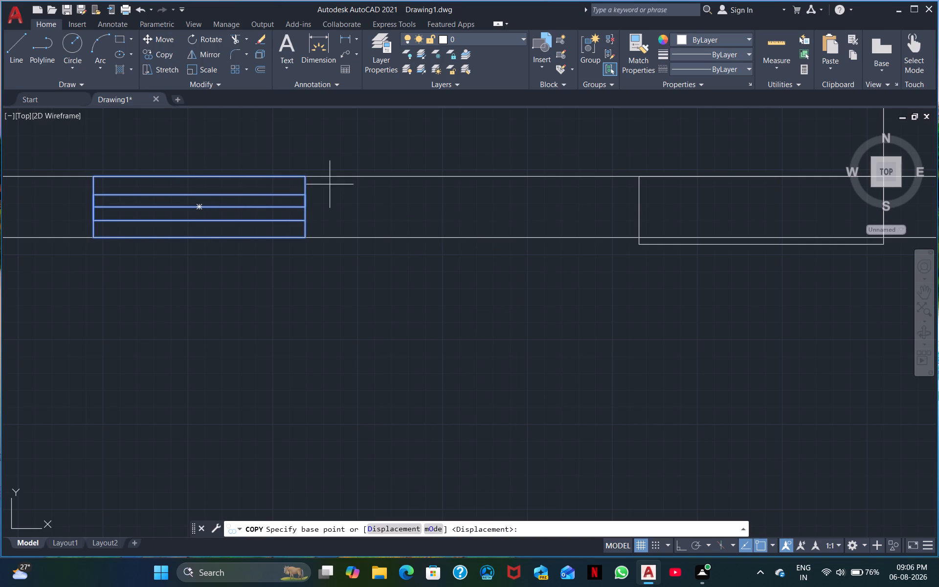
{"action": "left_click", "coordinate": [305, 178]}
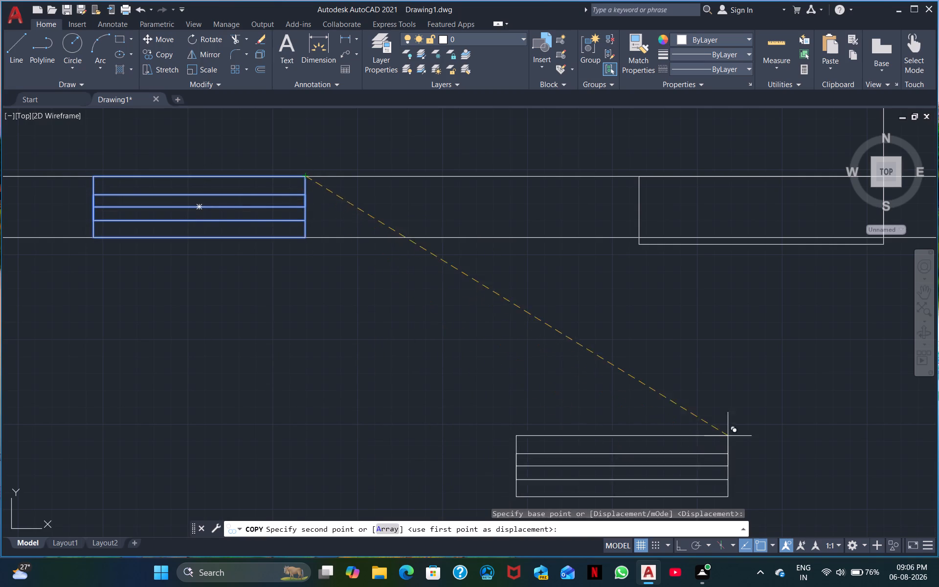
{"action": "middle_click_drag", "start_coordinate": [730, 429], "coordinate": [449, 234]}
{"action": "scroll", "coordinate": [705, 324], "scroll_direction": "down", "scroll_amount": 3}
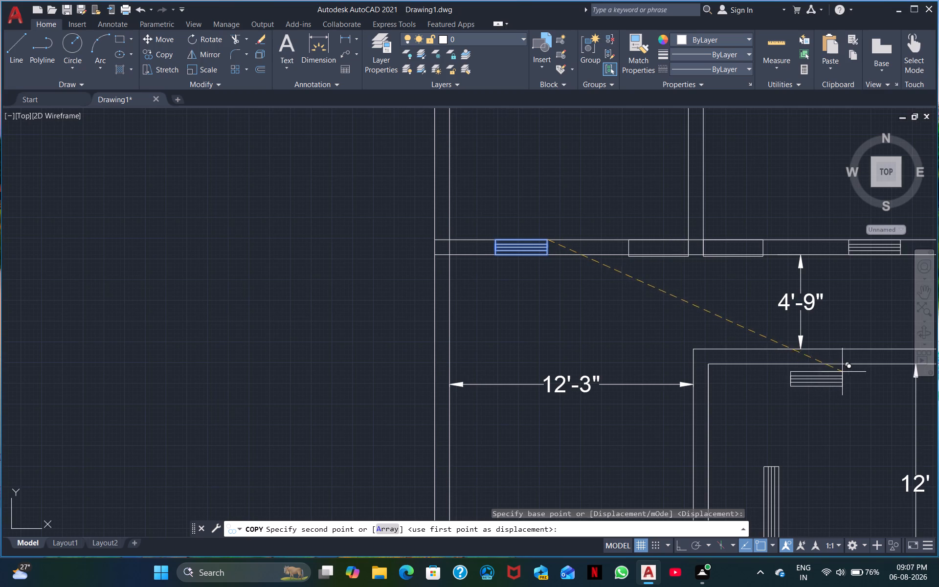
{"action": "scroll", "coordinate": [837, 349], "scroll_direction": "up", "scroll_amount": 1}
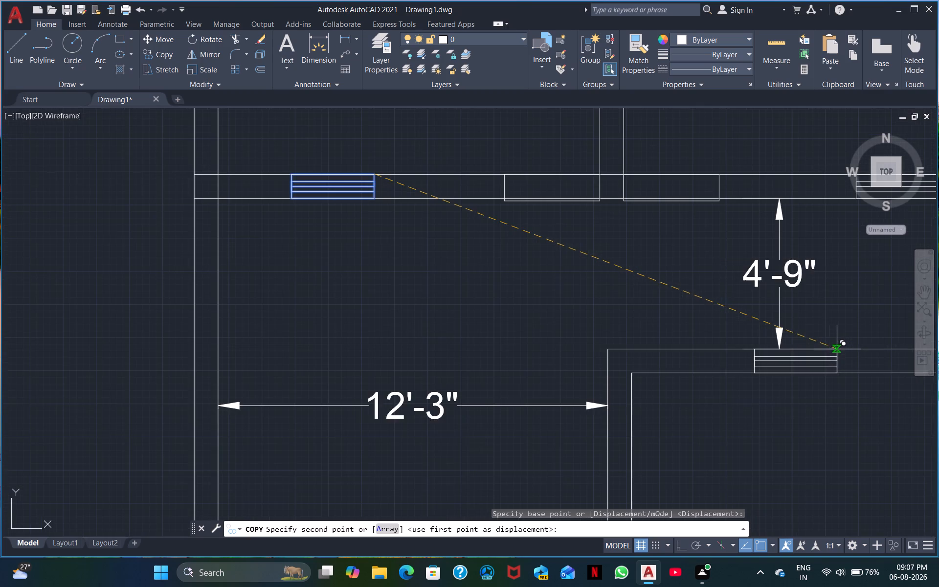
{"action": "scroll", "coordinate": [837, 349], "scroll_direction": "down", "scroll_amount": 2}
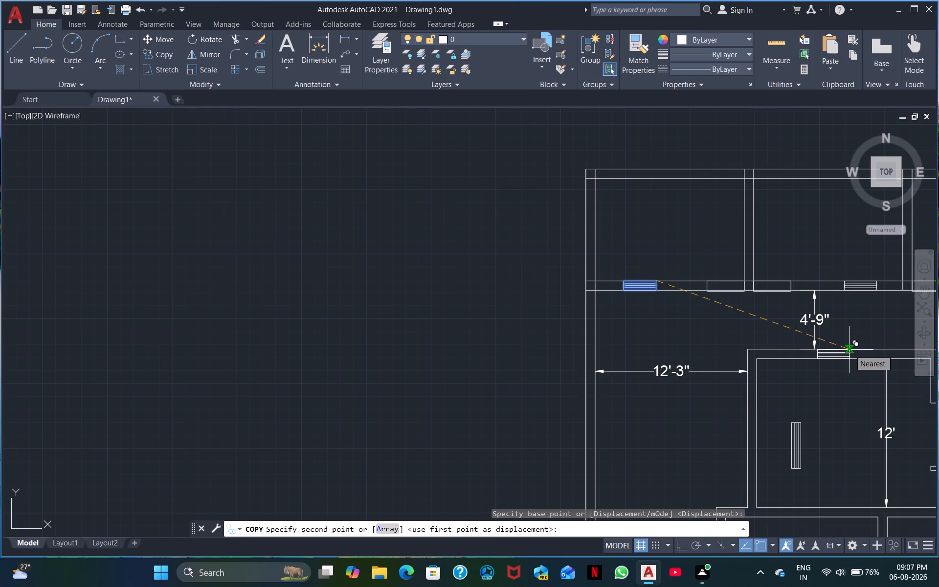
{"action": "double_click", "coordinate": [850, 349]}
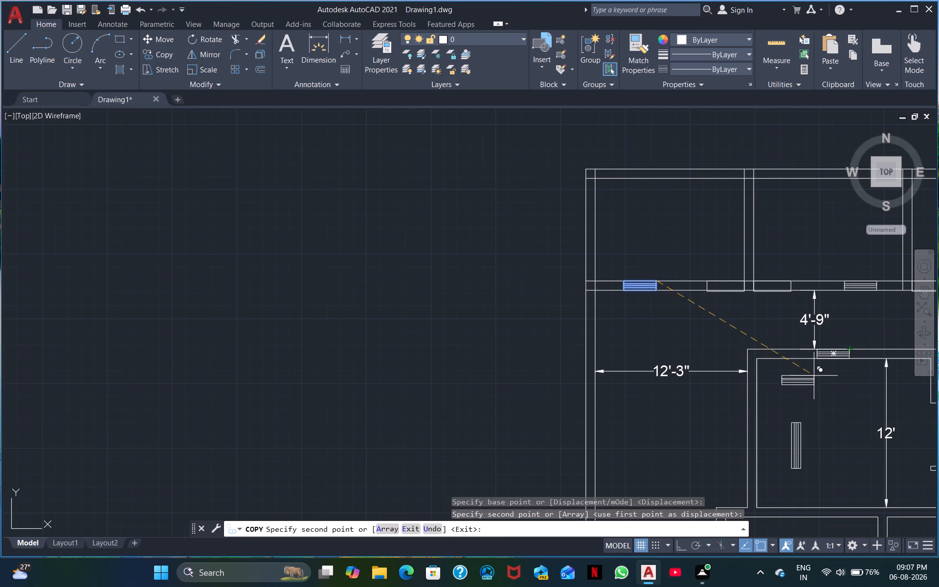
{"action": "key", "text": "Escape"}
Rotate the horizontal window symbol in the lower-left room 90 degrees about its corner so it stands vertical.
{"action": "middle_click_drag", "start_coordinate": [627, 365], "coordinate": [620, 116]}
{"action": "middle_click_drag", "start_coordinate": [810, 309], "coordinate": [806, 307]}
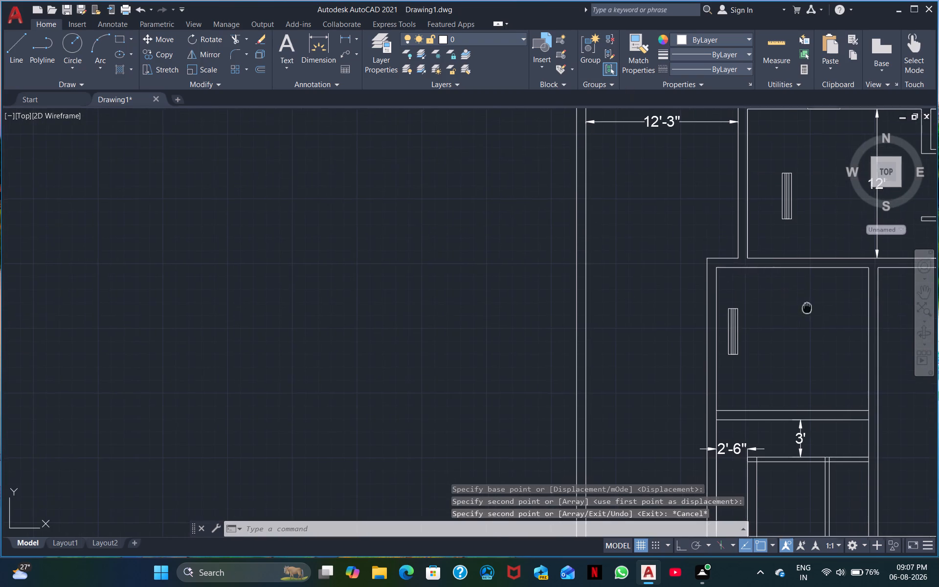
{"action": "middle_click_drag", "start_coordinate": [806, 307], "coordinate": [589, 138]}
{"action": "middle_click_drag", "start_coordinate": [651, 268], "coordinate": [549, 150]}
{"action": "left_click_drag", "start_coordinate": [510, 354], "coordinate": [505, 348]}
{"action": "left_click", "coordinate": [450, 297]}
{"action": "right_click", "coordinate": [454, 297]}
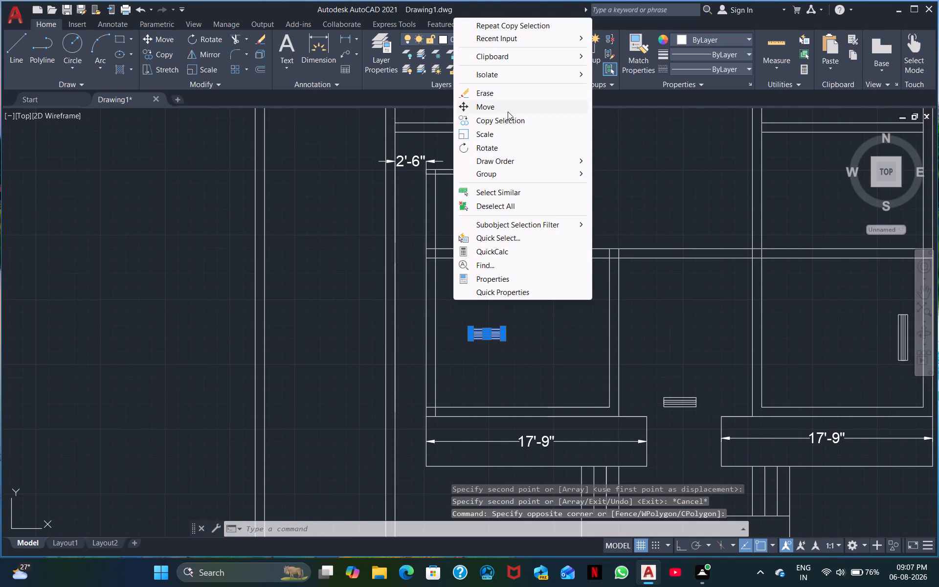
{"action": "left_click", "coordinate": [489, 148]}
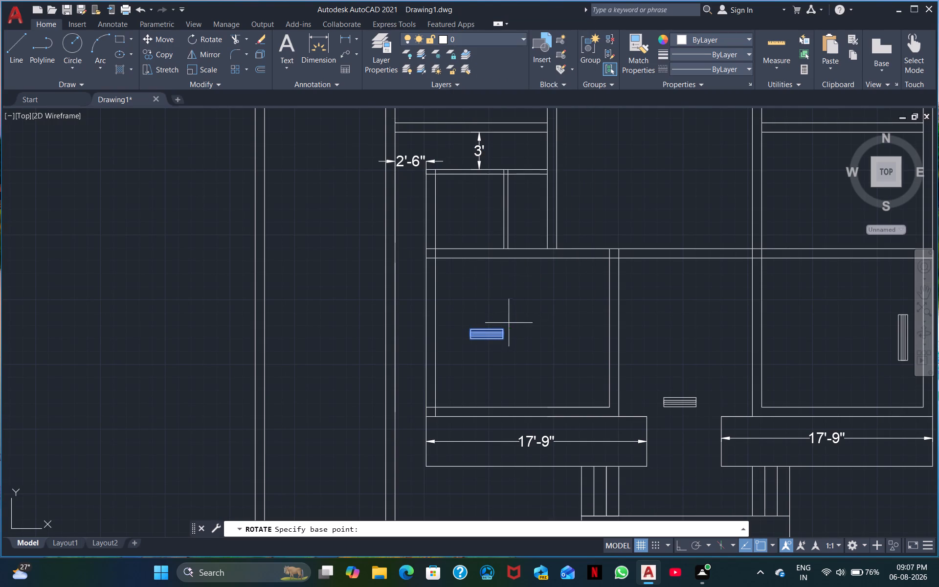
{"action": "double_click", "coordinate": [500, 331]}
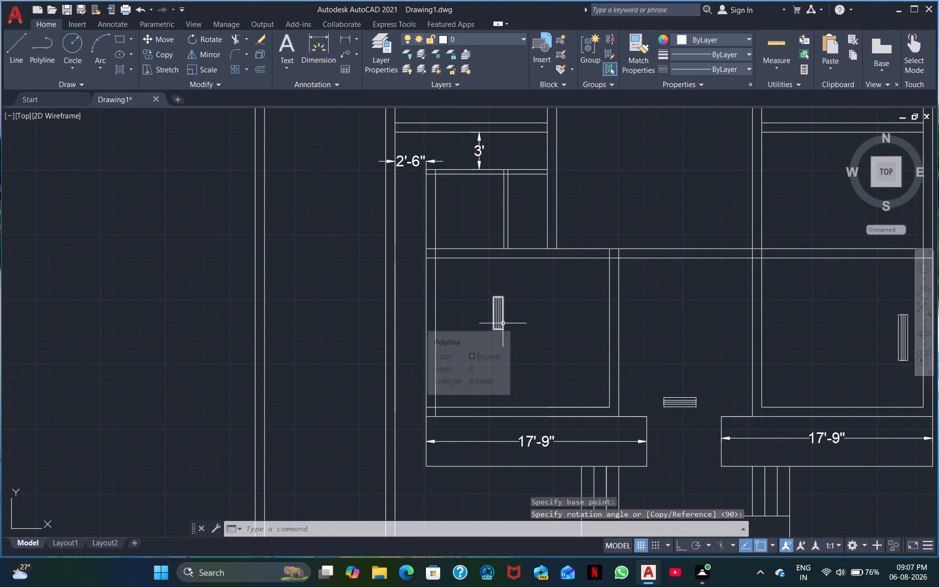
{"action": "left_click", "coordinate": [503, 323]}
{"action": "key", "text": "Escape"}
Stretch the outer frame of the lower-left room's vertical window upward by both top corners, keeping its top edge horizontal.
{"action": "left_click", "coordinate": [544, 341]}
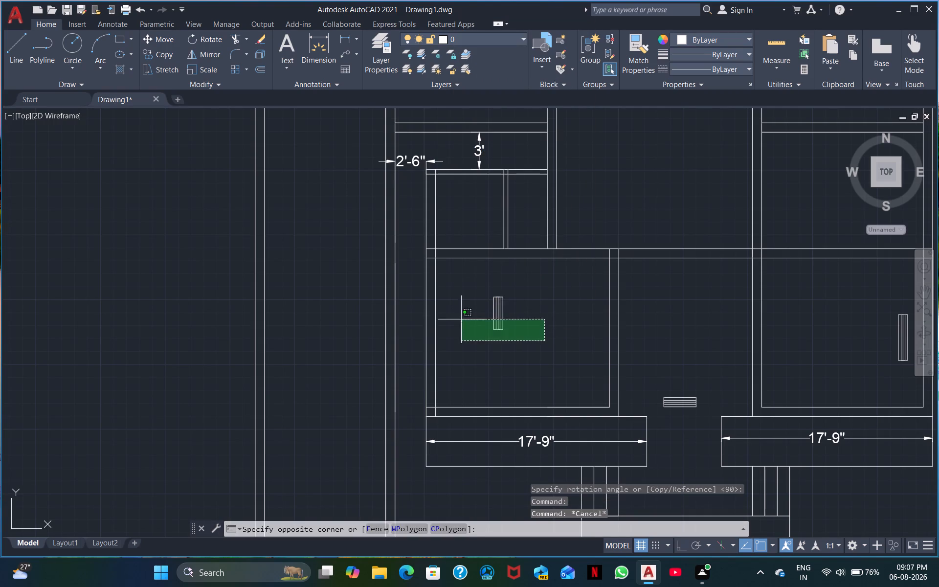
{"action": "left_click", "coordinate": [474, 286]}
{"action": "right_click", "coordinate": [576, 335]}
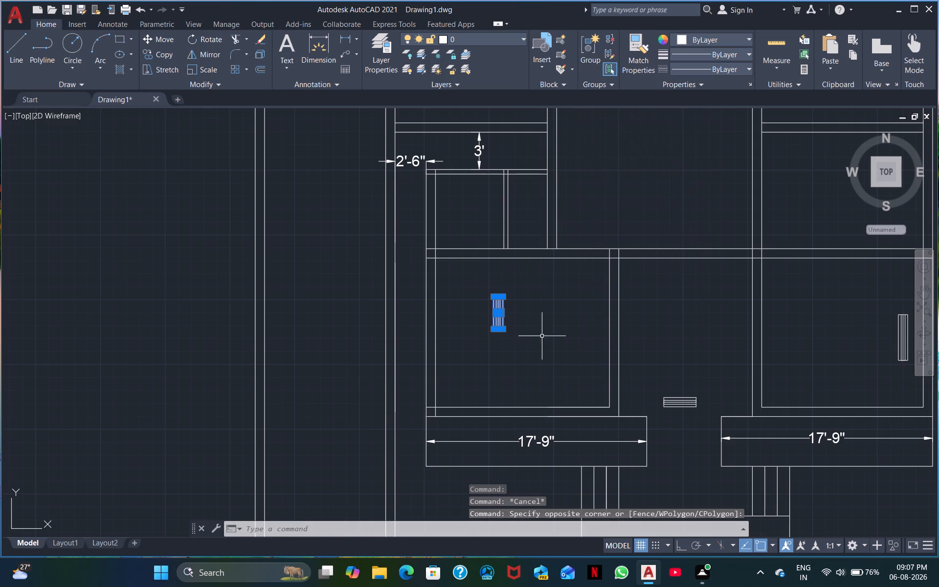
{"action": "left_click", "coordinate": [542, 336]}
{"action": "scroll", "coordinate": [517, 347], "scroll_direction": "up", "scroll_amount": 2}
{"action": "middle_click_drag", "start_coordinate": [521, 341], "coordinate": [589, 501]}
{"action": "scroll", "coordinate": [616, 411], "scroll_direction": "up", "scroll_amount": 2}
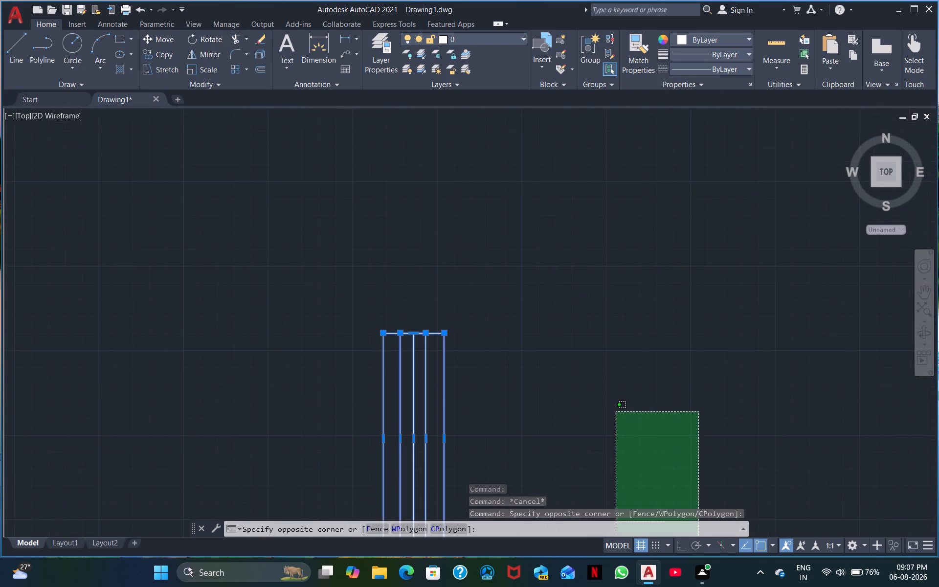
{"action": "middle_click_drag", "start_coordinate": [616, 411], "coordinate": [649, 486]}
{"action": "scroll", "coordinate": [588, 394], "scroll_direction": "down", "scroll_amount": 1}
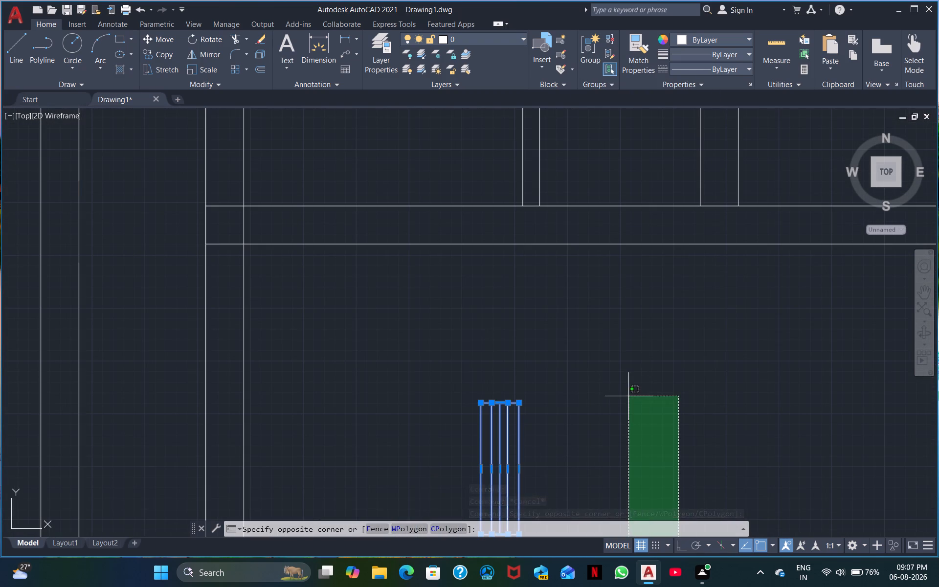
{"action": "left_click_drag", "start_coordinate": [633, 388], "coordinate": [633, 395]}
{"action": "left_click", "coordinate": [479, 404]}
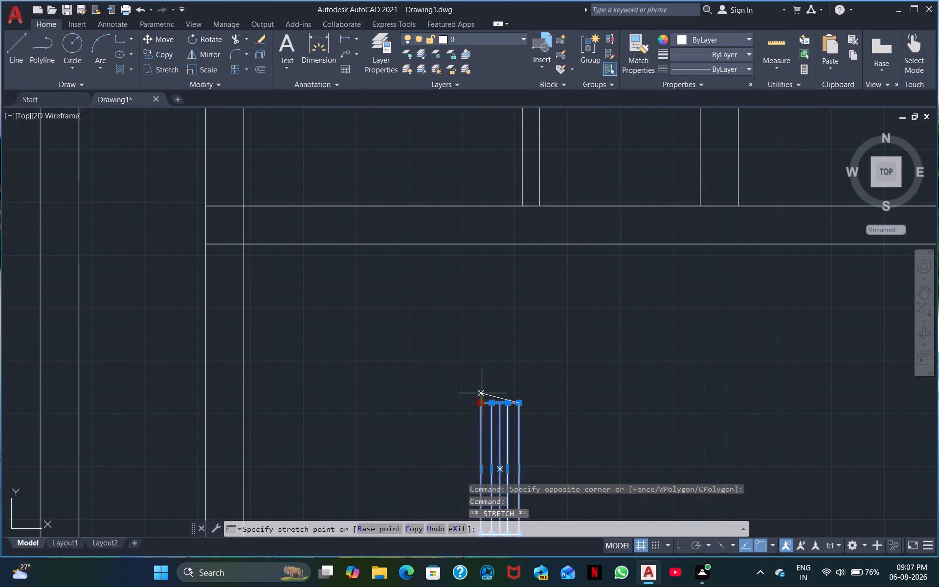
{"action": "left_click", "coordinate": [478, 290]}
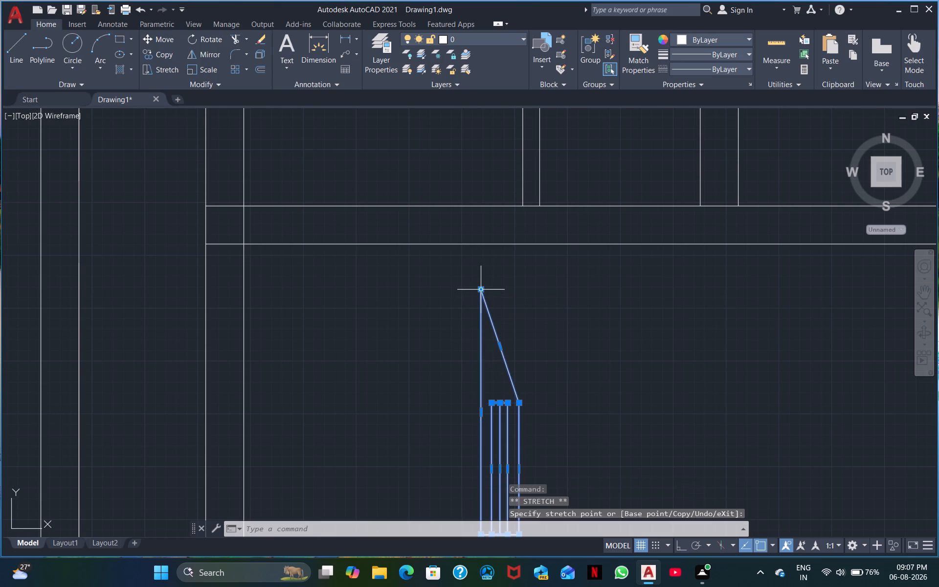
{"action": "left_click", "coordinate": [521, 402]}
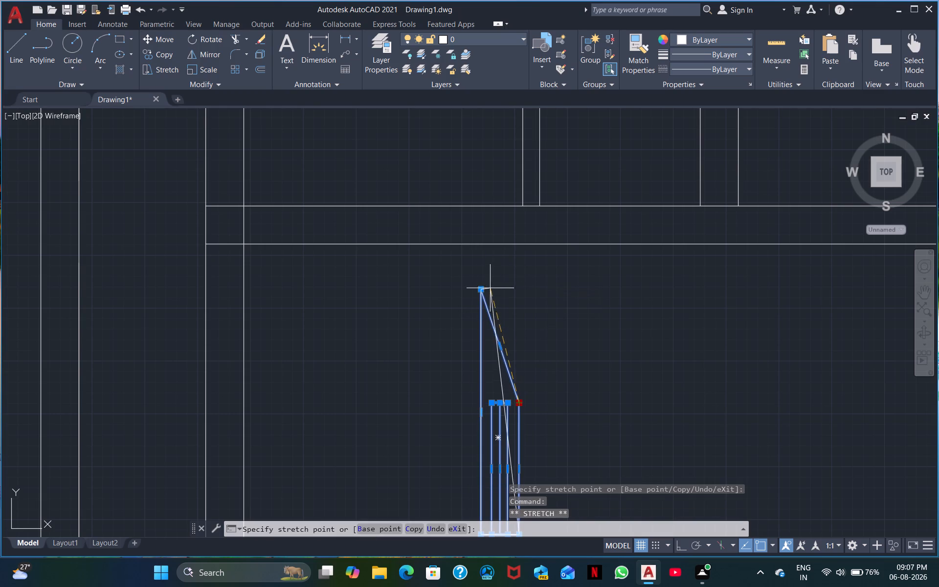
{"action": "left_click", "coordinate": [520, 294]}
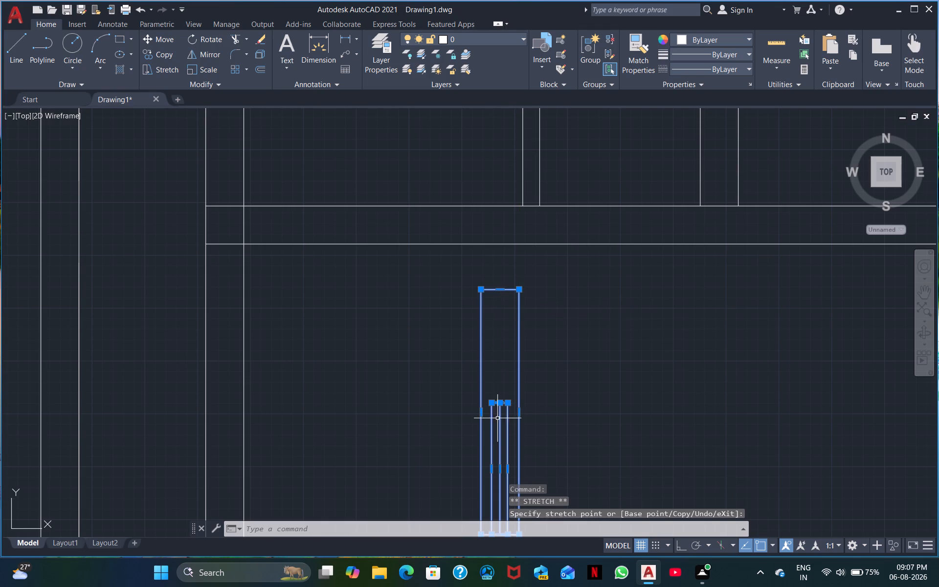
Stretch the window's centre line up to the midpoint of the lengthened frame's top edge and clear the selection.
{"action": "left_click", "coordinate": [501, 403]}
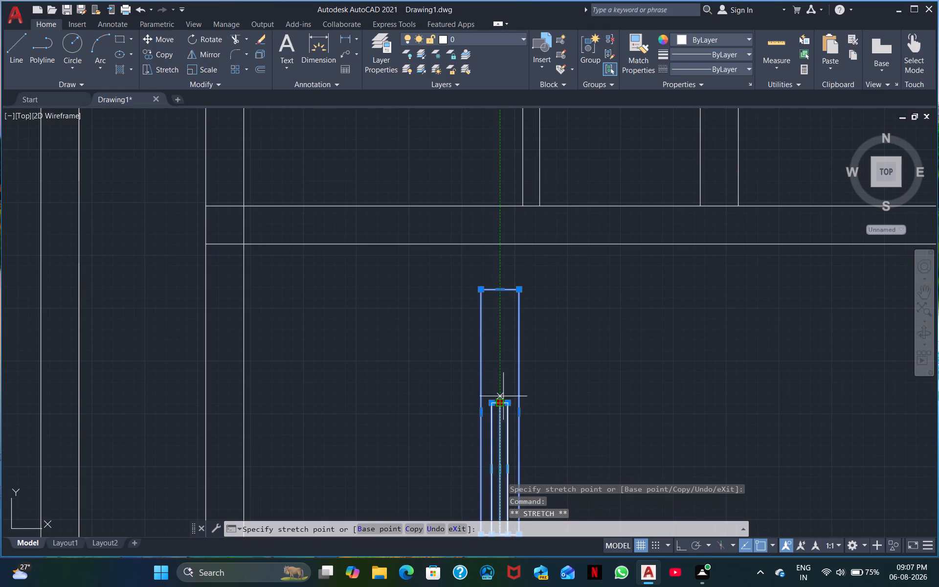
{"action": "left_click", "coordinate": [502, 293]}
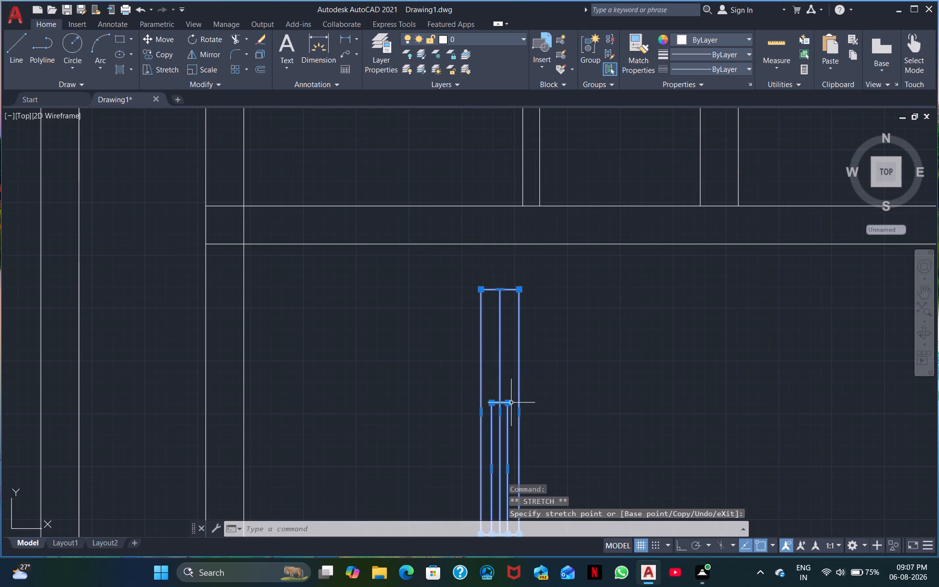
{"action": "left_click", "coordinate": [509, 405]}
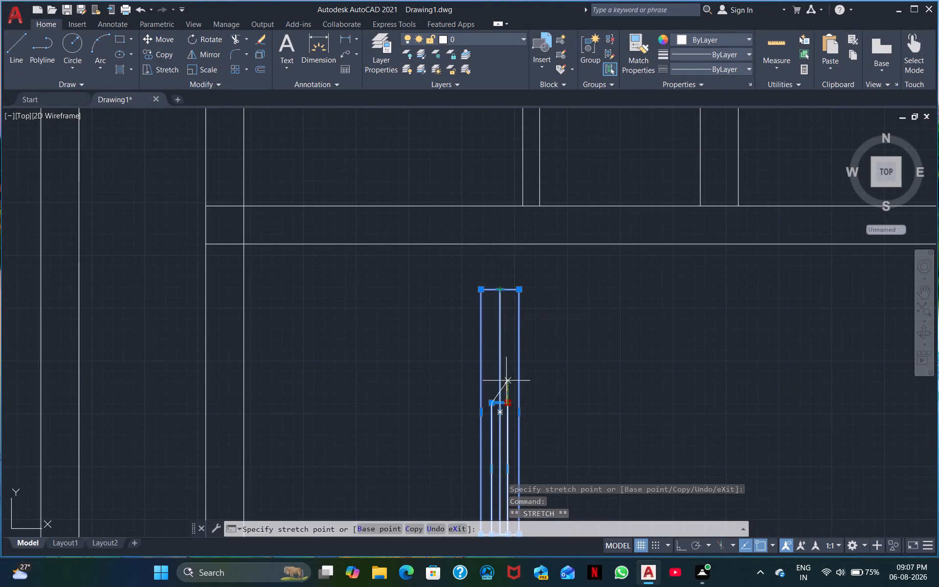
{"action": "key", "text": "Escape"}
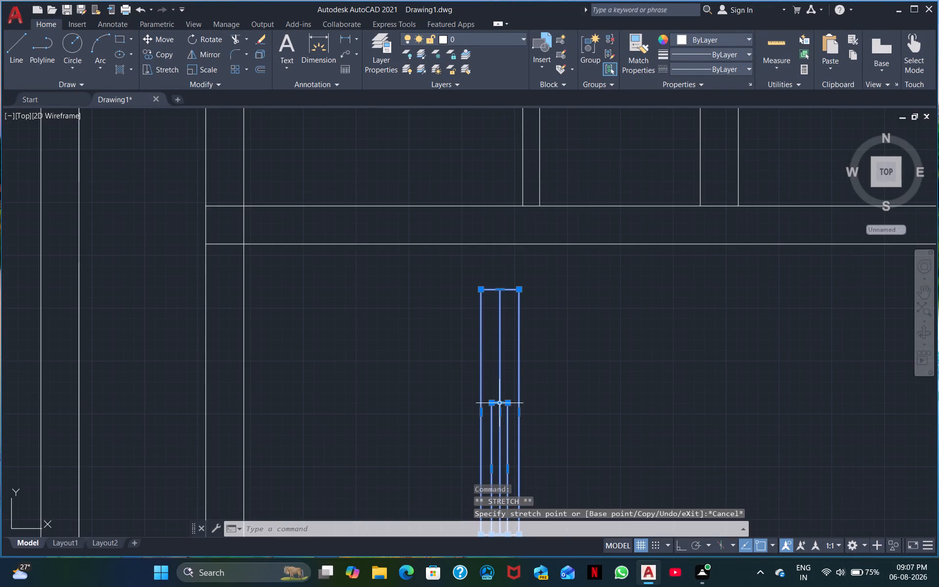
{"action": "key", "text": "Escape"}
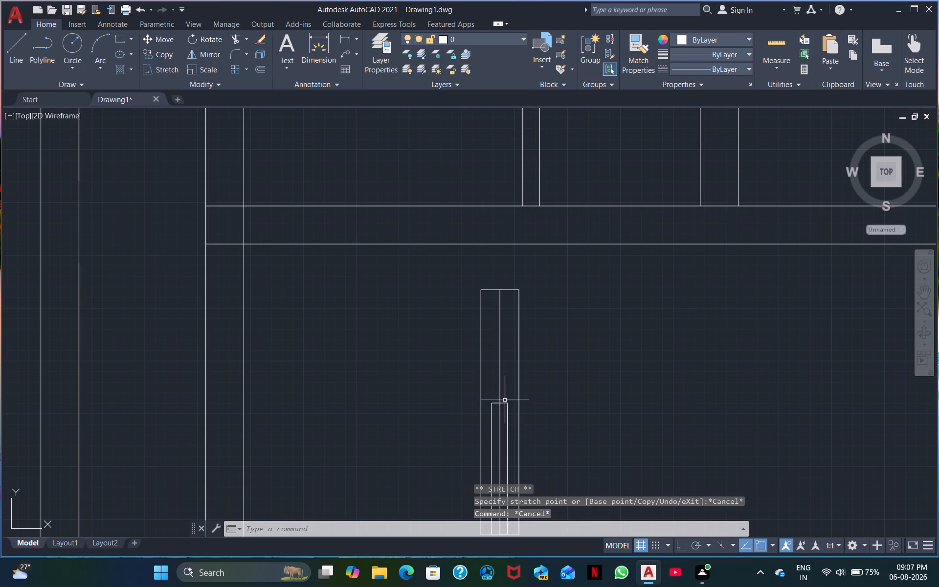
Trim away both halves of the short end line joining the window's inner lines below the frame's new top edge.
{"action": "left_click", "coordinate": [240, 40]}
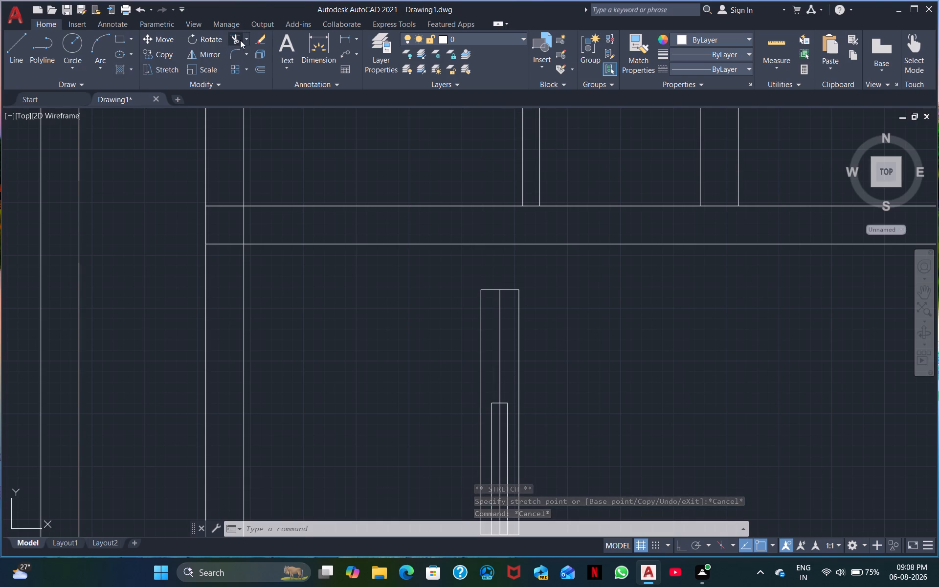
{"action": "left_click", "coordinate": [494, 404]}
{"action": "left_click", "coordinate": [505, 403]}
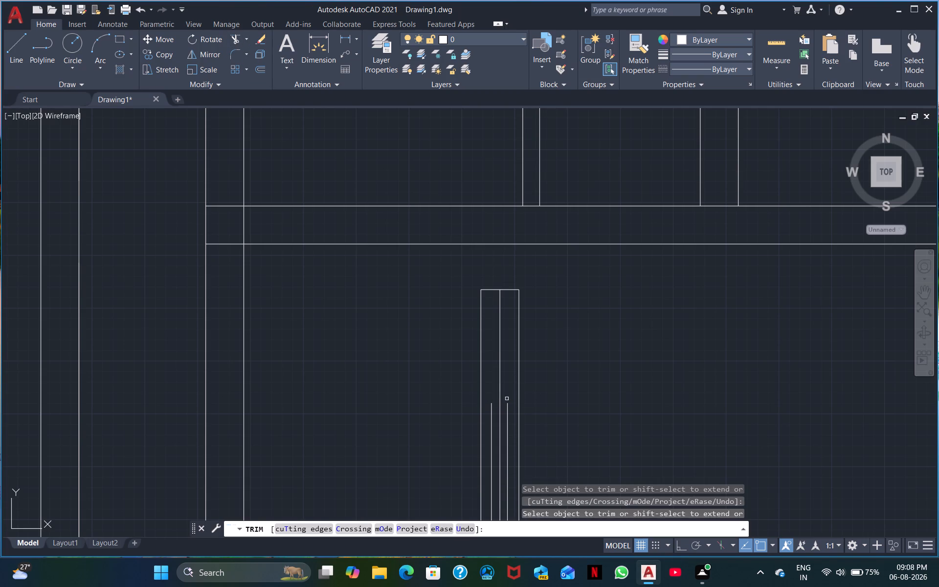
{"action": "key", "text": "Escape"}
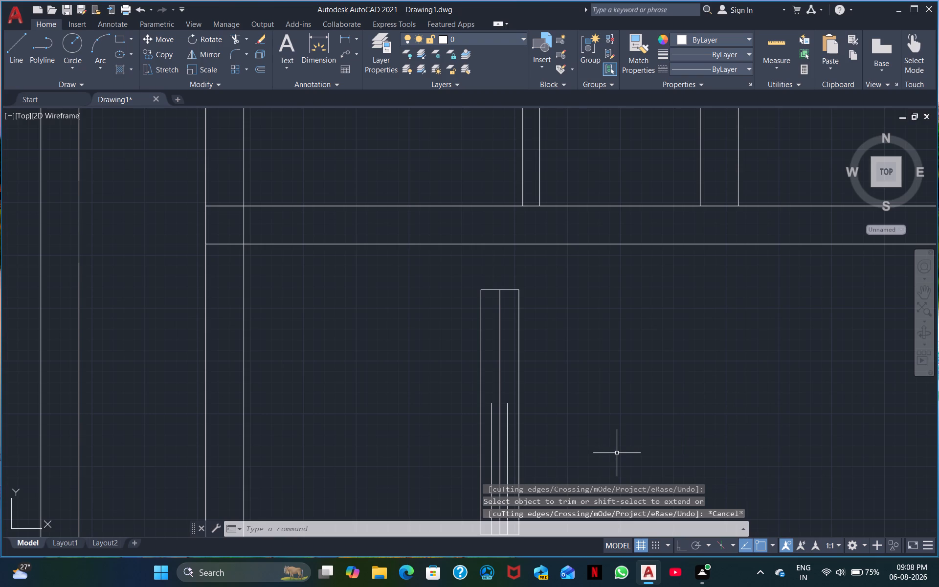
Extend the window's two remaining inner lines up to the lengthened frame's top edge.
{"action": "type", "text": "ex"}
{"action": "key", "text": "space"}
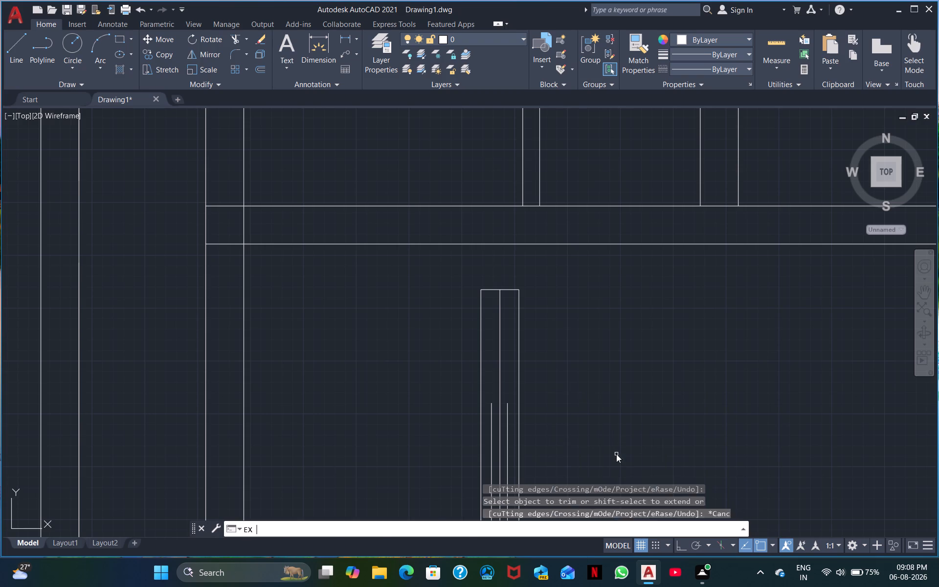
{"action": "left_click", "coordinate": [492, 415]}
{"action": "left_click", "coordinate": [502, 436]}
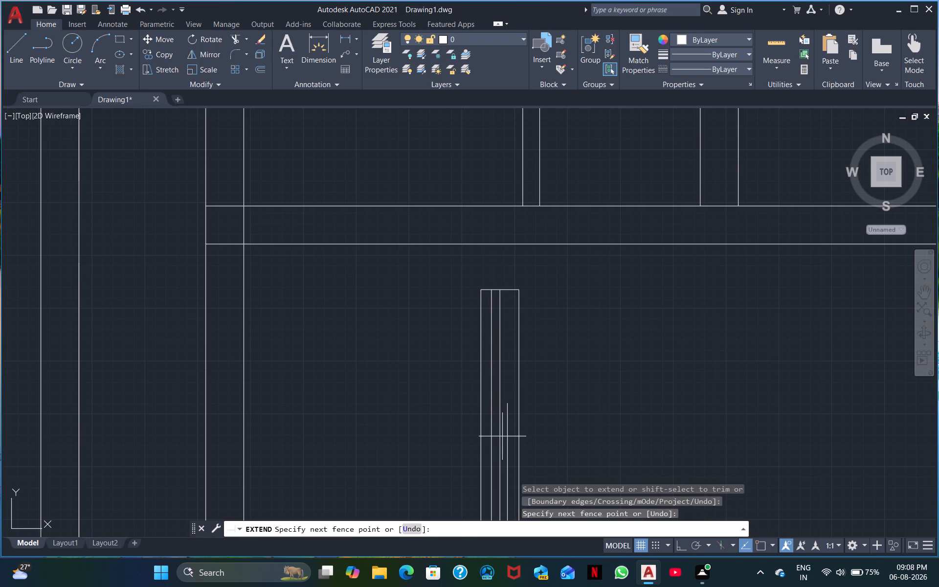
{"action": "left_click", "coordinate": [509, 427]}
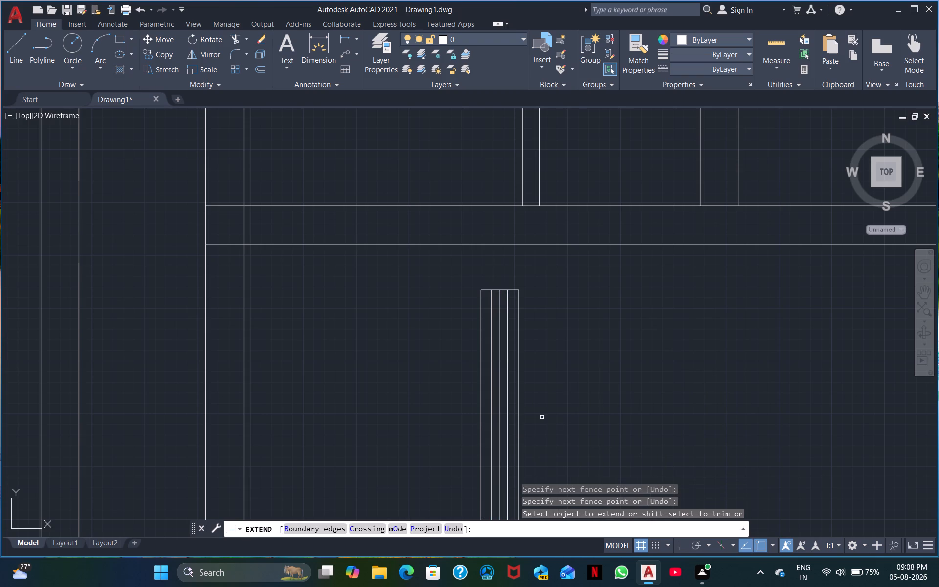
{"action": "key", "text": "Escape"}
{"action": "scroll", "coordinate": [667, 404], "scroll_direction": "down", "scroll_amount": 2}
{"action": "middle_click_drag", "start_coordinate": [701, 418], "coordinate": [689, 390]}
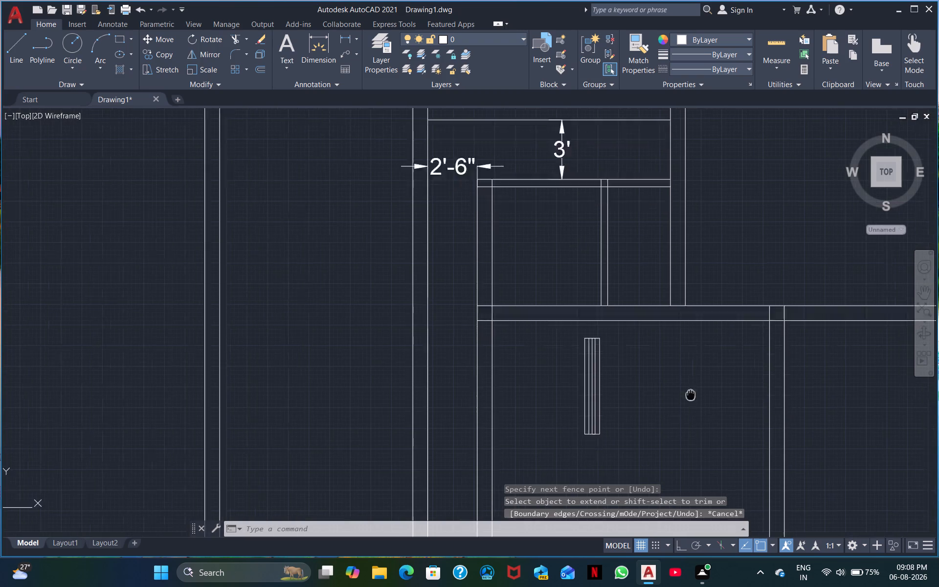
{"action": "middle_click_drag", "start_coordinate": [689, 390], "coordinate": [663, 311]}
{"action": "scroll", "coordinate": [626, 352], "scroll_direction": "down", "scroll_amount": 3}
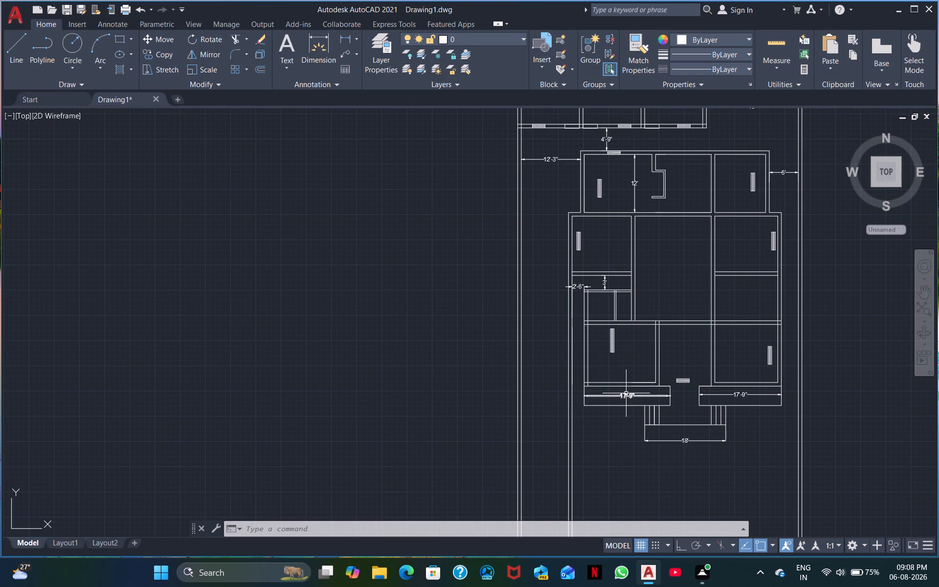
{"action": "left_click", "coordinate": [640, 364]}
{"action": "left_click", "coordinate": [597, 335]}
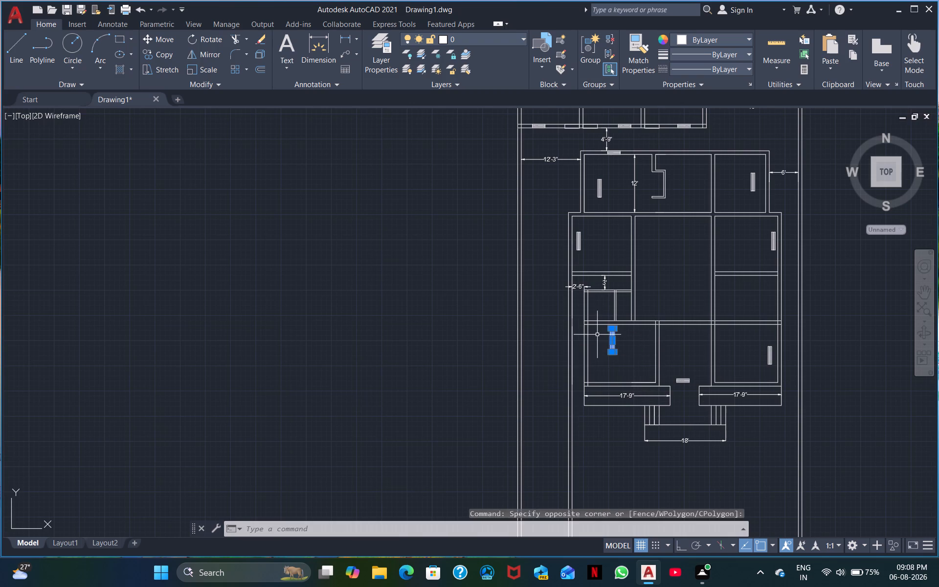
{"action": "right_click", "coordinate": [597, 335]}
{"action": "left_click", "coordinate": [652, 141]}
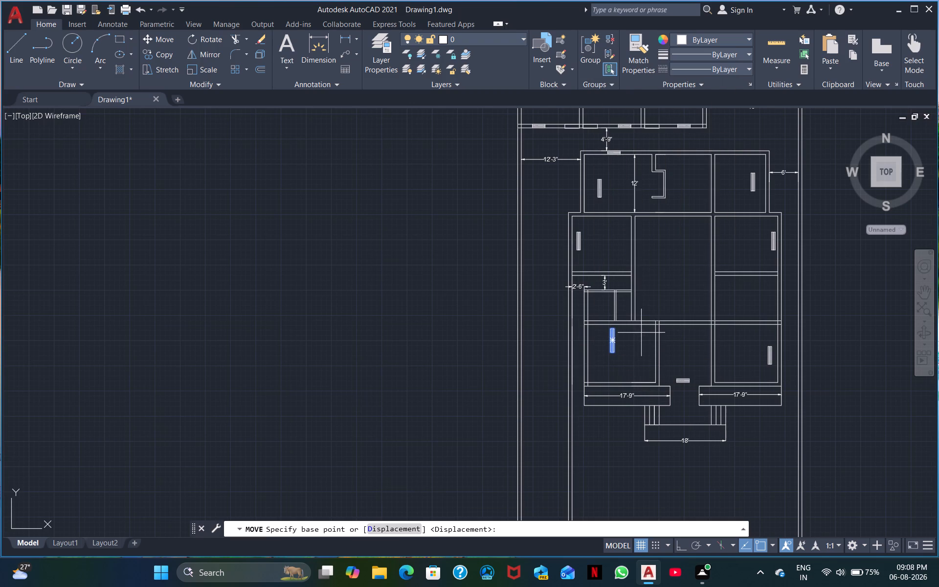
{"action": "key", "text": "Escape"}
Copy the lengthened vertical window from its middle into the room between the 12' dimension and the upper-right room.
{"action": "left_click", "coordinate": [626, 359]}
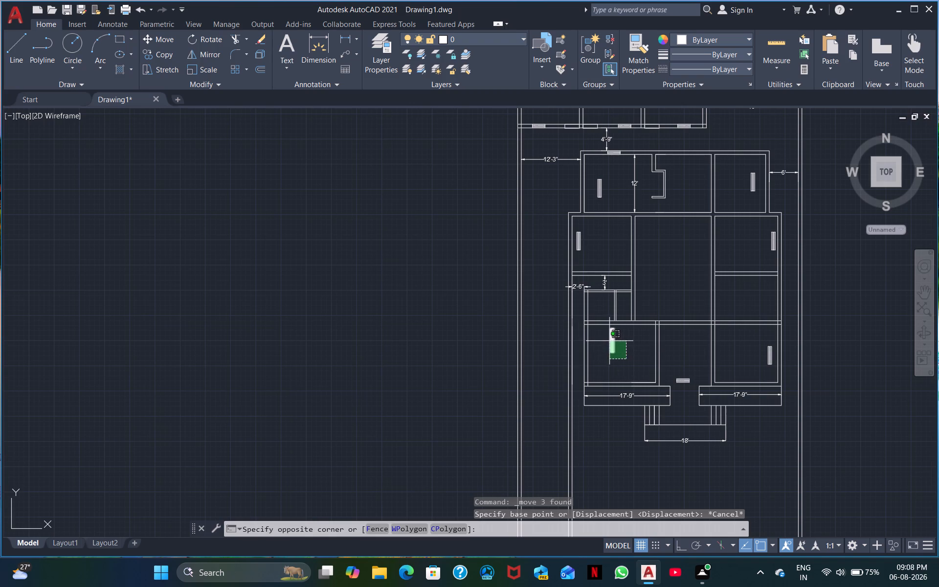
{"action": "double_click", "coordinate": [609, 340]}
{"action": "right_click", "coordinate": [612, 339]}
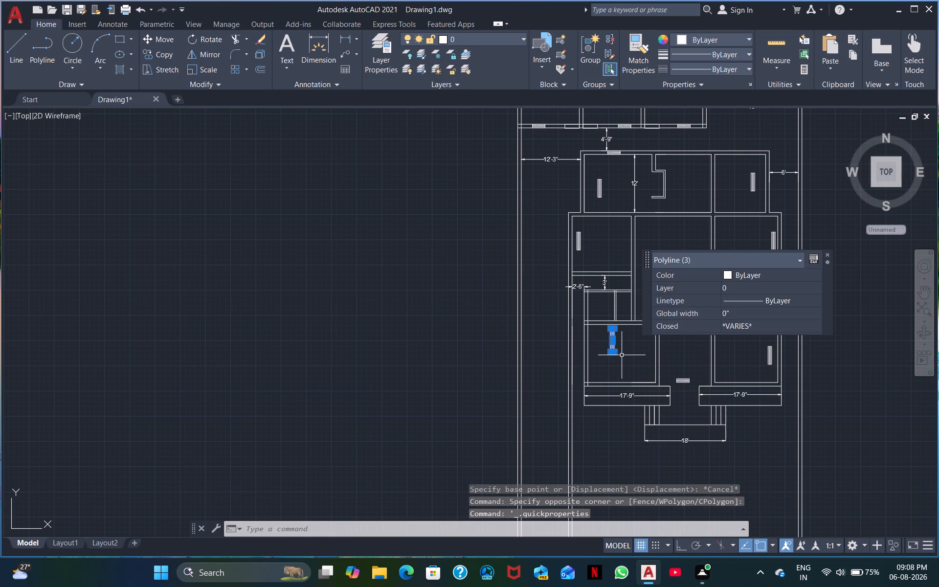
{"action": "scroll", "coordinate": [622, 355], "scroll_direction": "up", "scroll_amount": 2}
{"action": "right_click", "coordinate": [622, 355]}
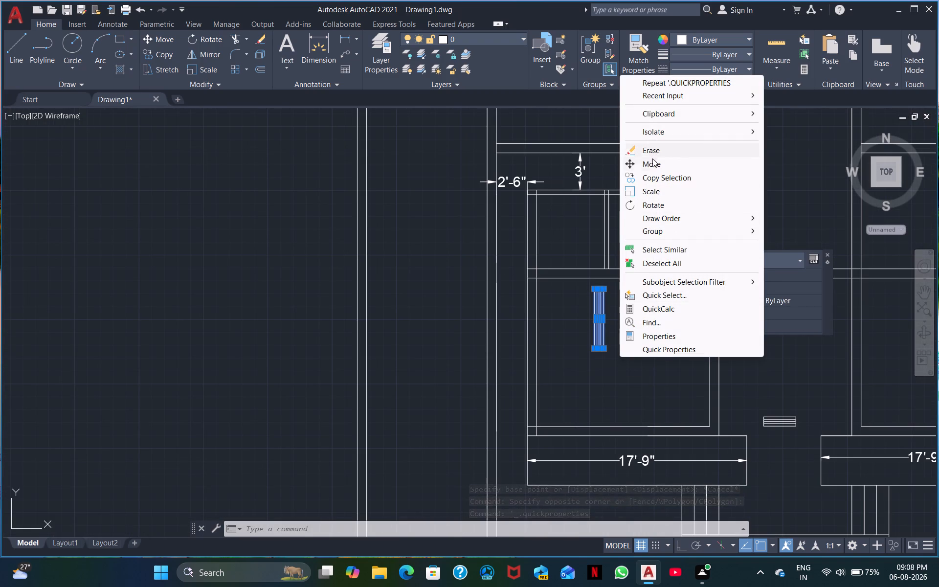
{"action": "left_click", "coordinate": [652, 179]}
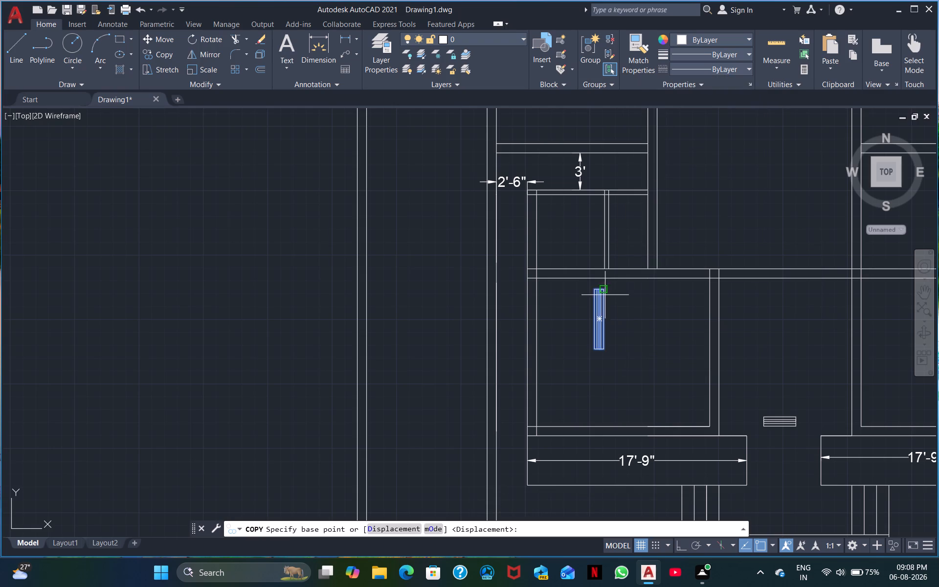
{"action": "left_click", "coordinate": [602, 322]}
{"action": "middle_click_drag", "start_coordinate": [770, 205], "coordinate": [749, 248]}
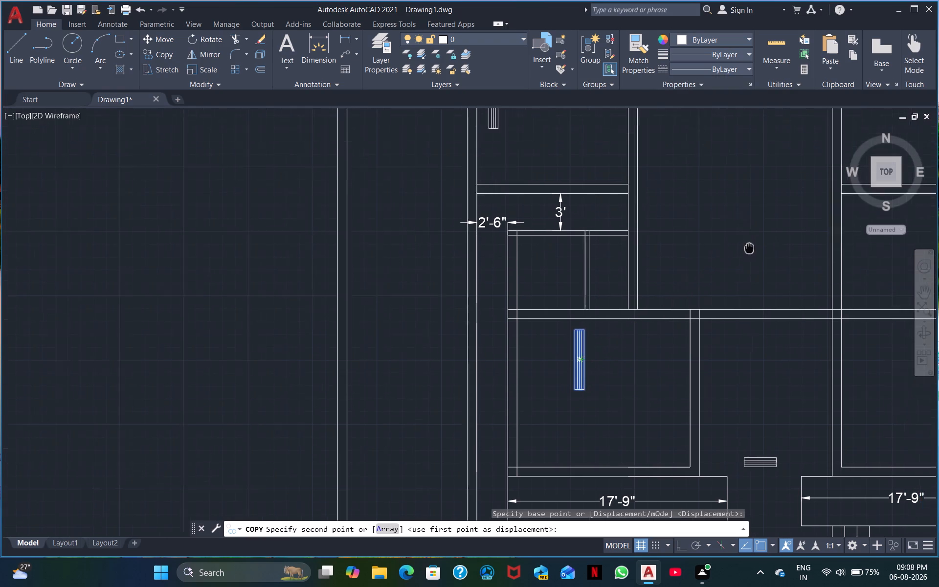
{"action": "middle_click_drag", "start_coordinate": [749, 248], "coordinate": [434, 489]}
{"action": "scroll", "coordinate": [497, 304], "scroll_direction": "down", "scroll_amount": 2}
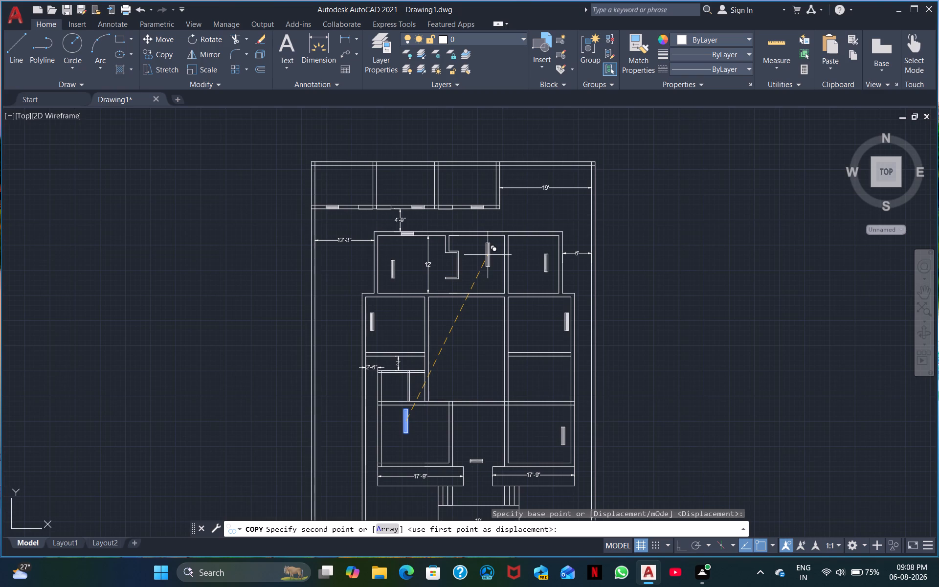
{"action": "left_click", "coordinate": [480, 259]}
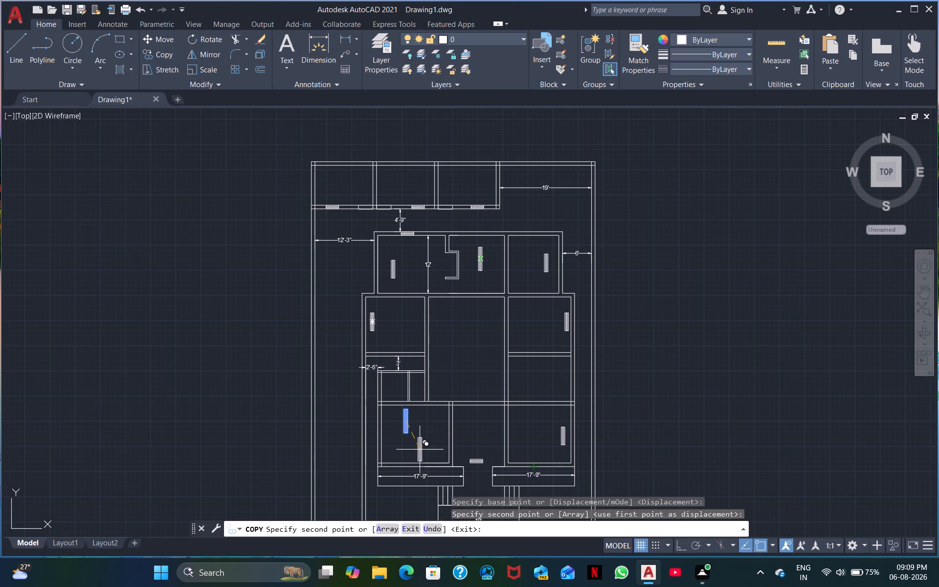
Place two more copies of the lengthened window level with each other near the bottom walls of the lower-left and lower-right rooms.
{"action": "left_click", "coordinate": [420, 450]}
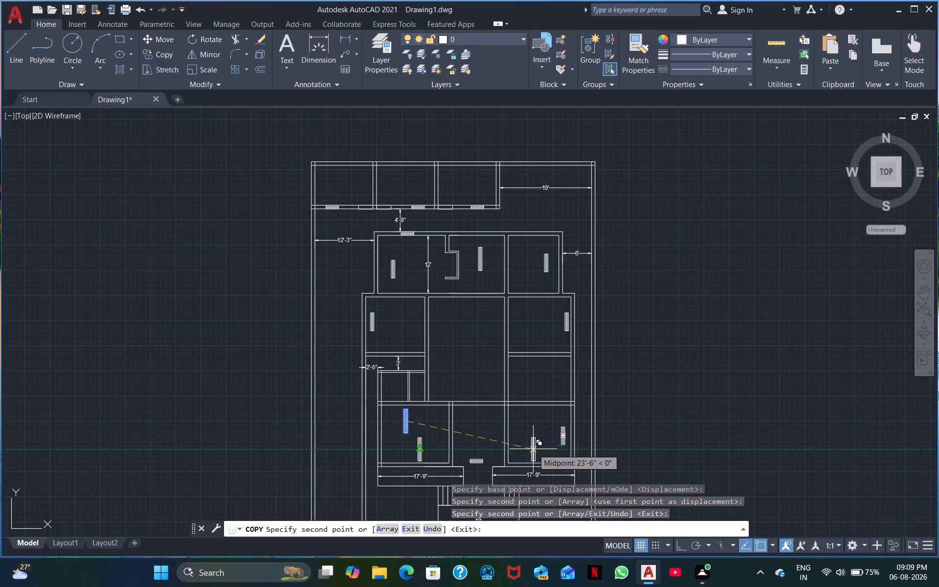
{"action": "left_click", "coordinate": [532, 448]}
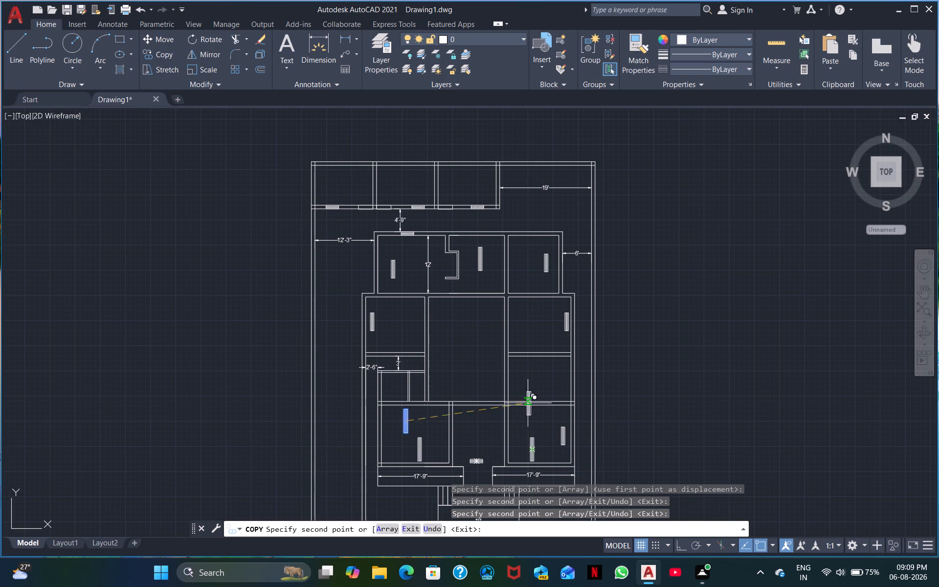
{"action": "key", "text": "Escape"}
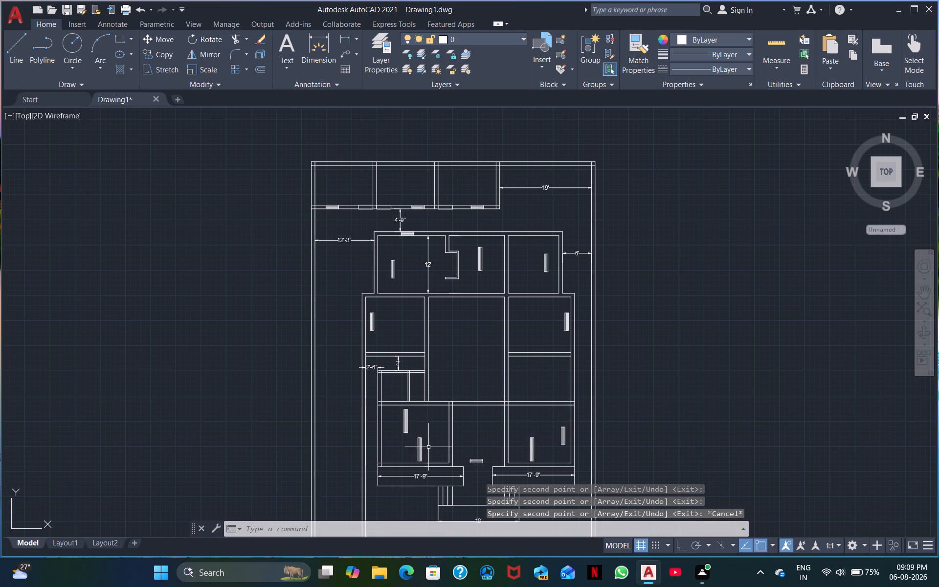
Rotate the vertical window near the lower-left room's bottom wall 90° about its lower end so it lies horizontally.
{"action": "left_click", "coordinate": [432, 453]}
{"action": "left_click", "coordinate": [414, 446]}
{"action": "right_click", "coordinate": [416, 444]}
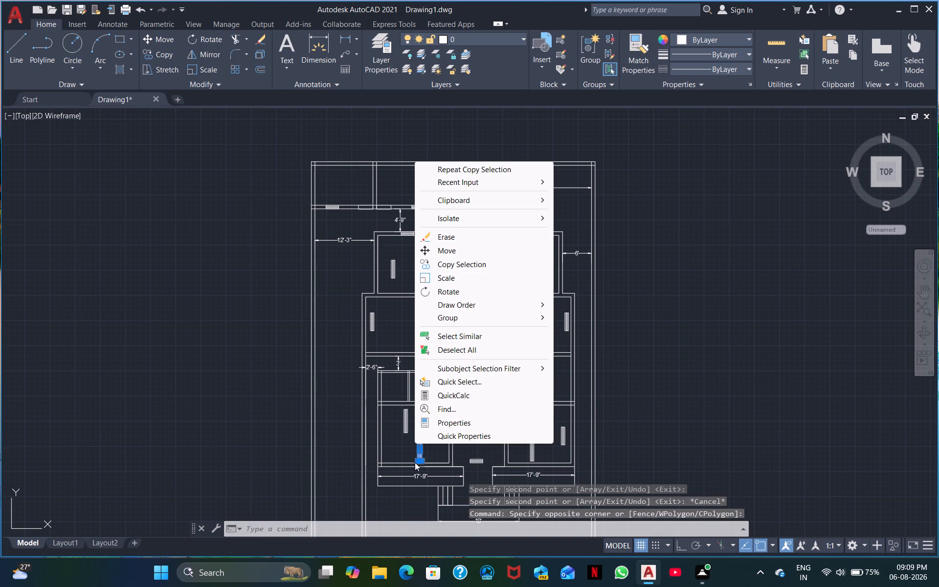
{"action": "left_click", "coordinate": [446, 289]}
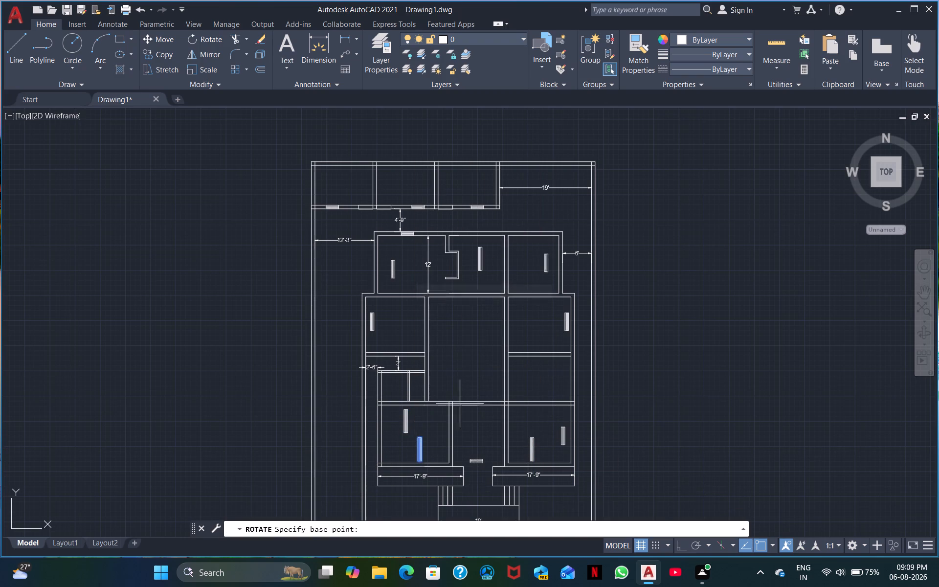
{"action": "scroll", "coordinate": [444, 421], "scroll_direction": "up", "scroll_amount": 2}
{"action": "middle_click_drag", "start_coordinate": [429, 459], "coordinate": [452, 336]}
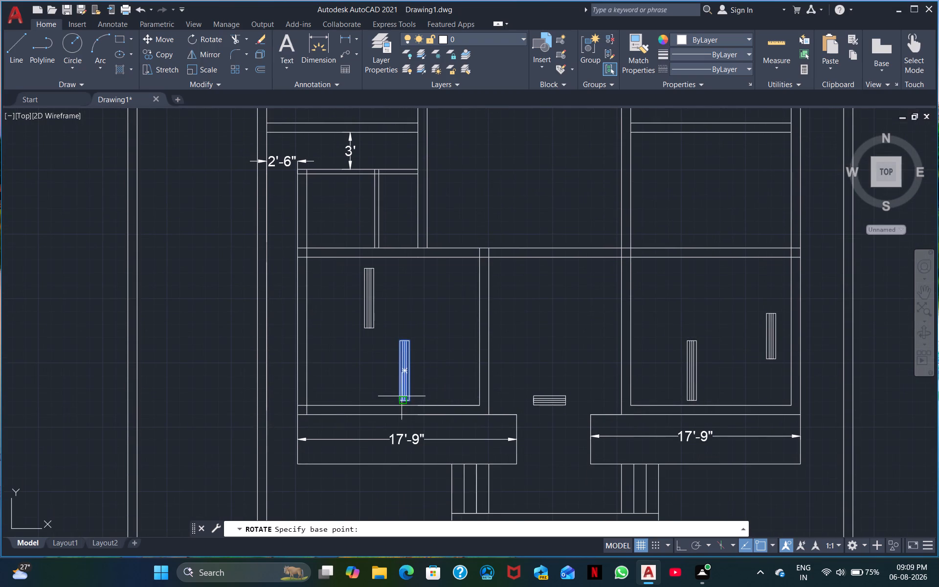
{"action": "left_click", "coordinate": [406, 399]}
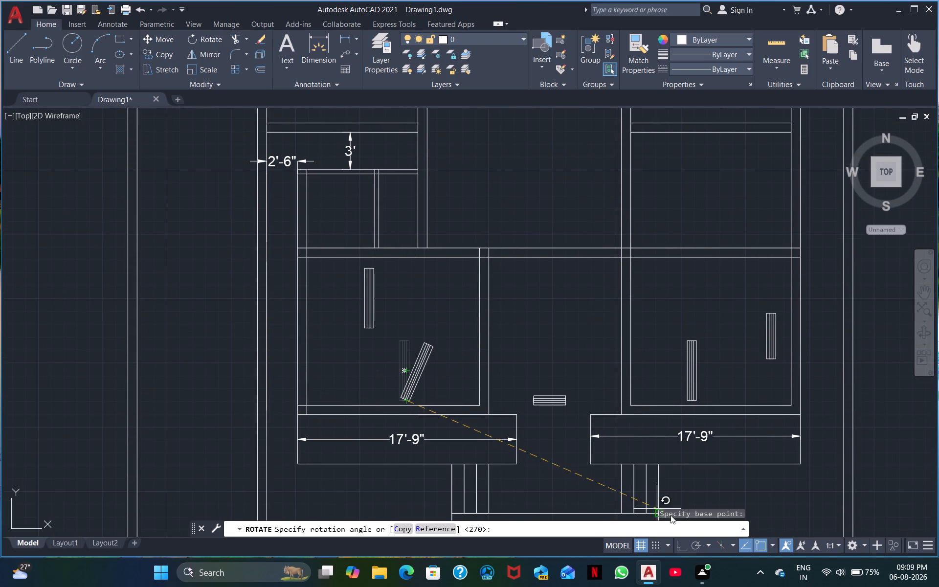
{"action": "double_click", "coordinate": [684, 549]}
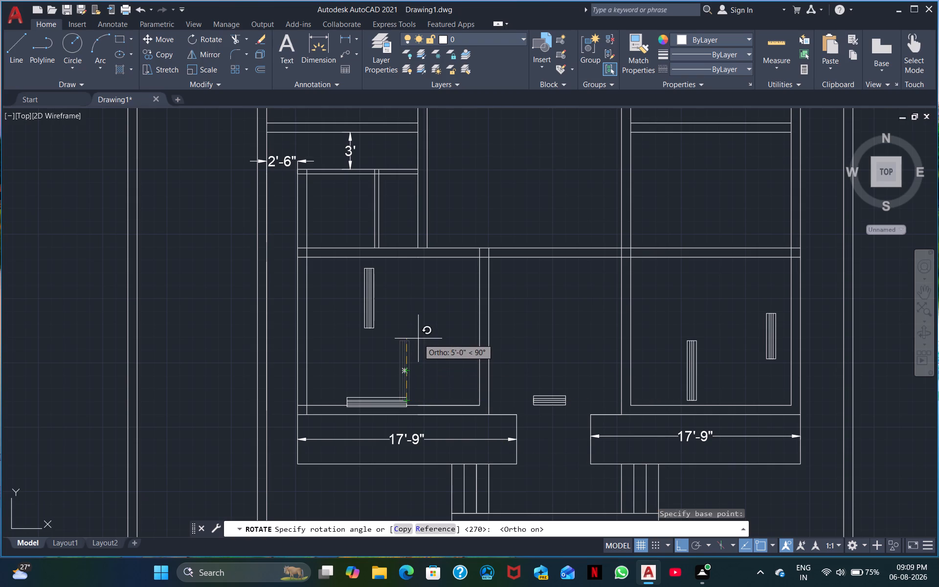
{"action": "double_click", "coordinate": [418, 338]}
Rotate the matching vertical window near the lower-right room's bottom wall 90° about its lower end so it lies horizontally.
{"action": "left_click", "coordinate": [704, 399]}
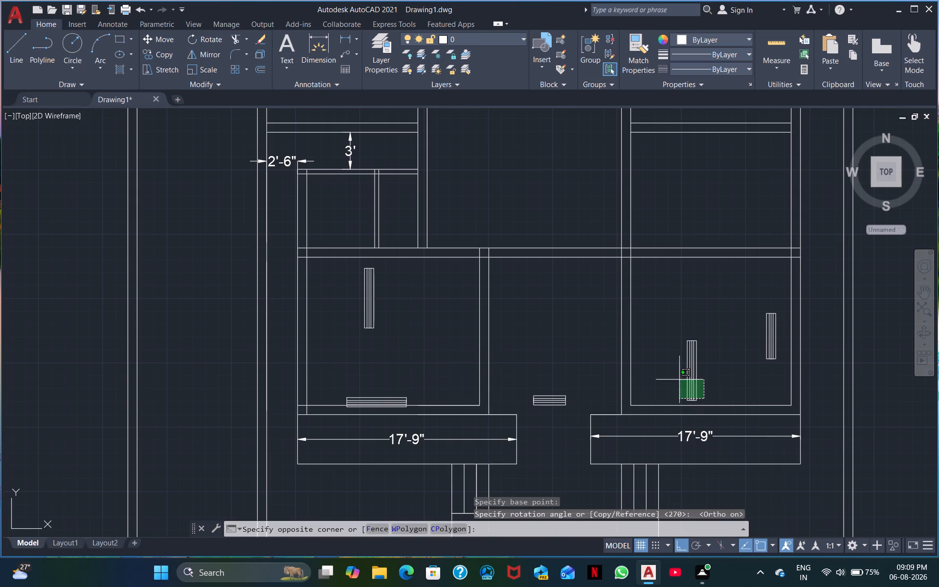
{"action": "left_click", "coordinate": [663, 356]}
{"action": "right_click", "coordinate": [662, 356]}
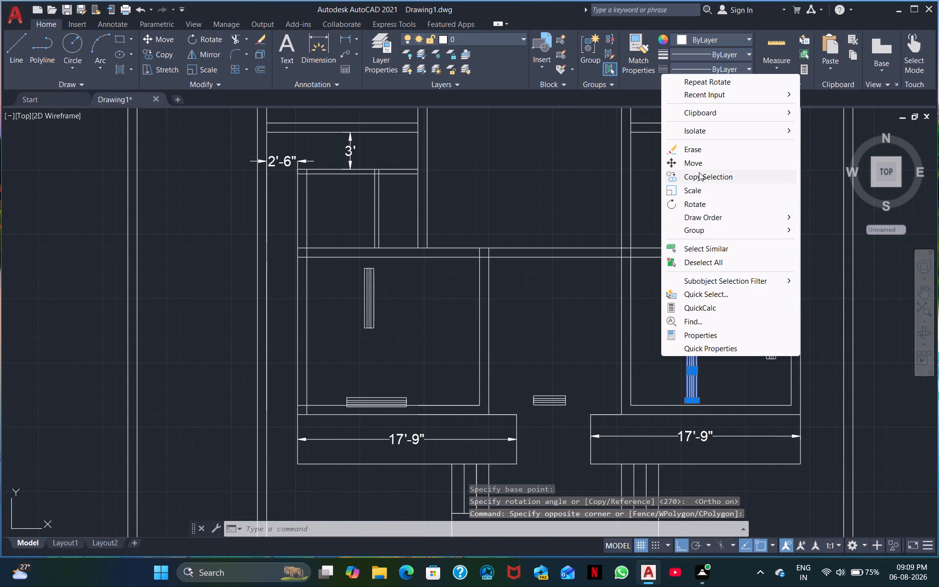
{"action": "left_click", "coordinate": [696, 205]}
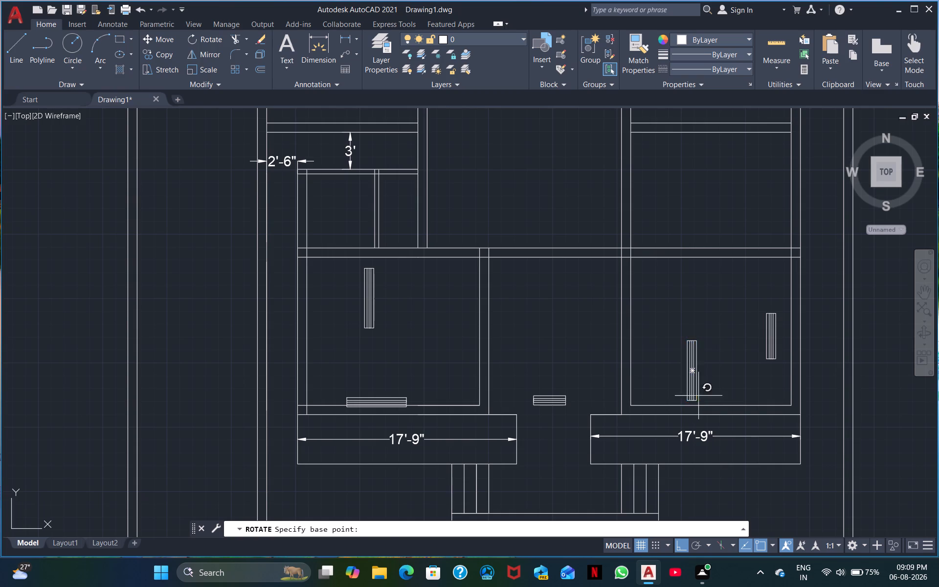
{"action": "left_click", "coordinate": [698, 396]}
{"action": "left_click", "coordinate": [707, 372]}
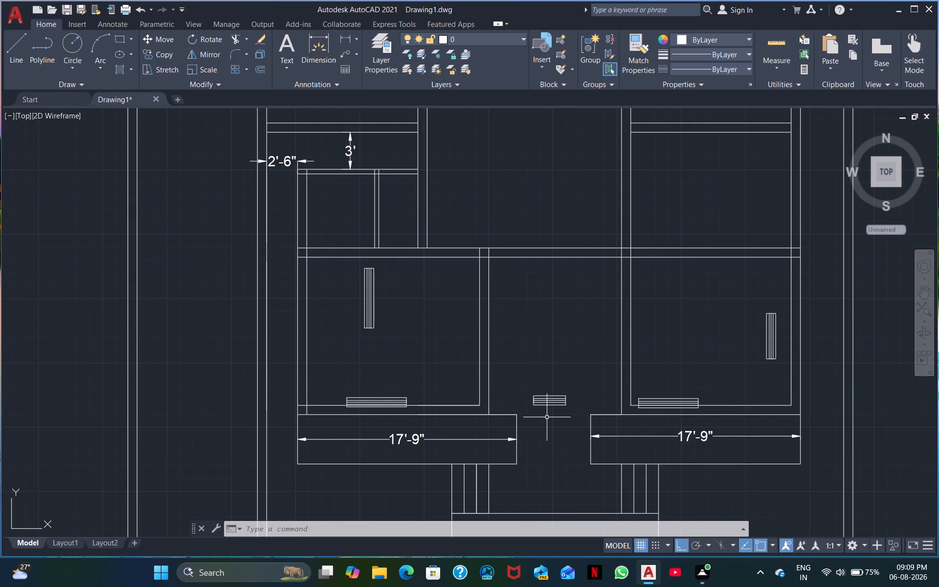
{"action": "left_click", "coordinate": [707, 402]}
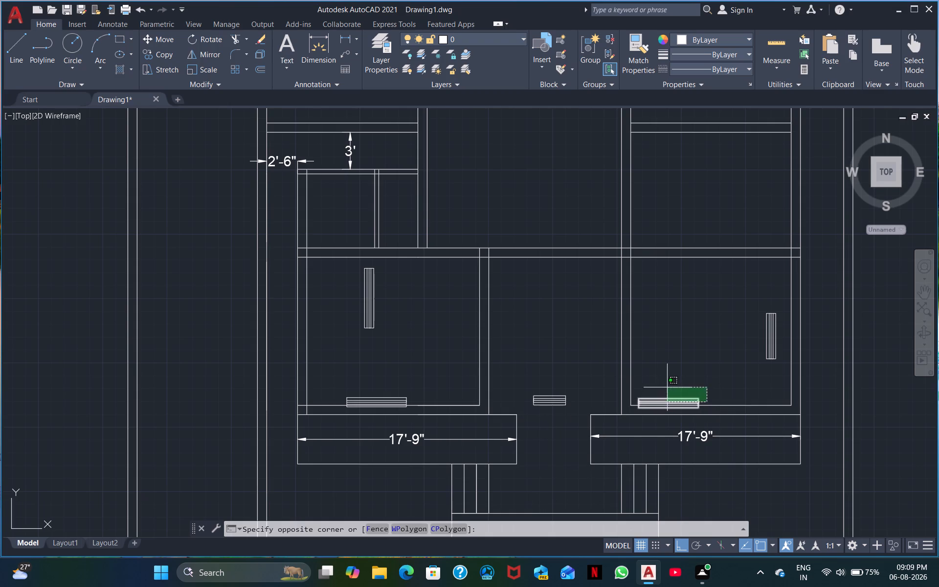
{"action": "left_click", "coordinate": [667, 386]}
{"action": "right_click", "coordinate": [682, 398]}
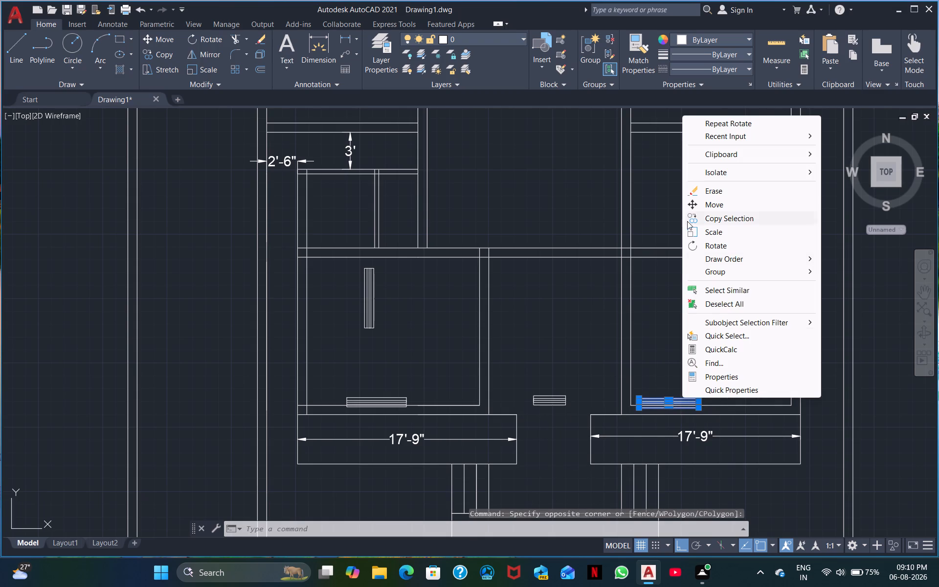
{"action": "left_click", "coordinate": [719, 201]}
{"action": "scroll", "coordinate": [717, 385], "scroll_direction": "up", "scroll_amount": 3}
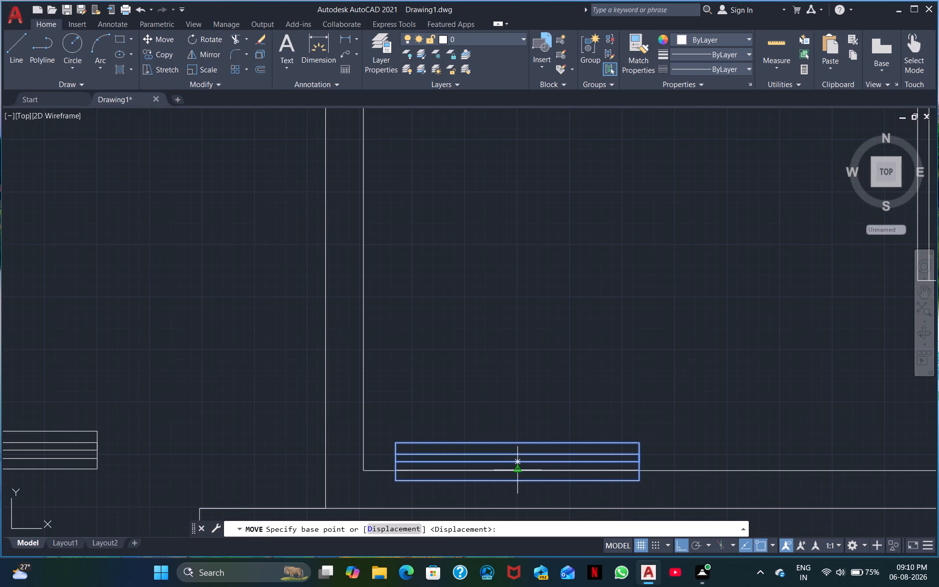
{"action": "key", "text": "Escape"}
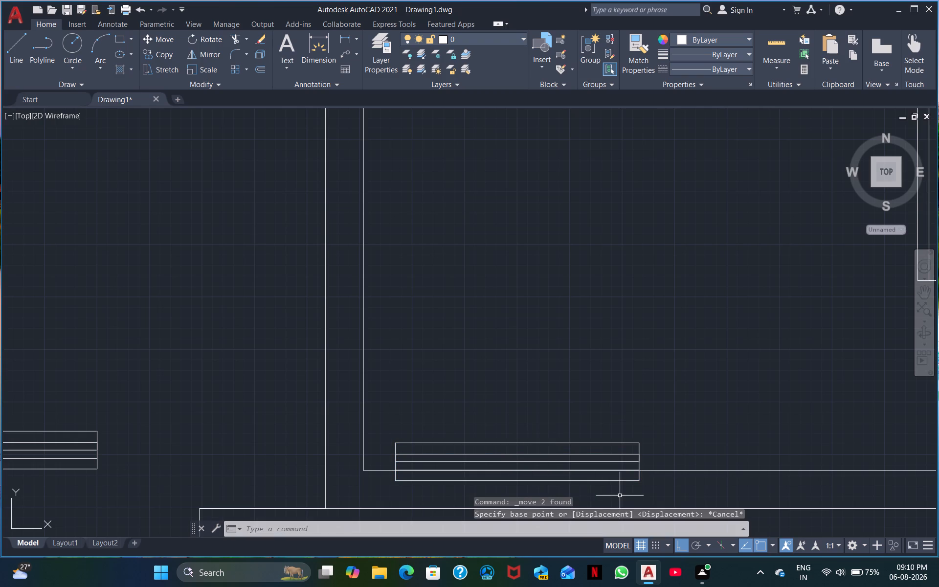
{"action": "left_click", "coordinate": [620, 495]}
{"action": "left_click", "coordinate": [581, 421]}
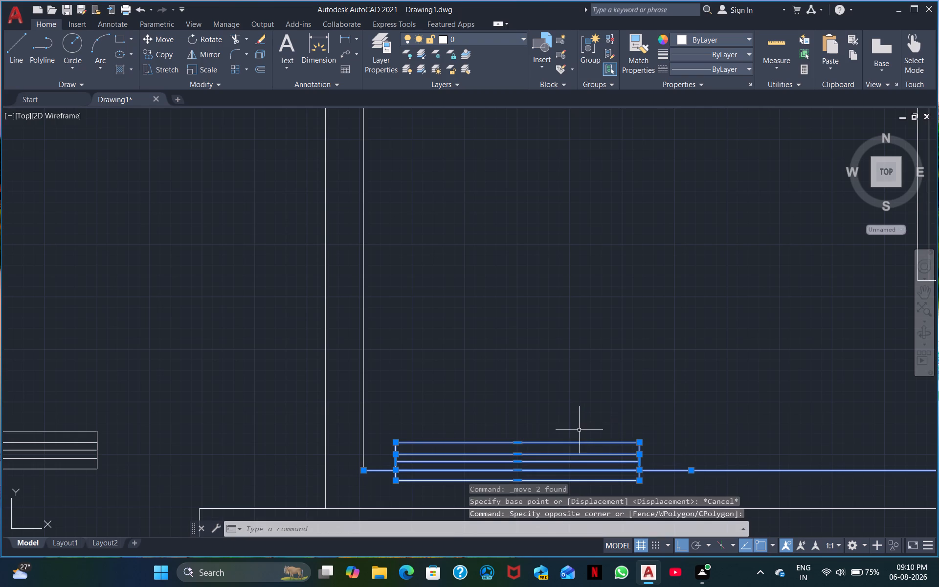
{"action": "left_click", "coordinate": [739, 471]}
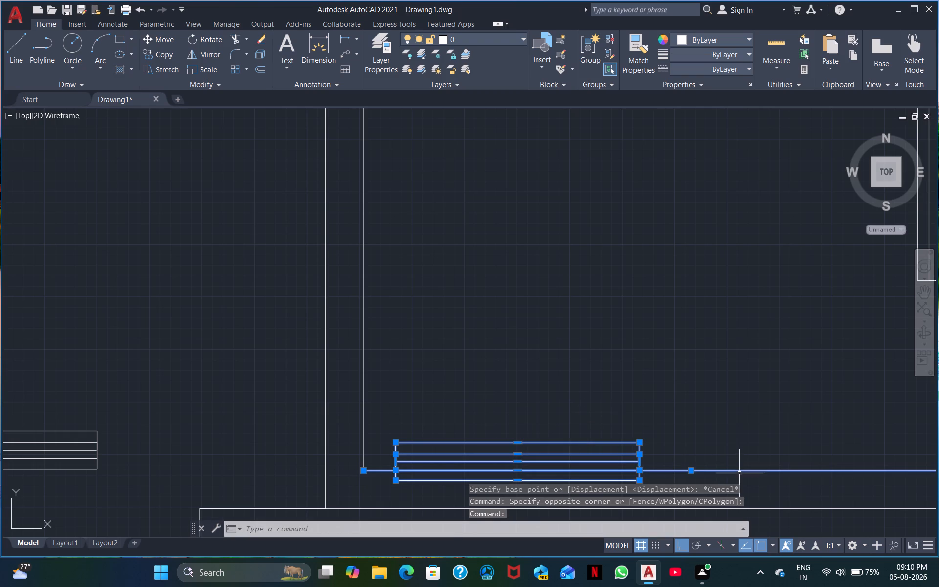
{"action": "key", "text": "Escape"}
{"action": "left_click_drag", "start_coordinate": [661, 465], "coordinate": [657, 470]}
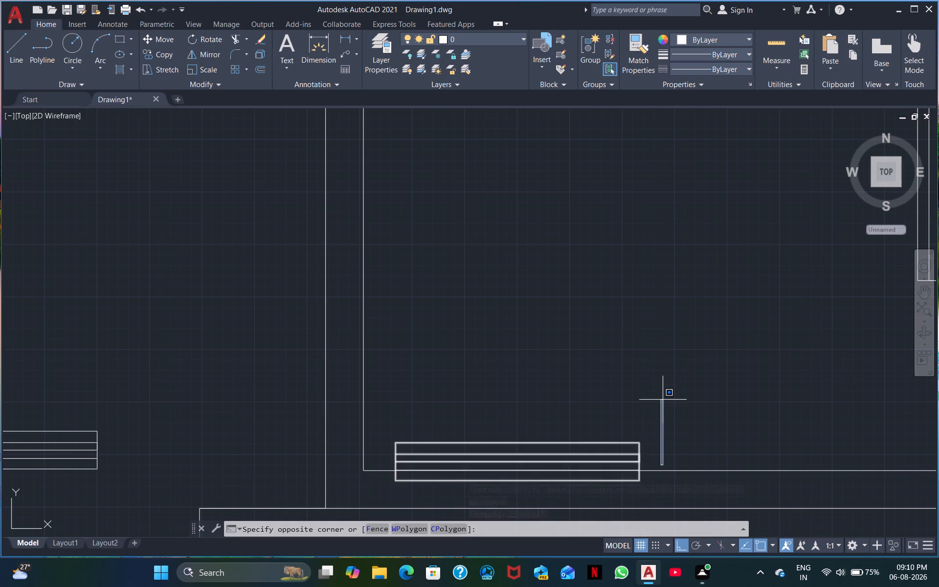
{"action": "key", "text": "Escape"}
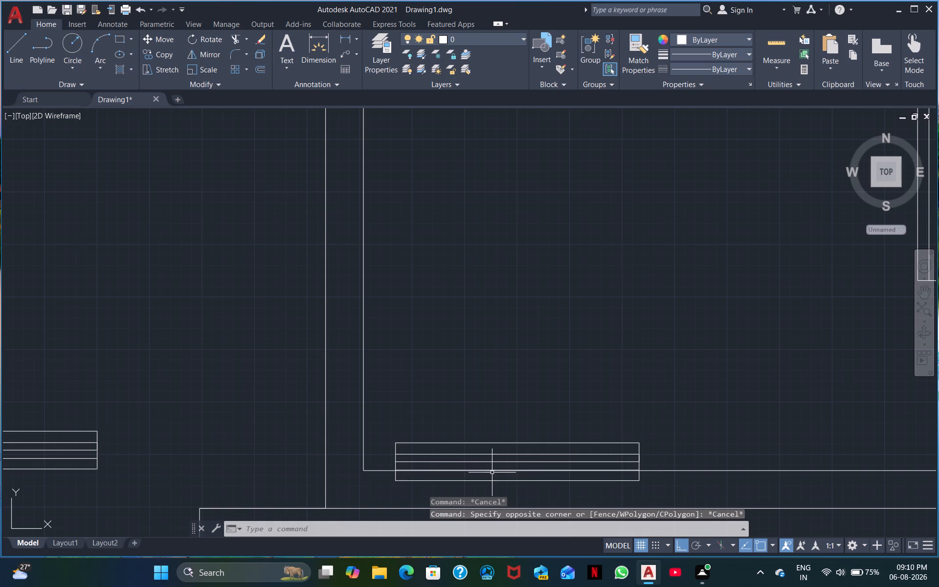
Move the lower-right room's horizontal window by its top-right corner onto the bottom wall's inner line, fitting it within the wall thickness.
{"action": "left_click", "coordinate": [496, 469]}
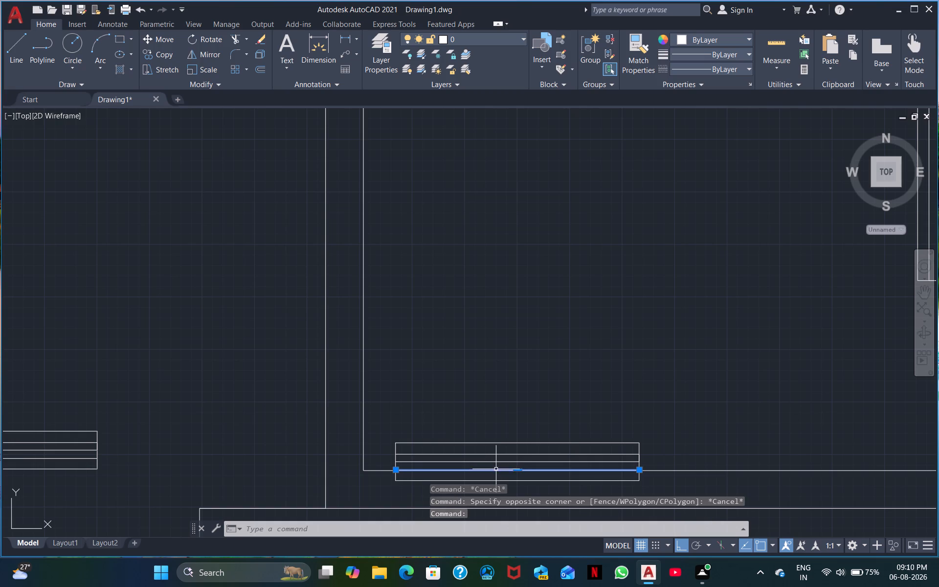
{"action": "left_click", "coordinate": [505, 480]}
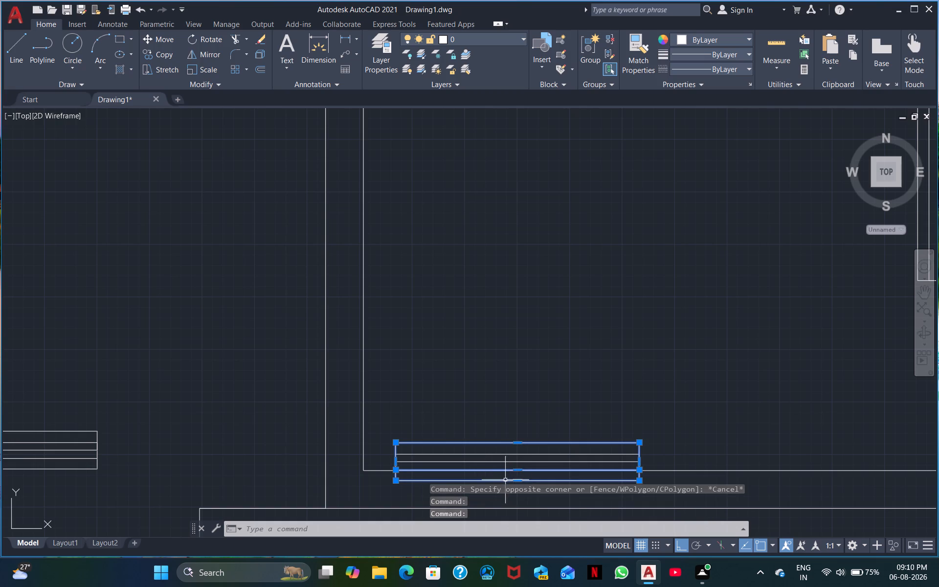
{"action": "left_click", "coordinate": [515, 463]}
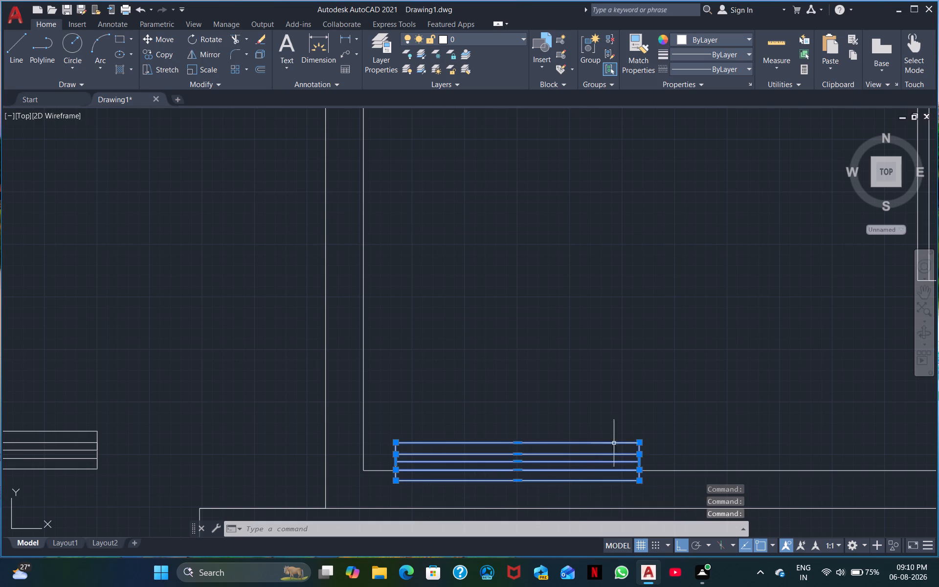
{"action": "right_click", "coordinate": [677, 449]}
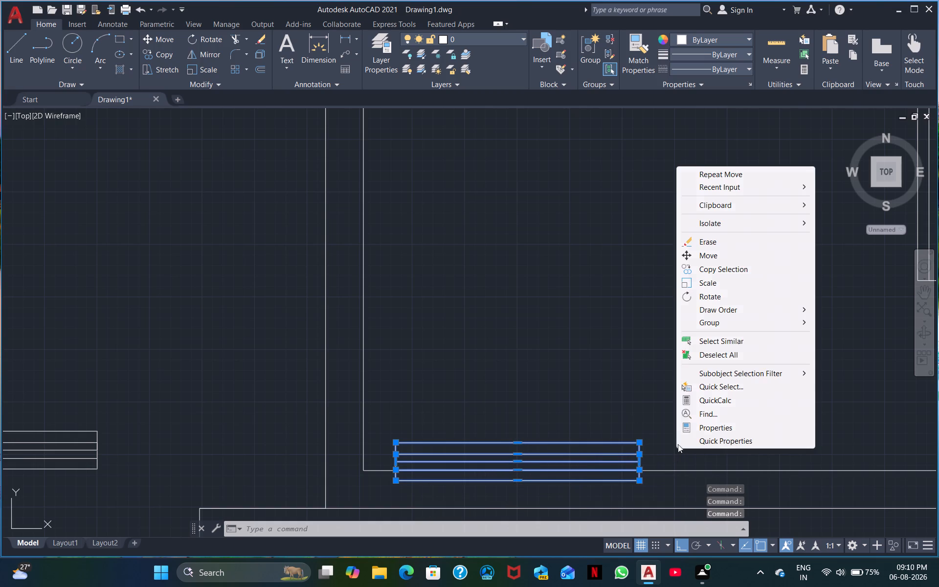
{"action": "left_click", "coordinate": [725, 252]}
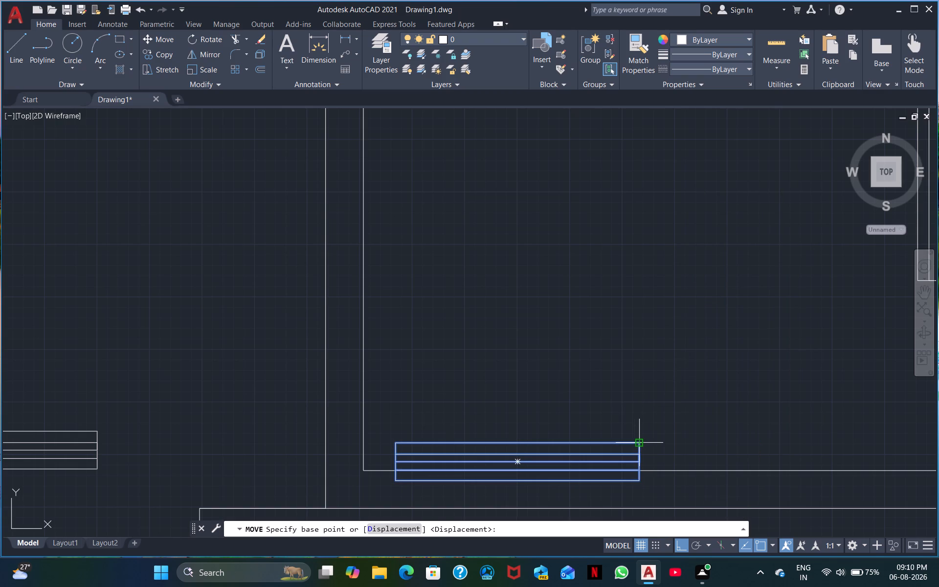
{"action": "left_click", "coordinate": [637, 442]}
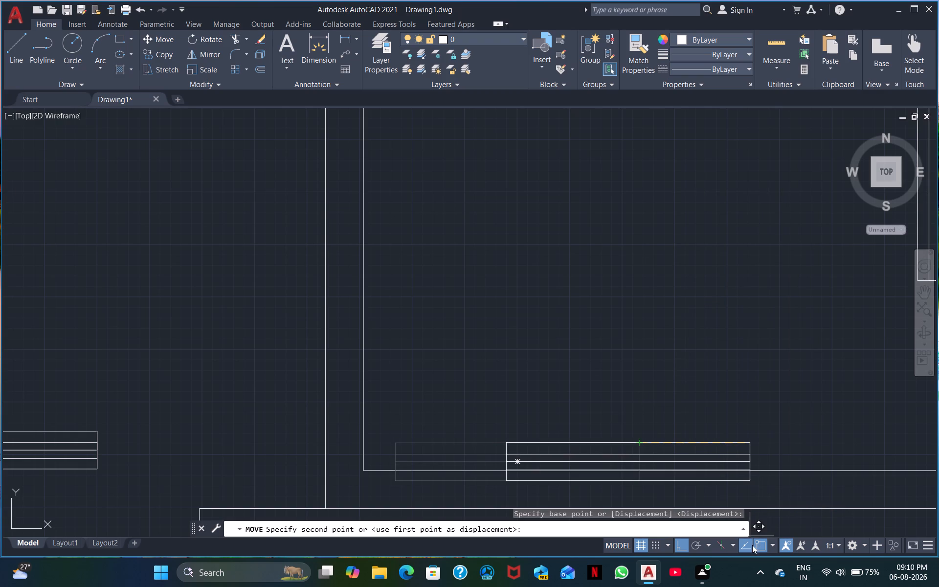
{"action": "left_click", "coordinate": [684, 545]}
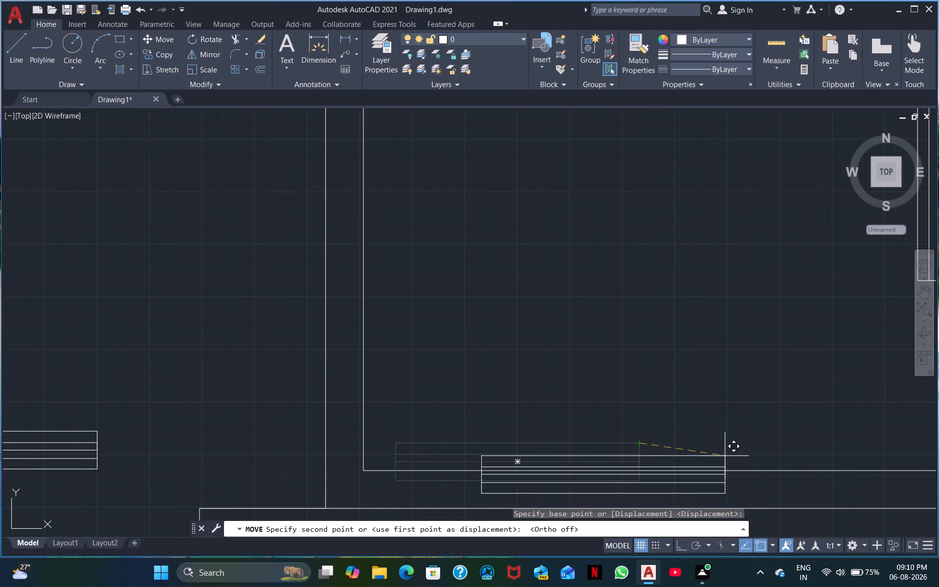
{"action": "scroll", "coordinate": [725, 452], "scroll_direction": "up", "scroll_amount": 2}
{"action": "scroll", "coordinate": [726, 449], "scroll_direction": "down", "scroll_amount": 3}
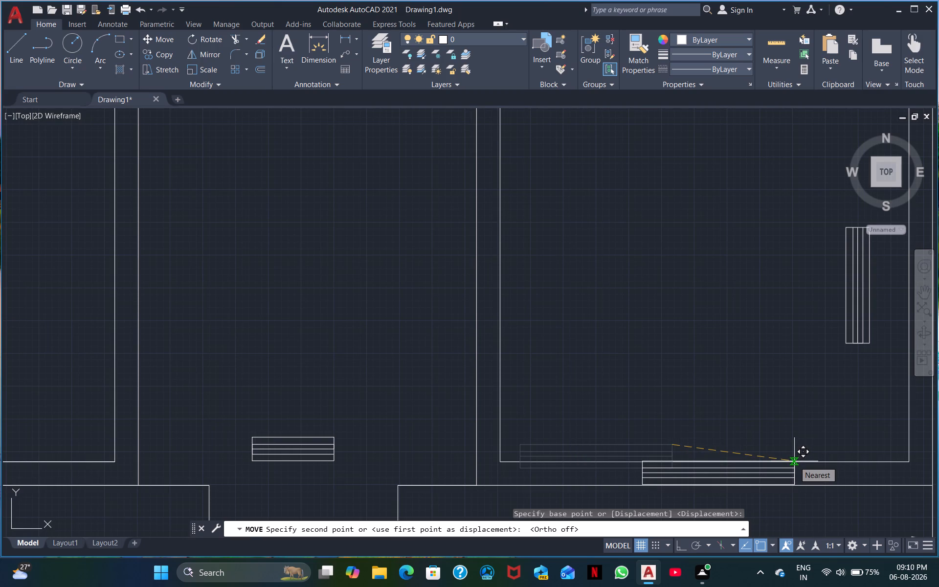
{"action": "scroll", "coordinate": [793, 462], "scroll_direction": "up", "scroll_amount": 2}
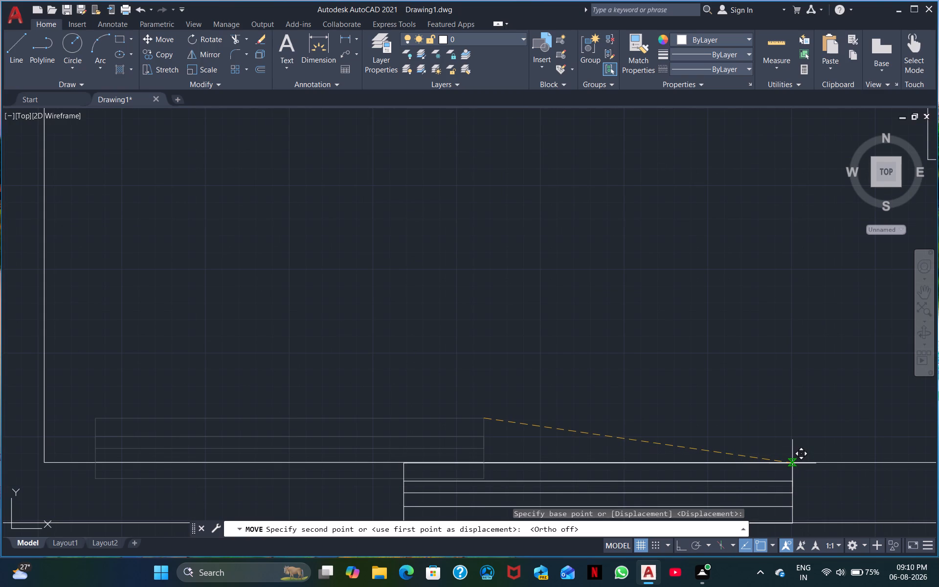
{"action": "left_click", "coordinate": [792, 462]}
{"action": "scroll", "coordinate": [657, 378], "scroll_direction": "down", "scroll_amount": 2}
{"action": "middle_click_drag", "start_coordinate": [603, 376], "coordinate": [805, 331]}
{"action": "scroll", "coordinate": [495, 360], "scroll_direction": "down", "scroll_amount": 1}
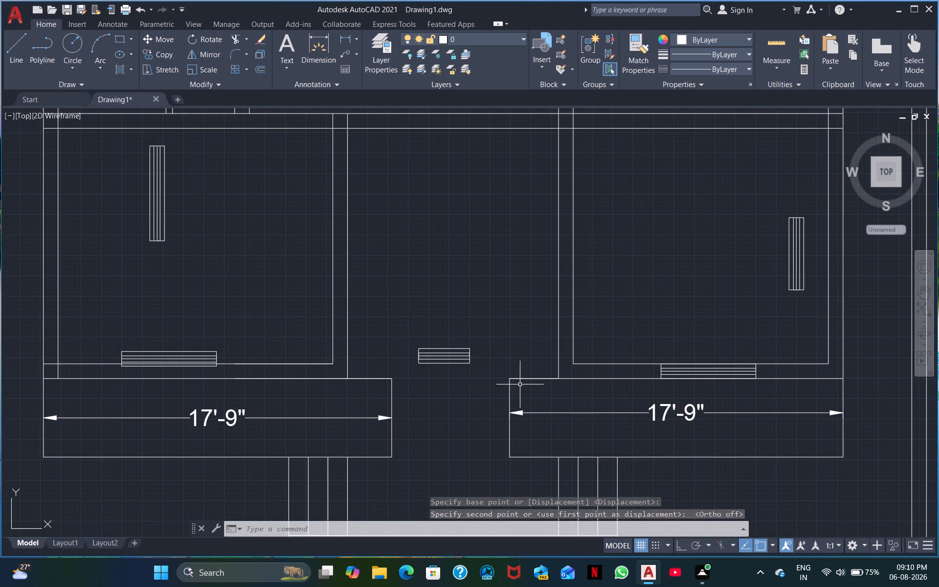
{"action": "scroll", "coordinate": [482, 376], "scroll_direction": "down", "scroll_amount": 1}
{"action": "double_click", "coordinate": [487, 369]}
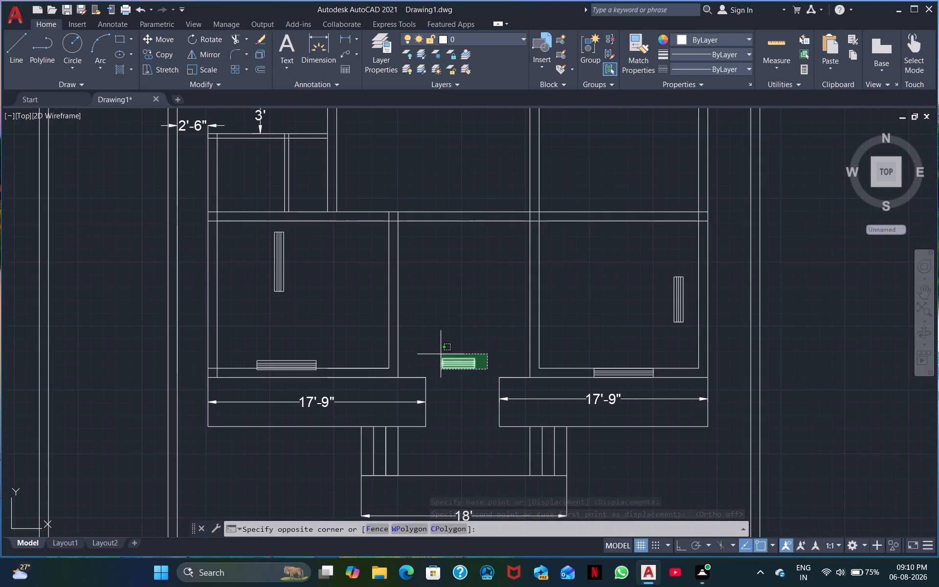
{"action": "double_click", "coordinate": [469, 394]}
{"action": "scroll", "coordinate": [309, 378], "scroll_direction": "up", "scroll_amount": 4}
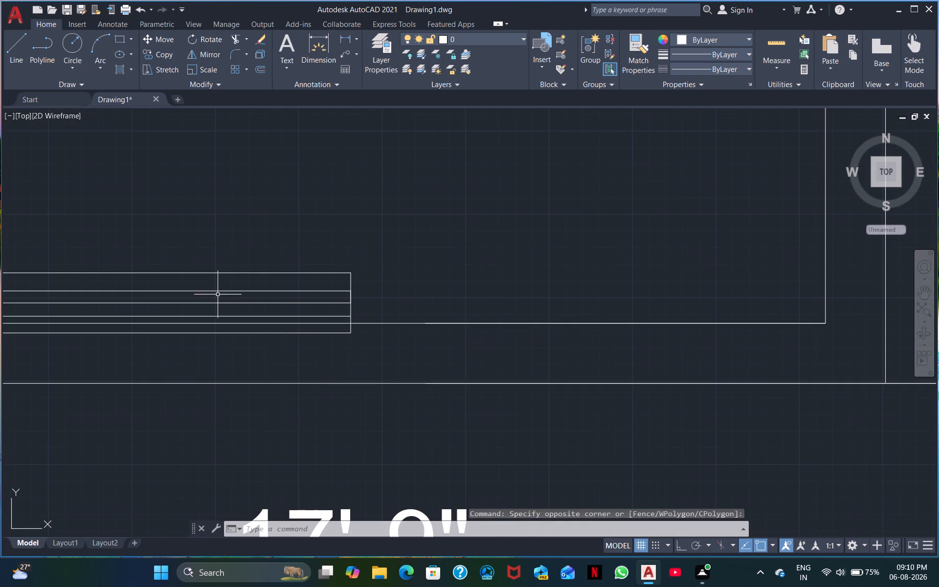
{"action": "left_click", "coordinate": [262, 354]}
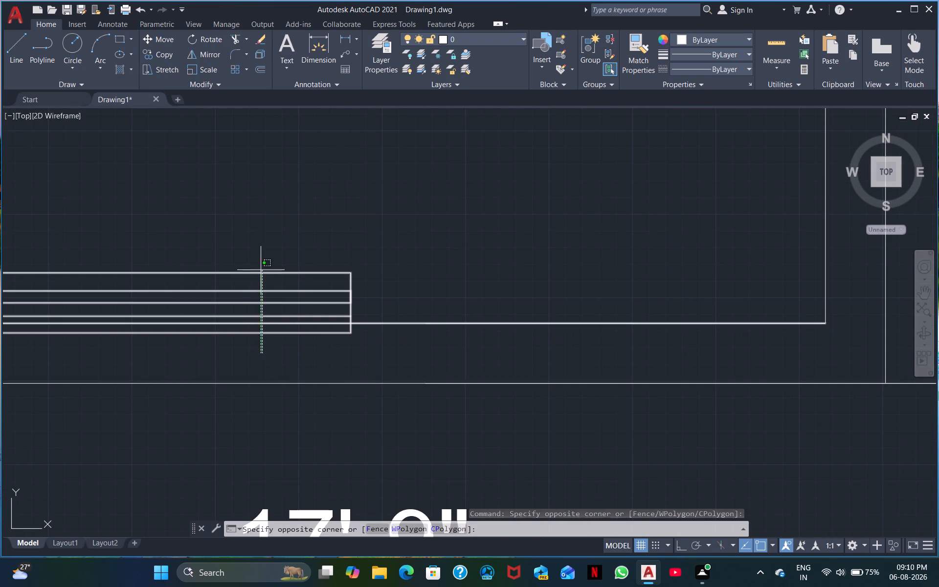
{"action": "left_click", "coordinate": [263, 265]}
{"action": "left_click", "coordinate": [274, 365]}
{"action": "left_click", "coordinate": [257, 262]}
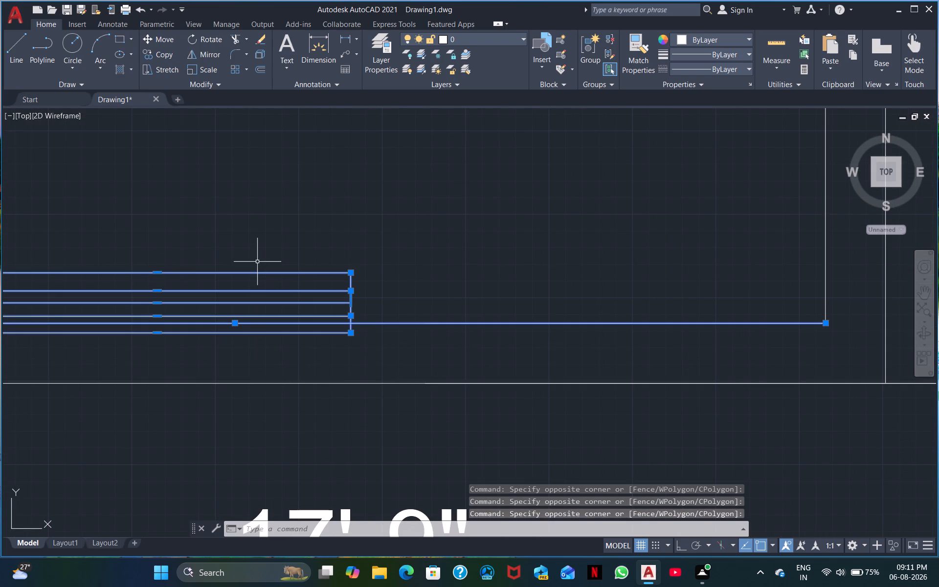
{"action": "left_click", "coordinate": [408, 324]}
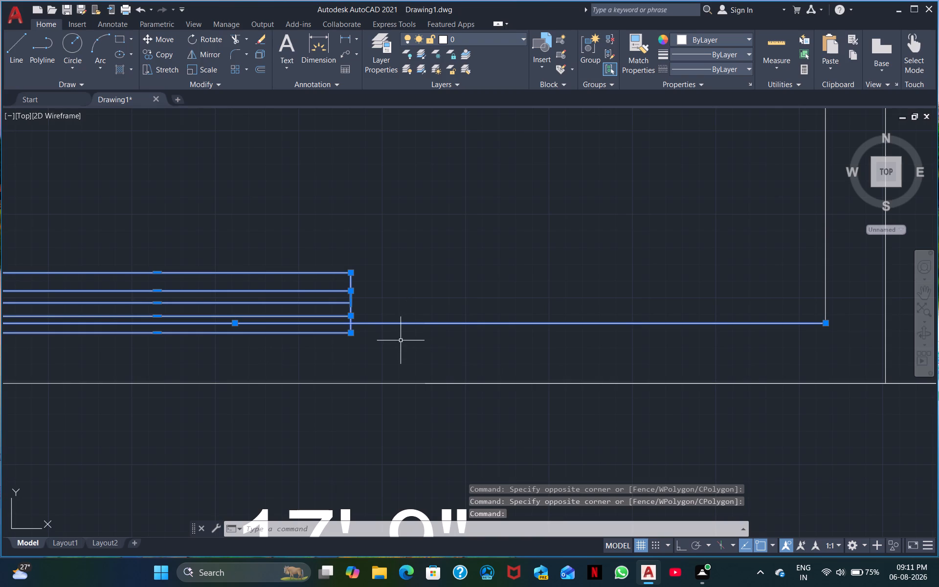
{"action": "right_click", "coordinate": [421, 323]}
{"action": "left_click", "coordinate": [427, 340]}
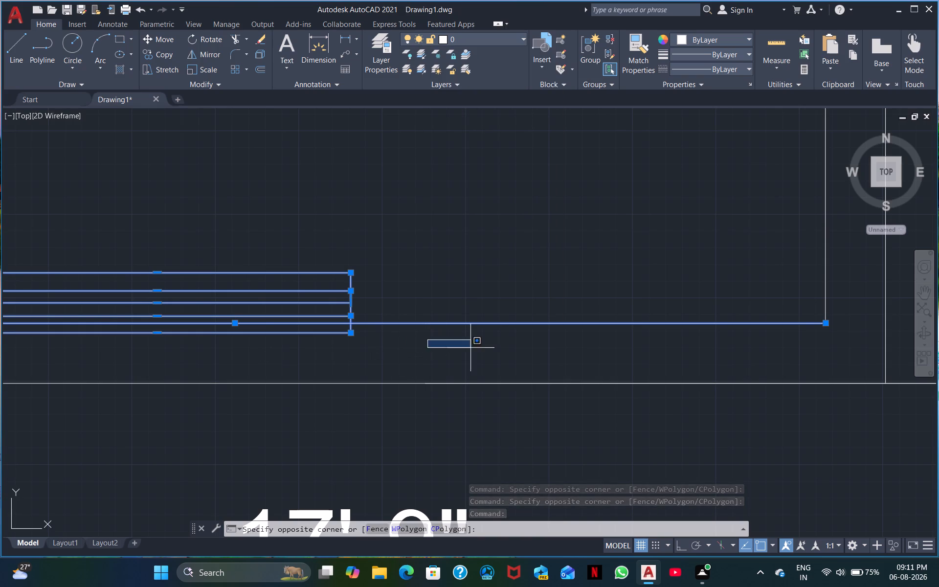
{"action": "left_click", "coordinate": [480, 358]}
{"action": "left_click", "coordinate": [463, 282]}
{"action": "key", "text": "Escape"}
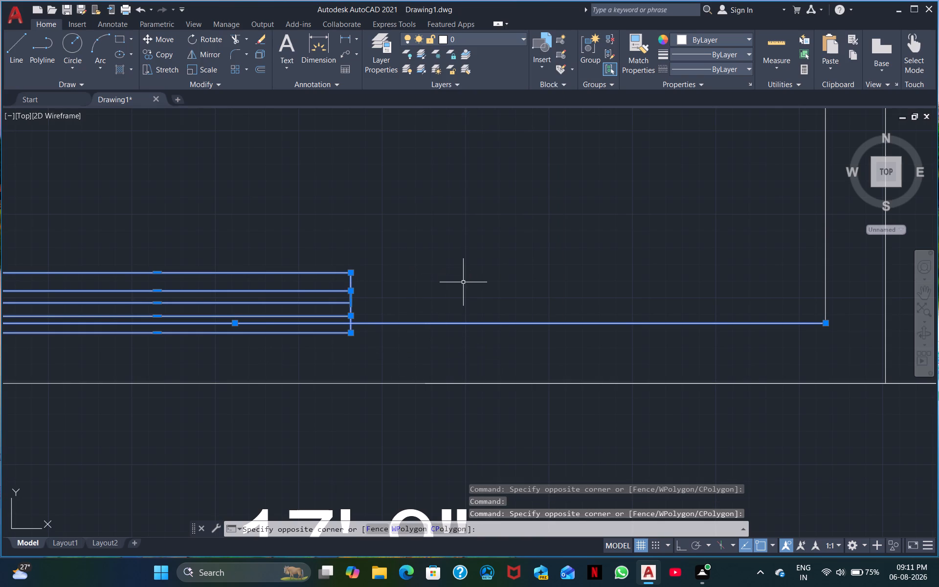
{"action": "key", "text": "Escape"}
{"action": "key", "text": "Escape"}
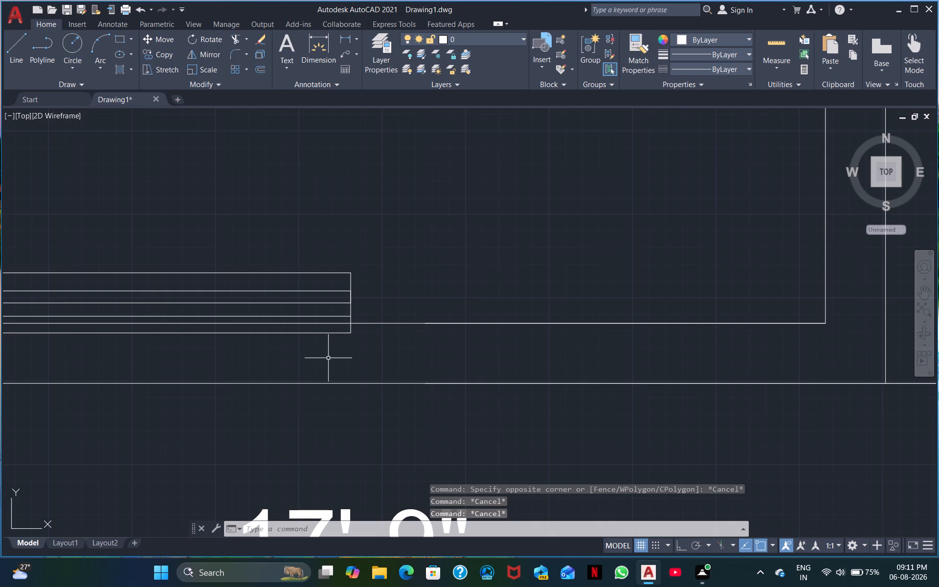
Move the lower-left room's horizontal window by its top-right corner straight down onto the bottom wall's inner line, fitting it within the wall.
{"action": "left_click", "coordinate": [323, 334]}
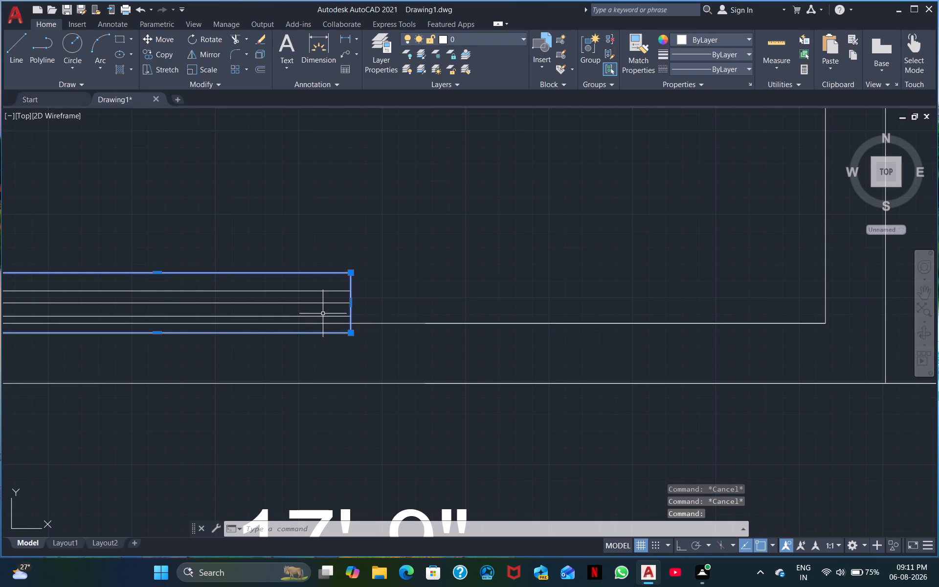
{"action": "left_click", "coordinate": [321, 316]}
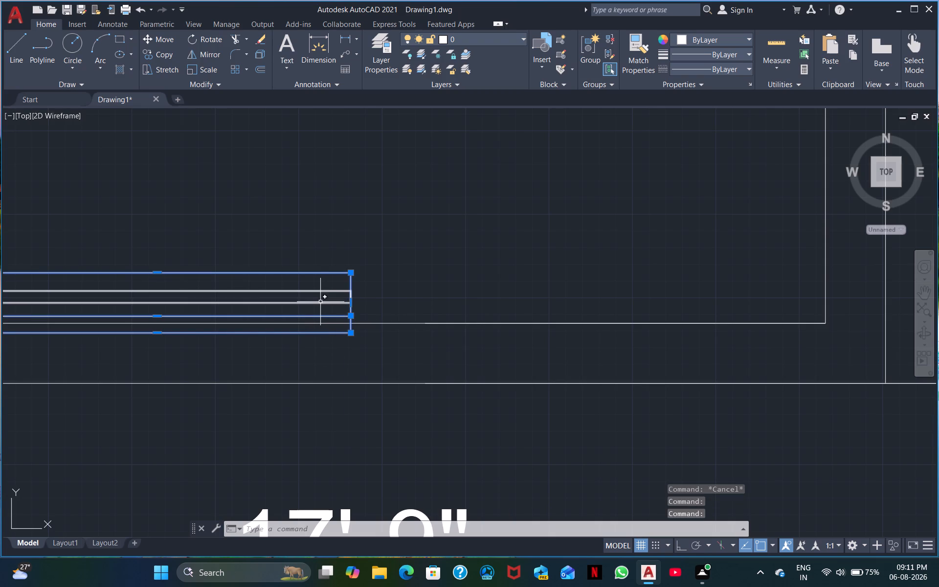
{"action": "left_click", "coordinate": [320, 302]}
{"action": "scroll", "coordinate": [468, 246], "scroll_direction": "down", "scroll_amount": 1}
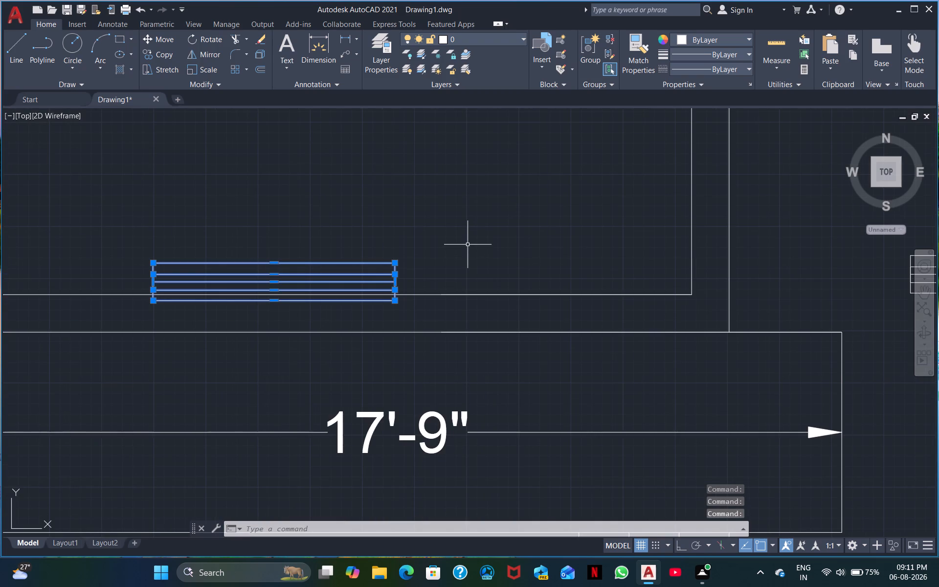
{"action": "right_click", "coordinate": [467, 246]}
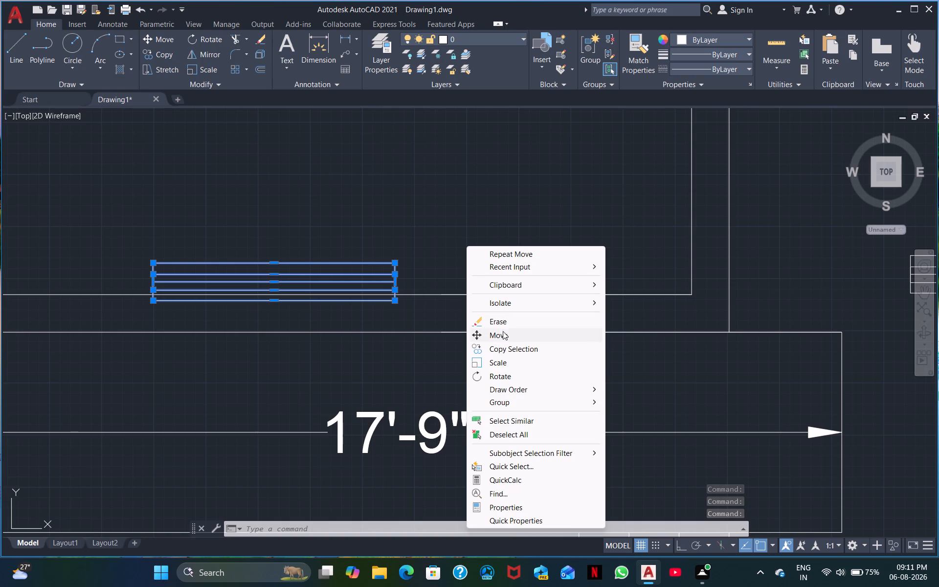
{"action": "left_click", "coordinate": [501, 334]}
{"action": "scroll", "coordinate": [400, 271], "scroll_direction": "down", "scroll_amount": 2}
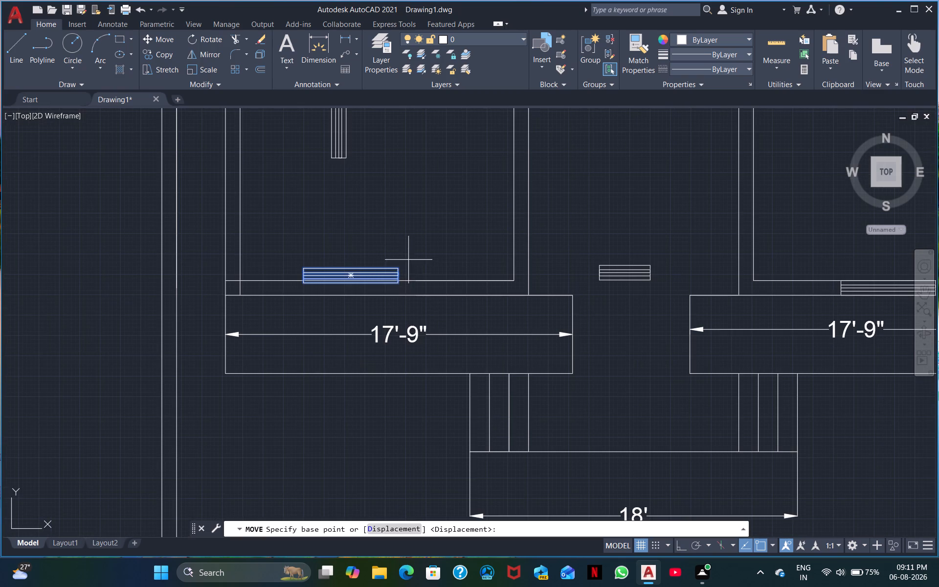
{"action": "left_click", "coordinate": [400, 269]}
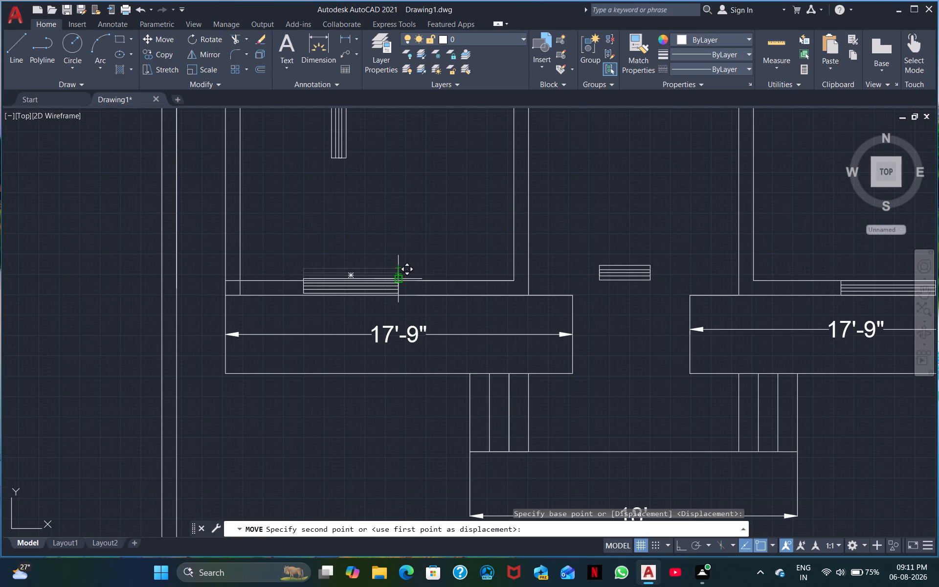
{"action": "scroll", "coordinate": [394, 283], "scroll_direction": "up", "scroll_amount": 2}
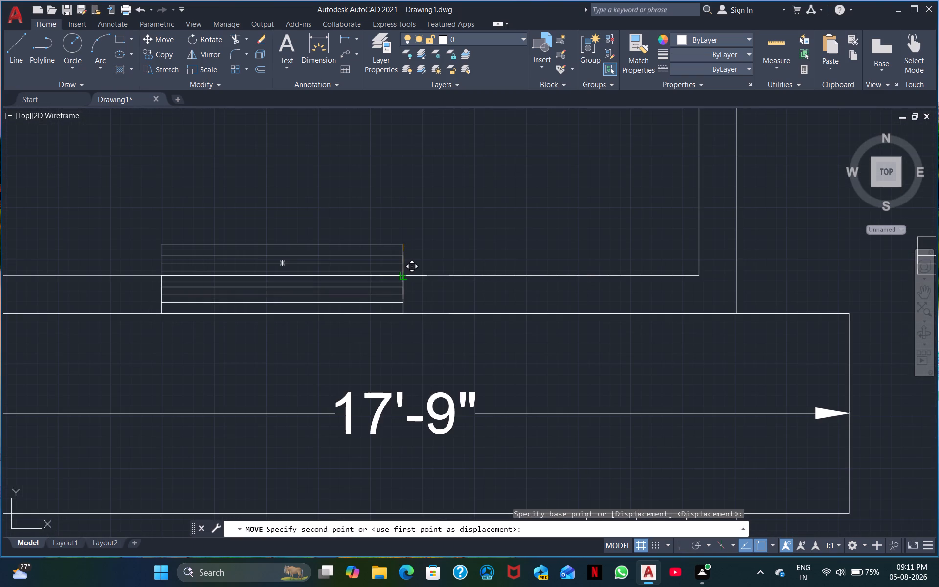
{"action": "left_click", "coordinate": [402, 274]}
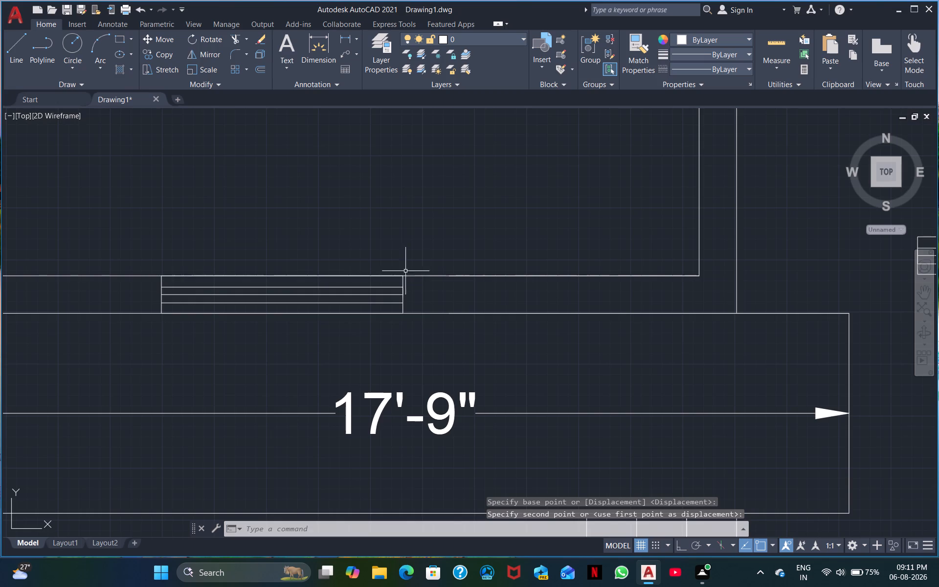
With Ortho on, move the lower-left room's window by its centre a short distance right along the bottom wall.
{"action": "scroll", "coordinate": [426, 236], "scroll_direction": "down", "scroll_amount": 1}
{"action": "middle_click_drag", "start_coordinate": [461, 218], "coordinate": [344, 254]}
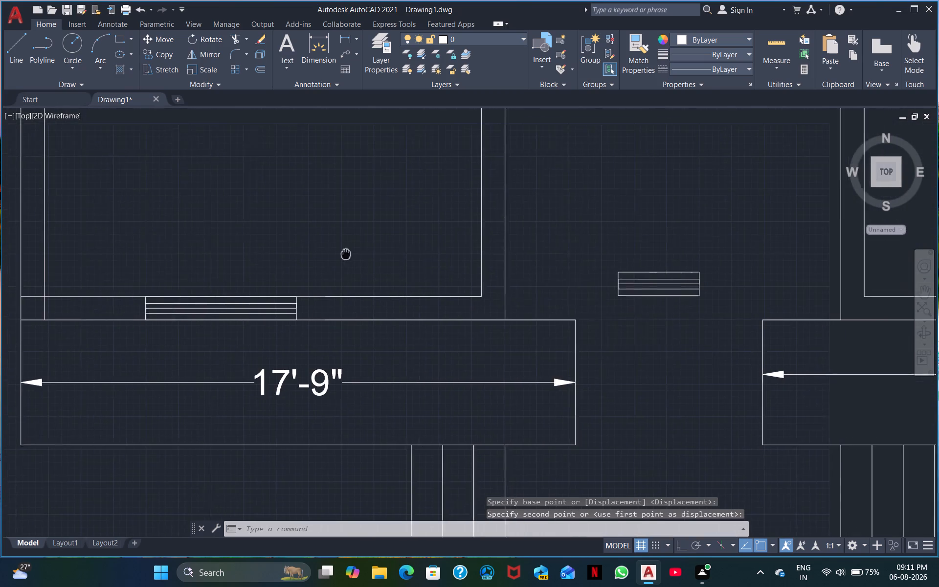
{"action": "middle_click_drag", "start_coordinate": [344, 254], "coordinate": [328, 257]}
{"action": "left_click", "coordinate": [291, 317]}
{"action": "left_click", "coordinate": [248, 307]}
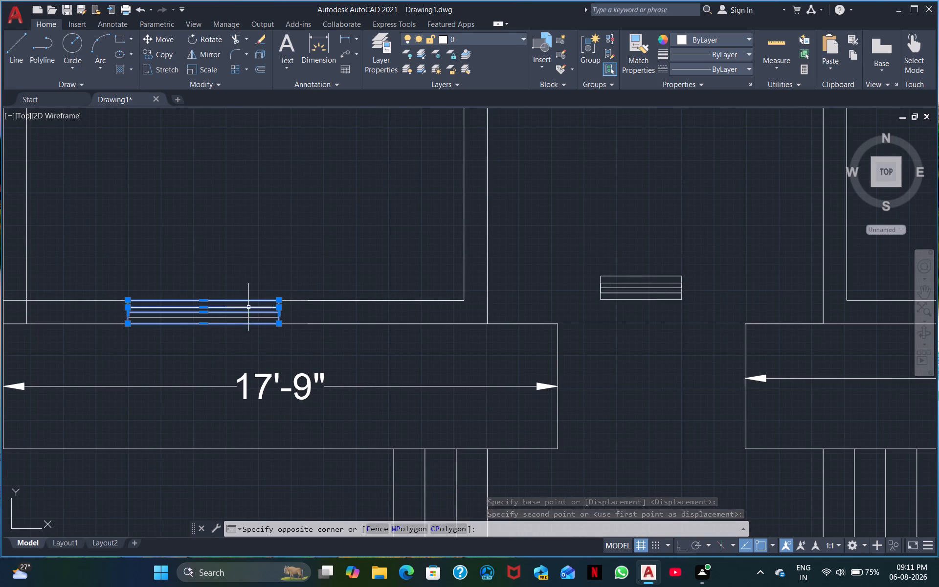
{"action": "left_click", "coordinate": [243, 317]}
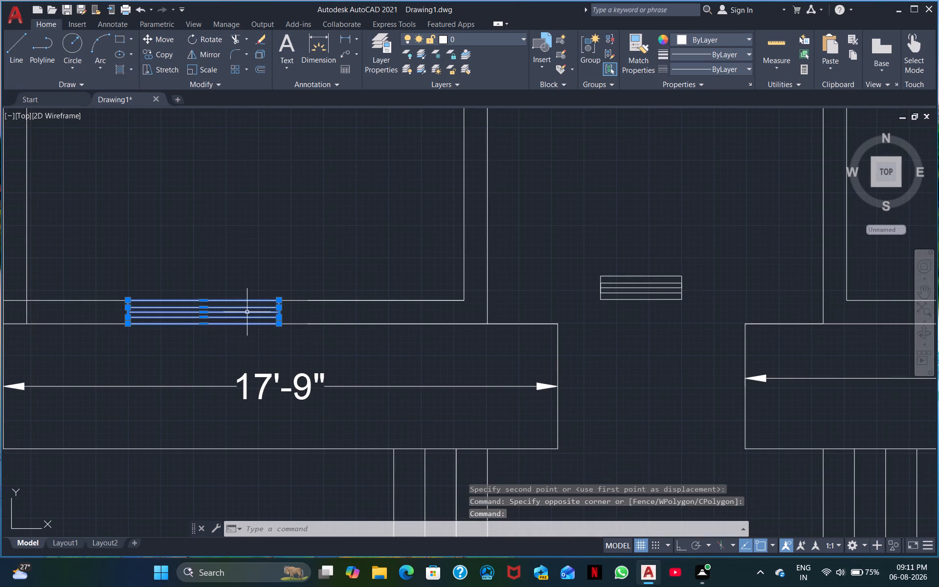
{"action": "right_click", "coordinate": [247, 311]}
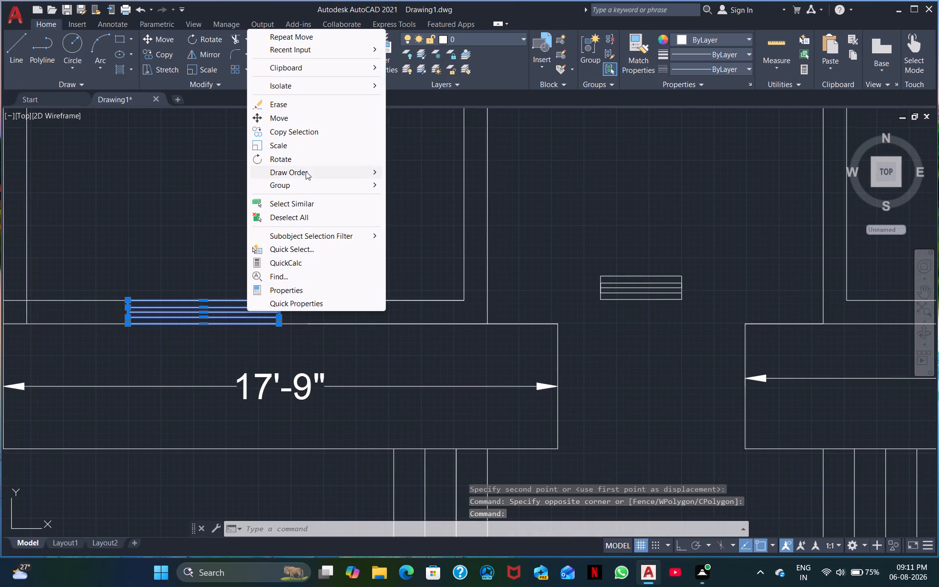
{"action": "left_click", "coordinate": [283, 114]}
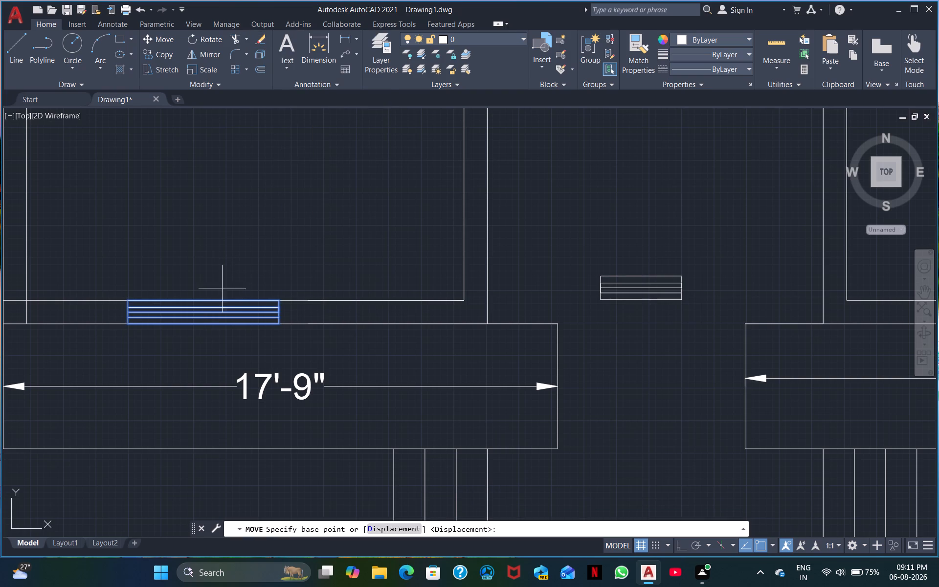
{"action": "left_click", "coordinate": [208, 313]}
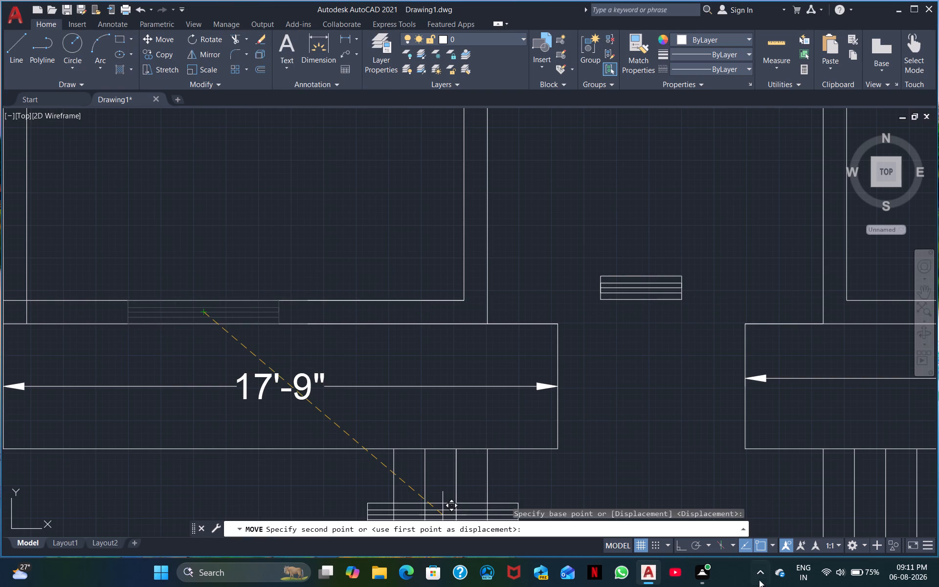
{"action": "left_click", "coordinate": [683, 547]}
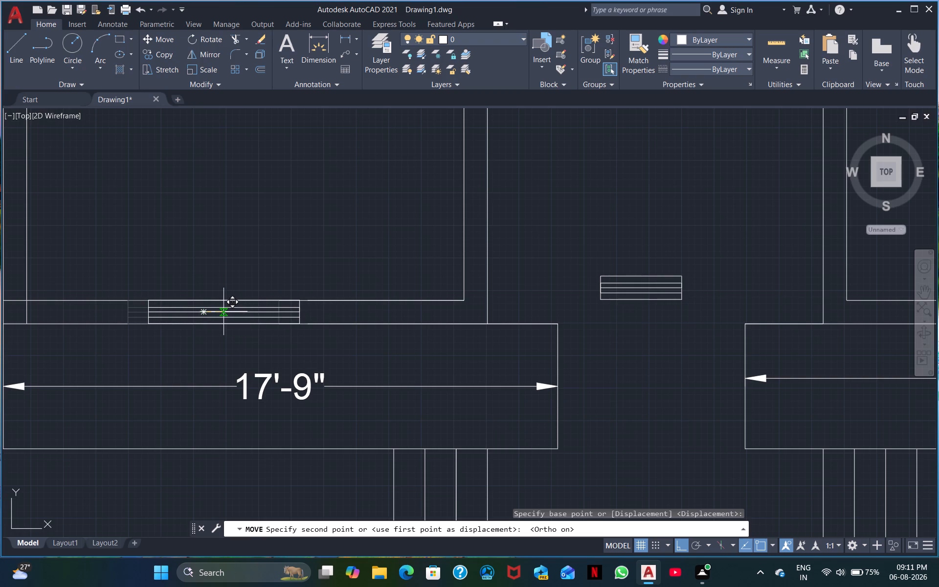
{"action": "left_click", "coordinate": [224, 312]}
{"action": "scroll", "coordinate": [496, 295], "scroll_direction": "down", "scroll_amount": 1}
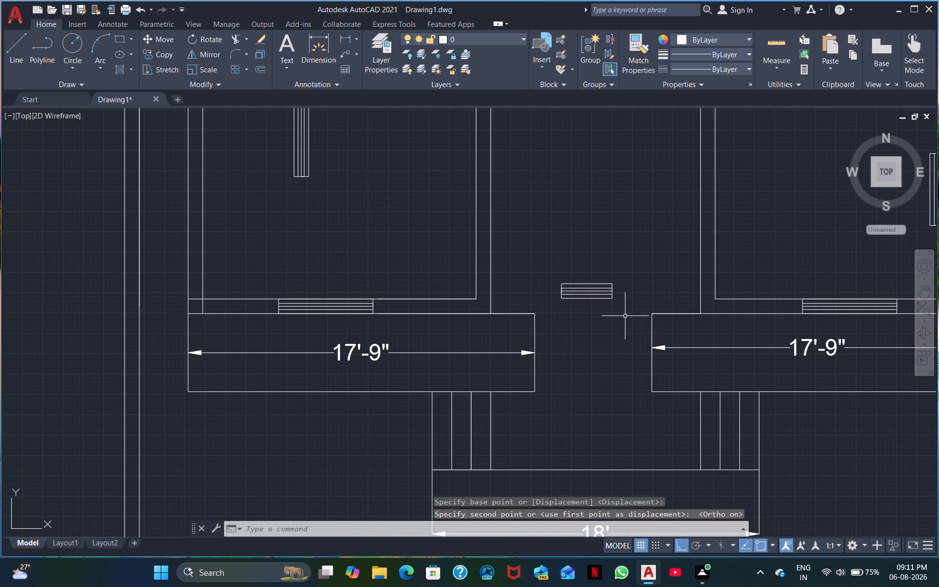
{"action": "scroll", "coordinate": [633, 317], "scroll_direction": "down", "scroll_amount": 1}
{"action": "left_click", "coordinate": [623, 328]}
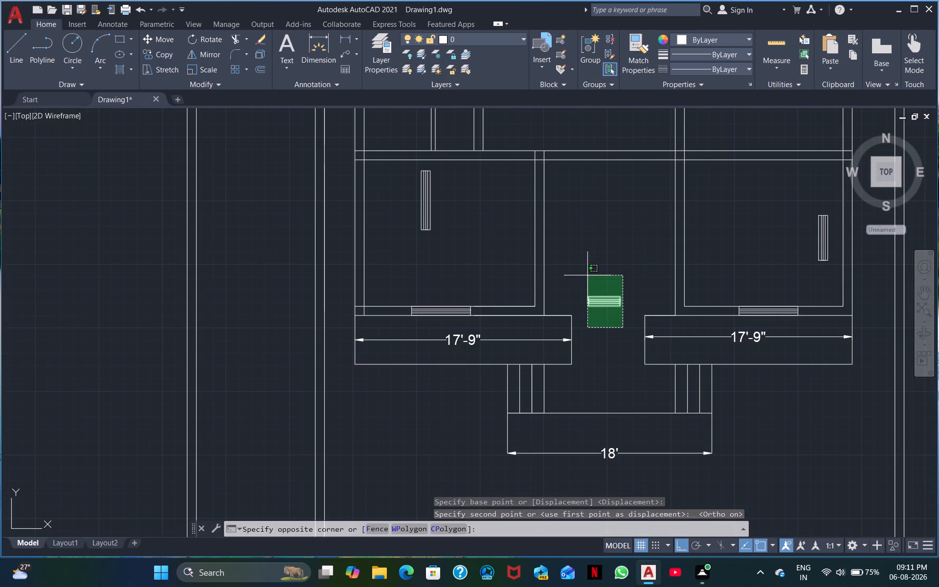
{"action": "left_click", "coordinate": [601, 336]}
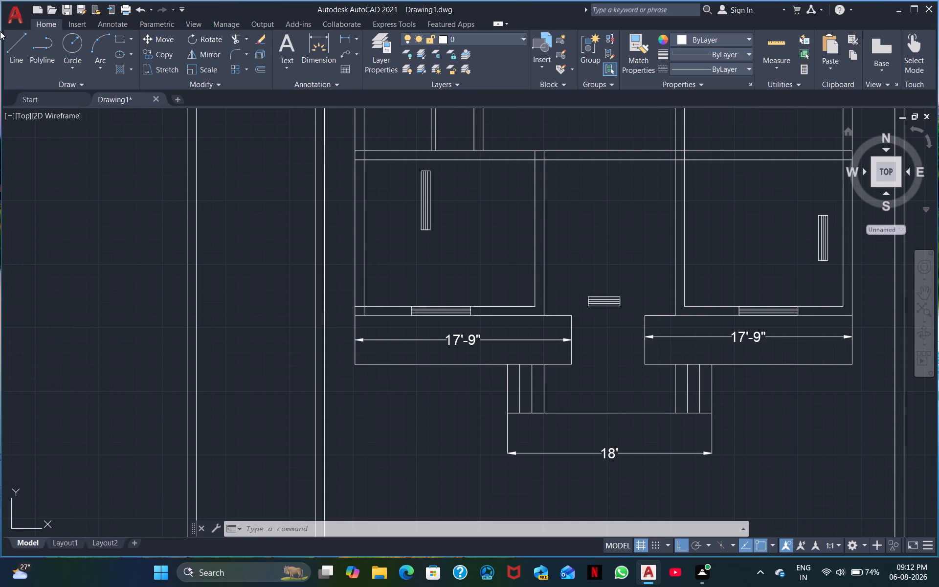
Draw a horizontal line along the cross wall's lower edge, spanning the central space between the two lower rooms' facing walls.
{"action": "left_click", "coordinate": [16, 45]}
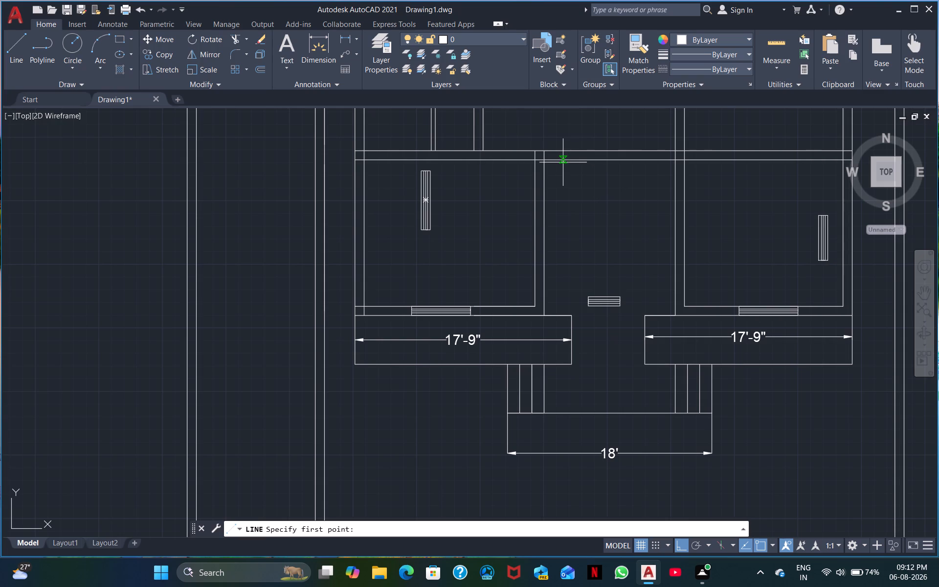
{"action": "left_click", "coordinate": [545, 159]}
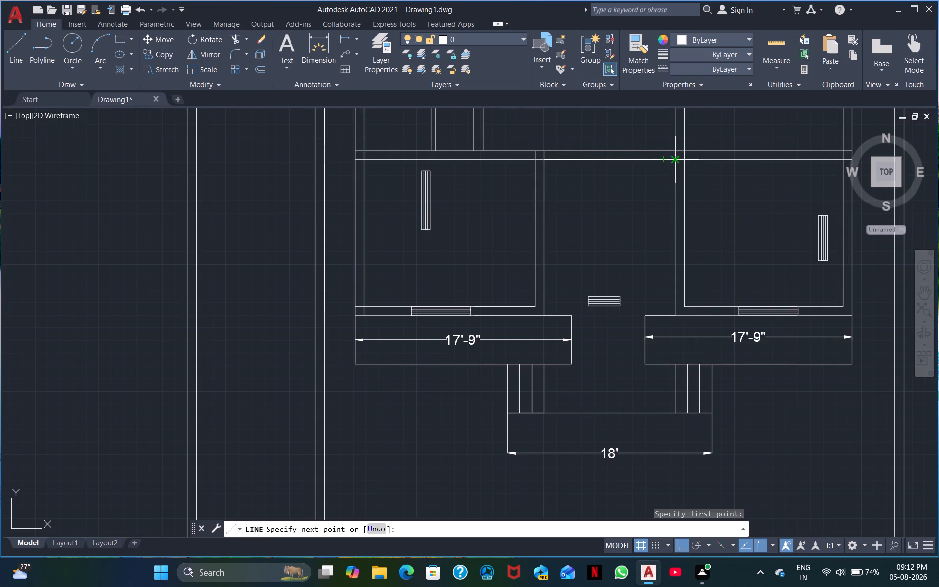
{"action": "left_click", "coordinate": [677, 159]}
{"action": "key", "text": "Escape"}
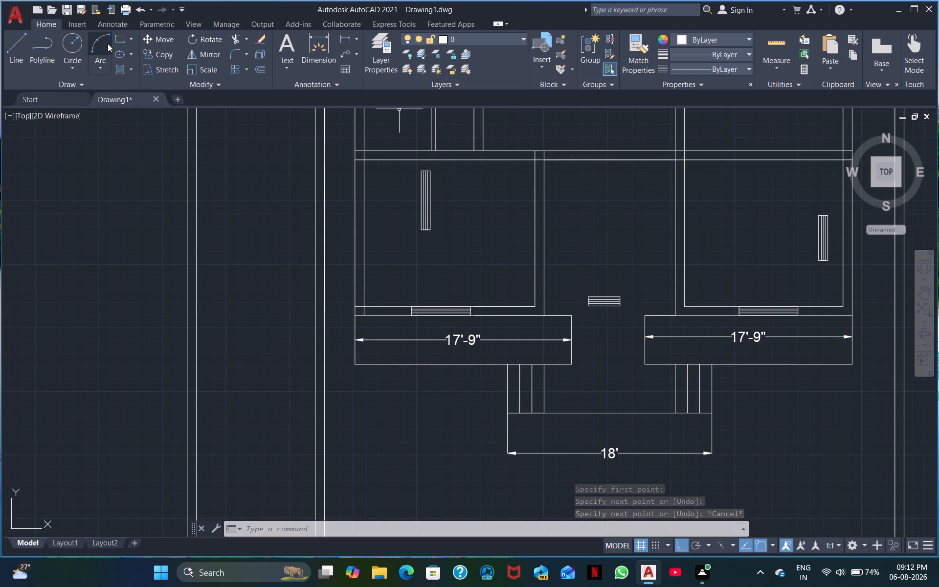
Draw a vertical rectangle 10" long by 4' wide in the central space between the two lower rooms, below the cross wall.
{"action": "left_click", "coordinate": [119, 37]}
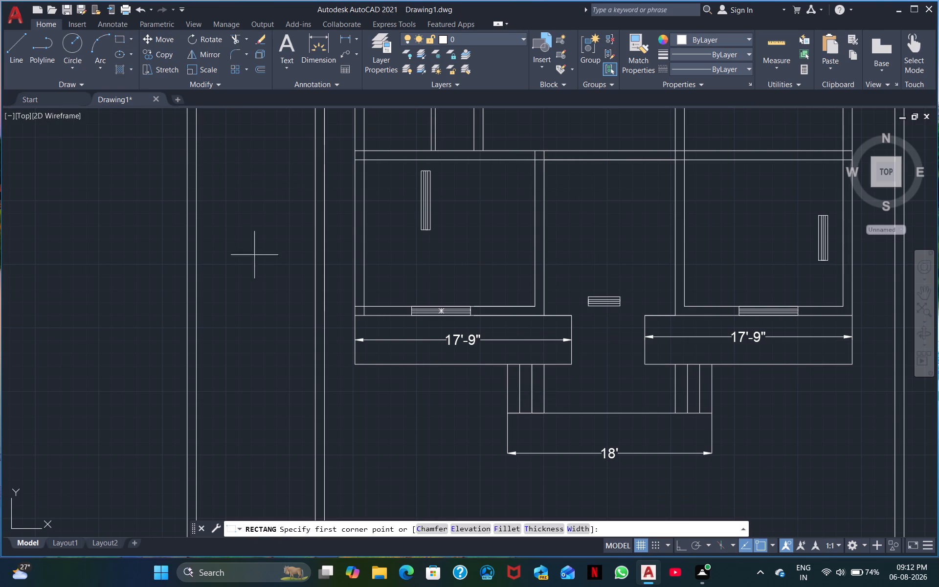
{"action": "double_click", "coordinate": [122, 40]}
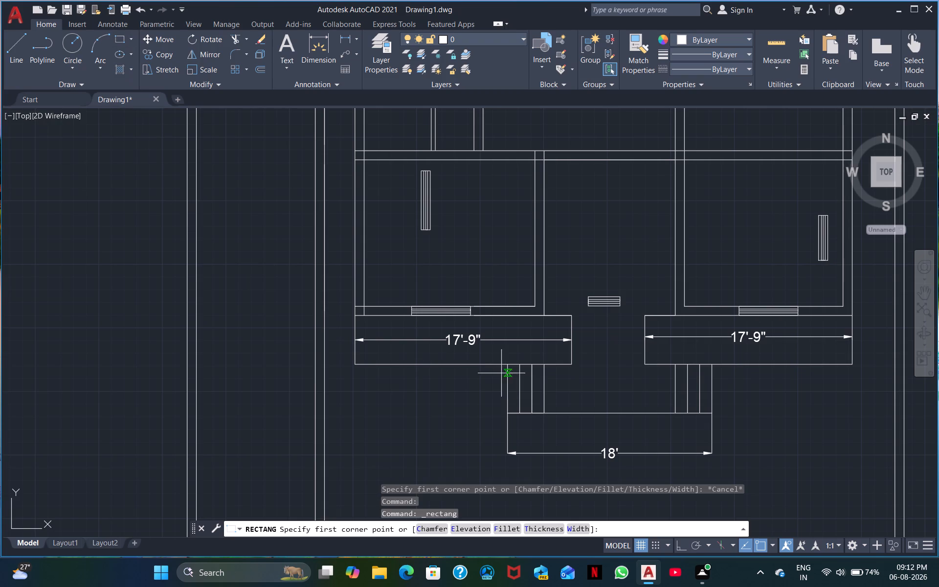
{"action": "left_click", "coordinate": [567, 225]}
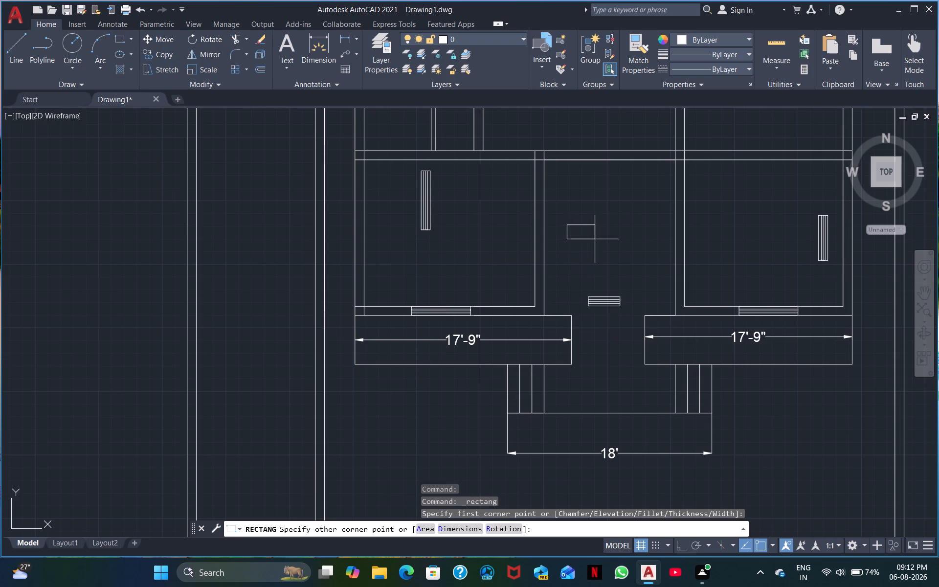
{"action": "left_click", "coordinate": [457, 529]}
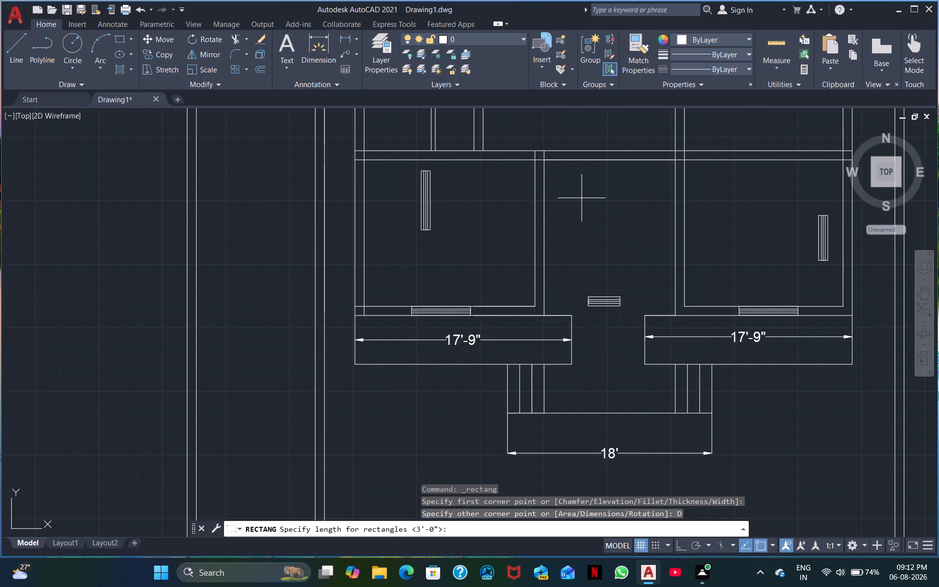
{"action": "type", "text": "10"}
{"action": "key", "text": "shift+quotedbl"}
{"action": "key", "text": "Return"}
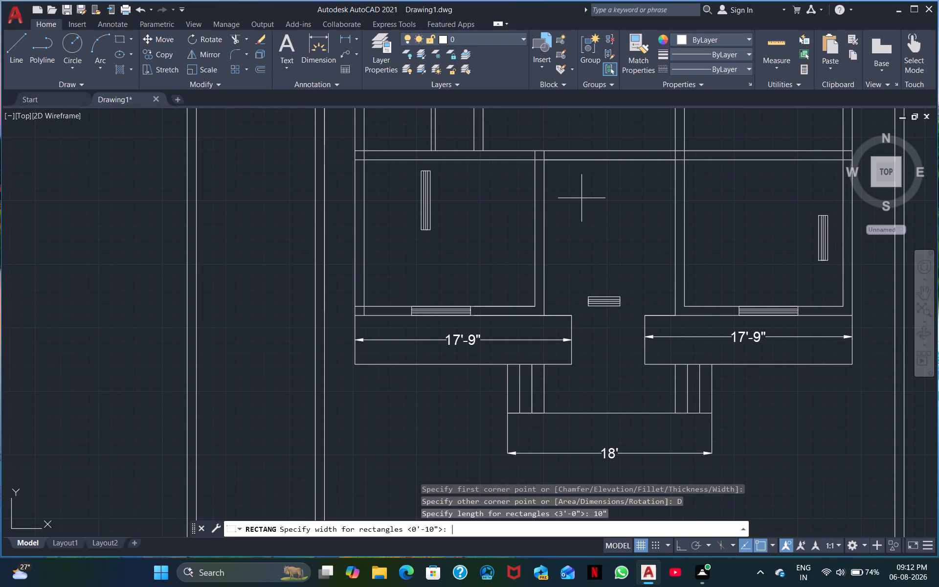
{"action": "key", "text": "4"}
{"action": "key", "text": "apostrophe"}
{"action": "key", "text": "Return"}
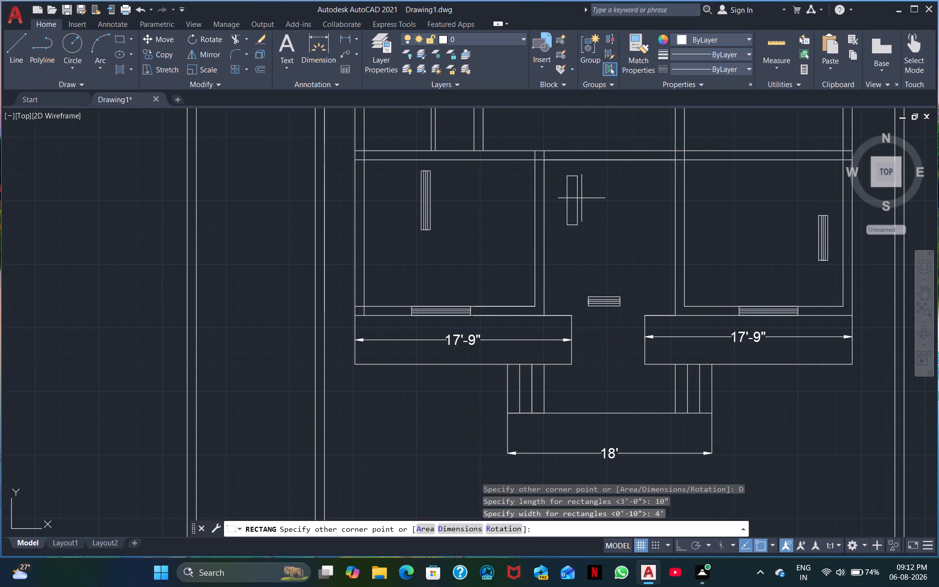
{"action": "left_click", "coordinate": [629, 224]}
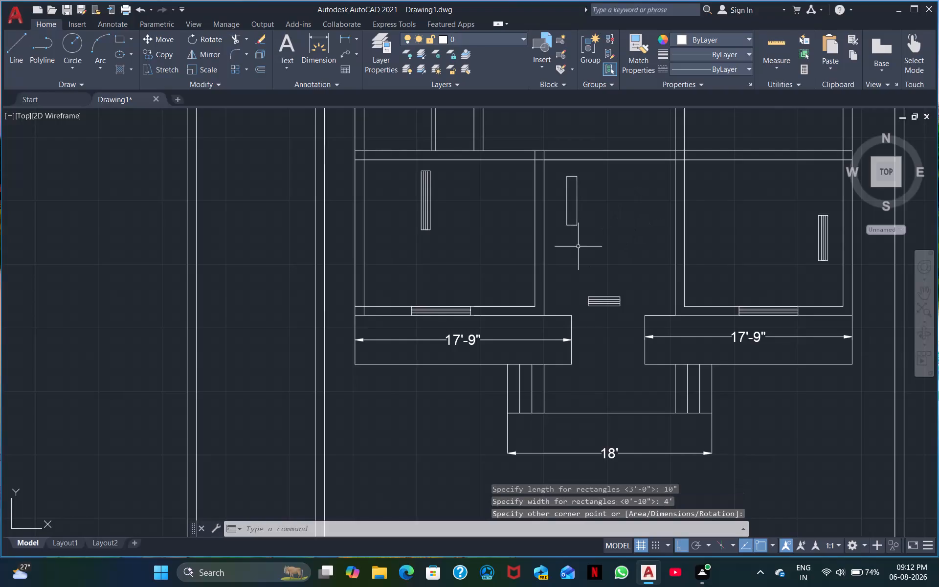
Rotate the new rectangle 90° clockwise about its lower-right corner so it lies horizontally.
{"action": "left_click", "coordinate": [590, 240]}
{"action": "left_click", "coordinate": [554, 198]}
{"action": "right_click", "coordinate": [554, 200]}
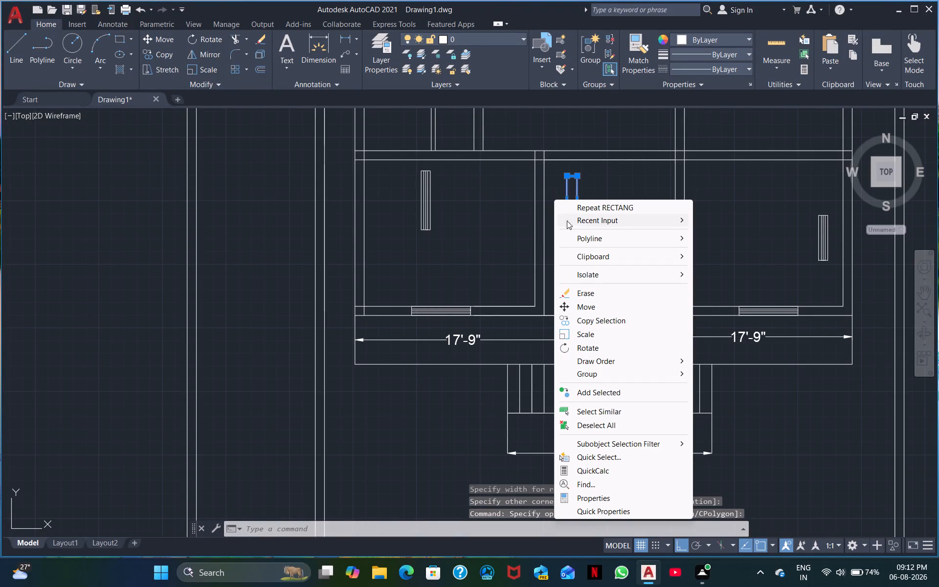
{"action": "left_click", "coordinate": [593, 348]}
{"action": "left_click", "coordinate": [578, 226]}
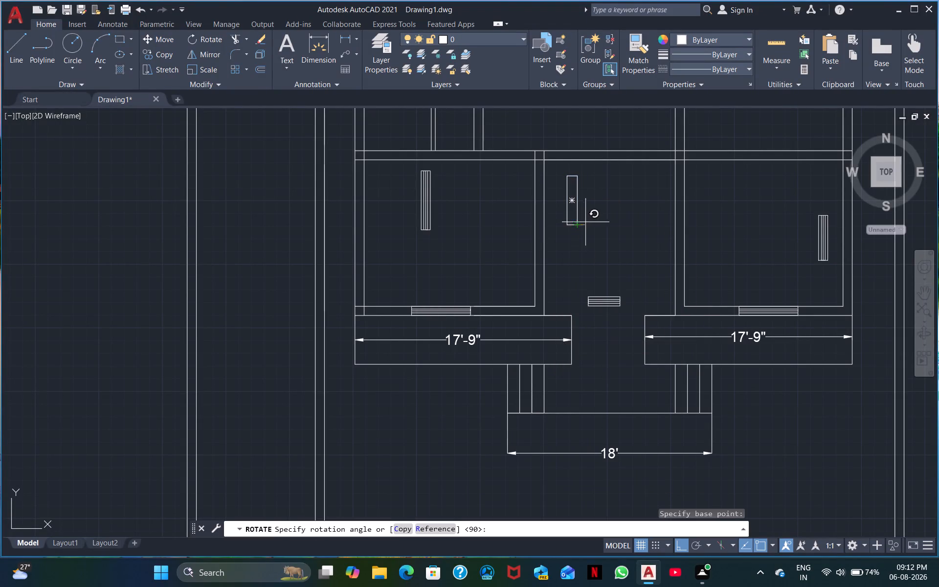
{"action": "left_click", "coordinate": [582, 259]}
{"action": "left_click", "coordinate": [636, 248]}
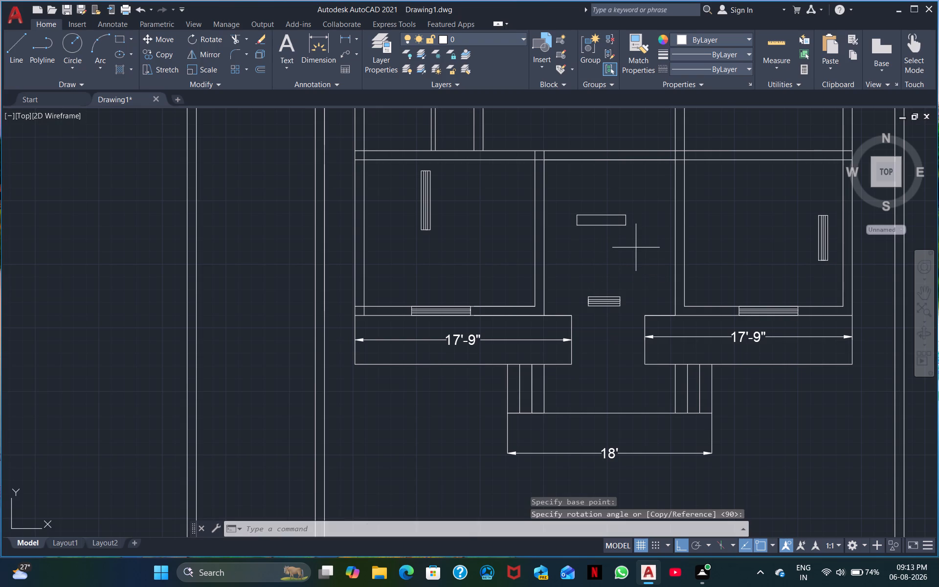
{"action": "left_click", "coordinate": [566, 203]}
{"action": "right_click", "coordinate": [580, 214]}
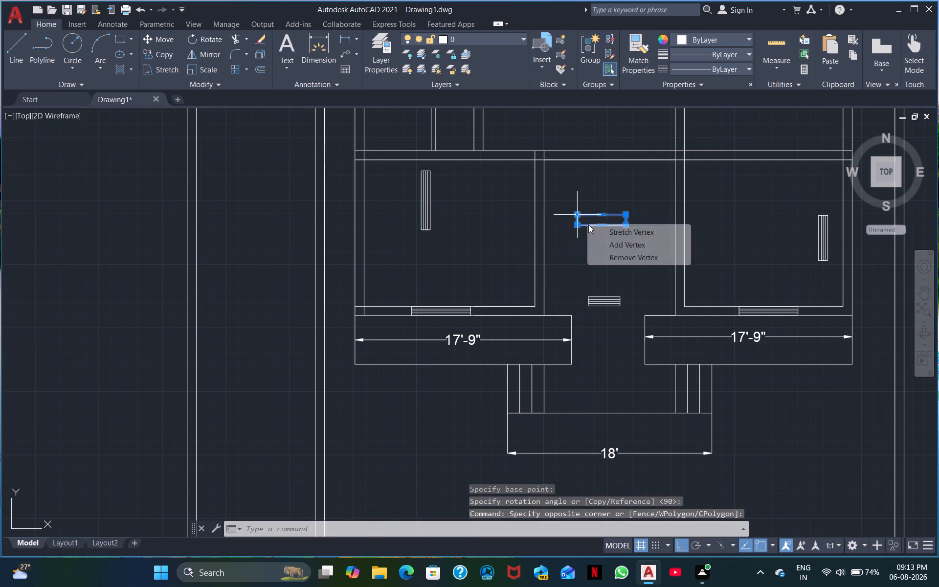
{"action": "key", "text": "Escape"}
Move the horizontal door rectangle by its top edge's midpoint up against the cross wall's lower line in the central space.
{"action": "left_click", "coordinate": [631, 240]}
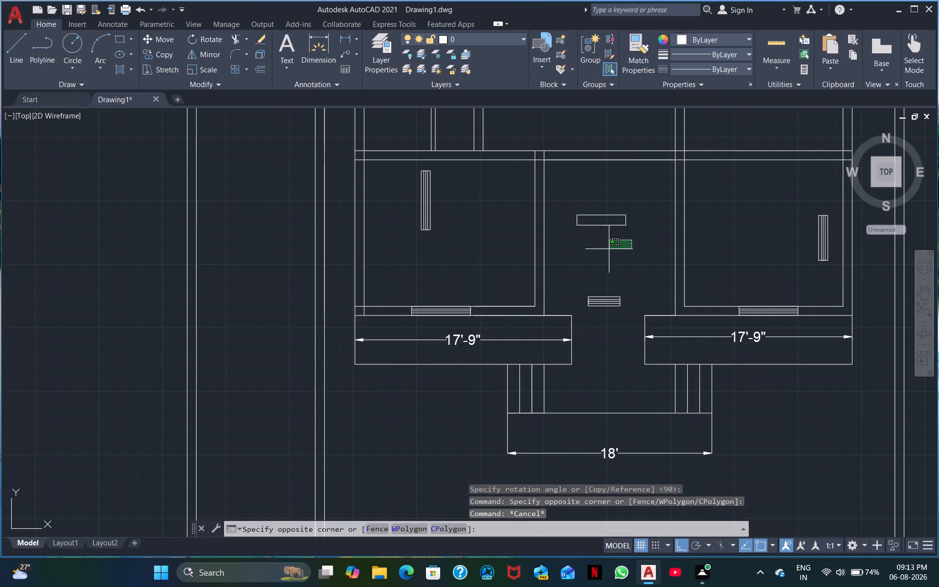
{"action": "left_click", "coordinate": [580, 204]}
{"action": "right_click", "coordinate": [580, 204]}
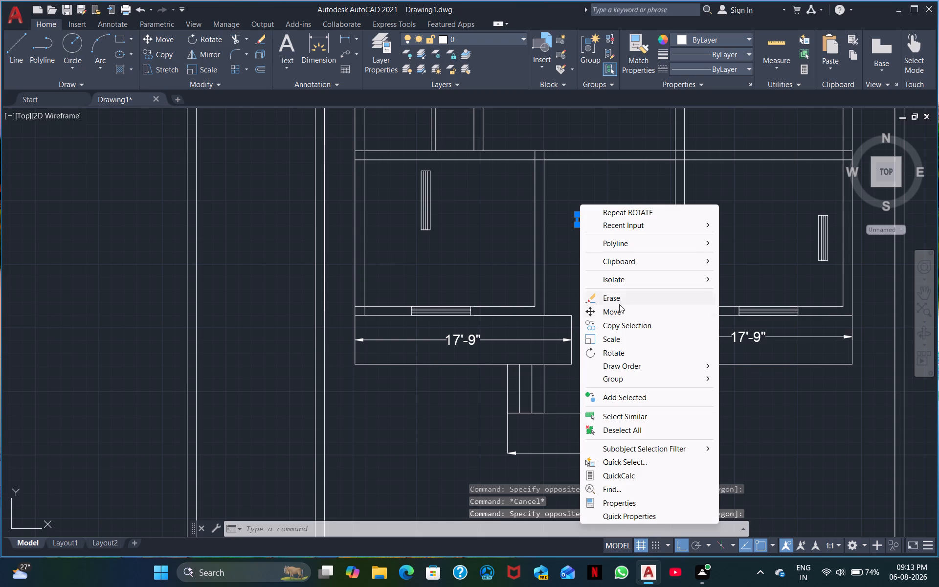
{"action": "left_click", "coordinate": [619, 309]}
{"action": "left_click", "coordinate": [605, 214]}
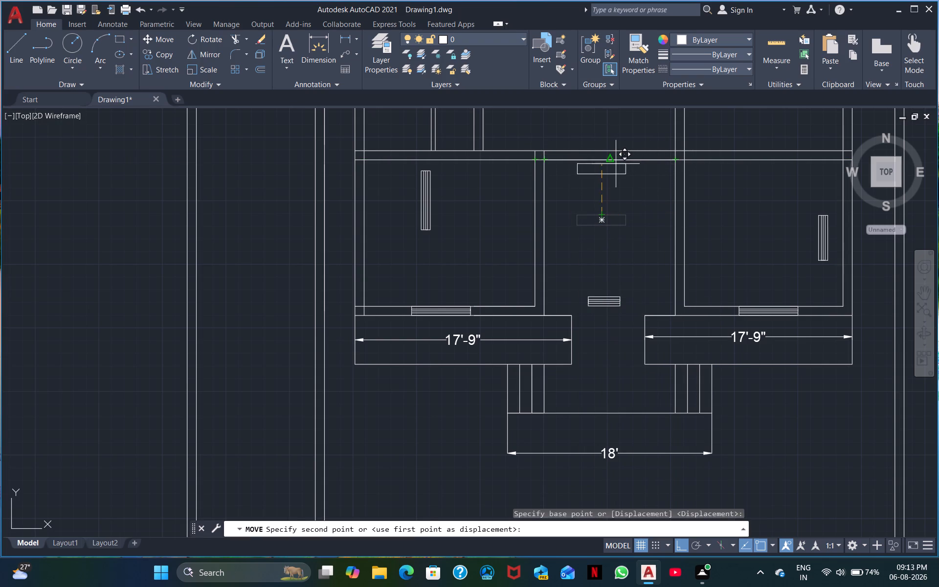
{"action": "scroll", "coordinate": [616, 164], "scroll_direction": "up", "scroll_amount": 2}
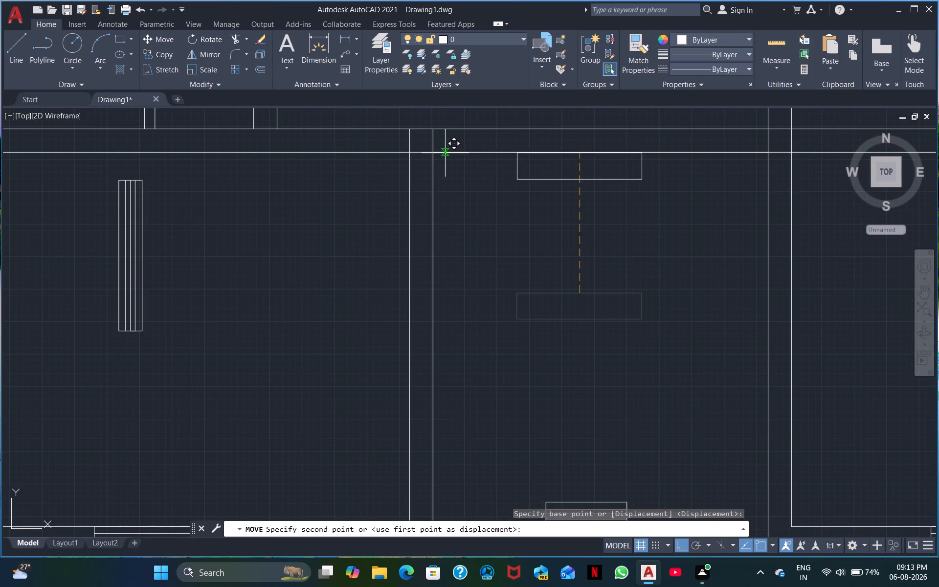
{"action": "left_click", "coordinate": [603, 155]}
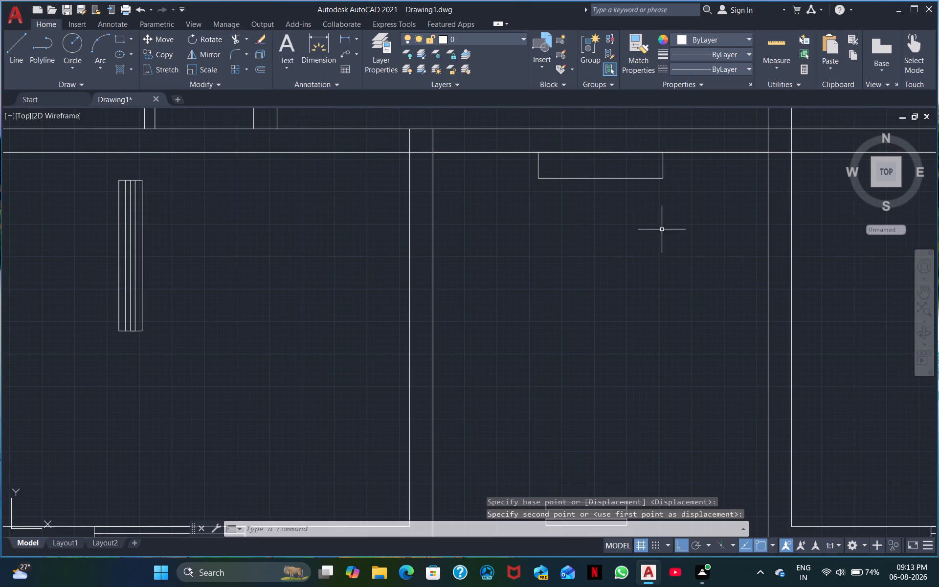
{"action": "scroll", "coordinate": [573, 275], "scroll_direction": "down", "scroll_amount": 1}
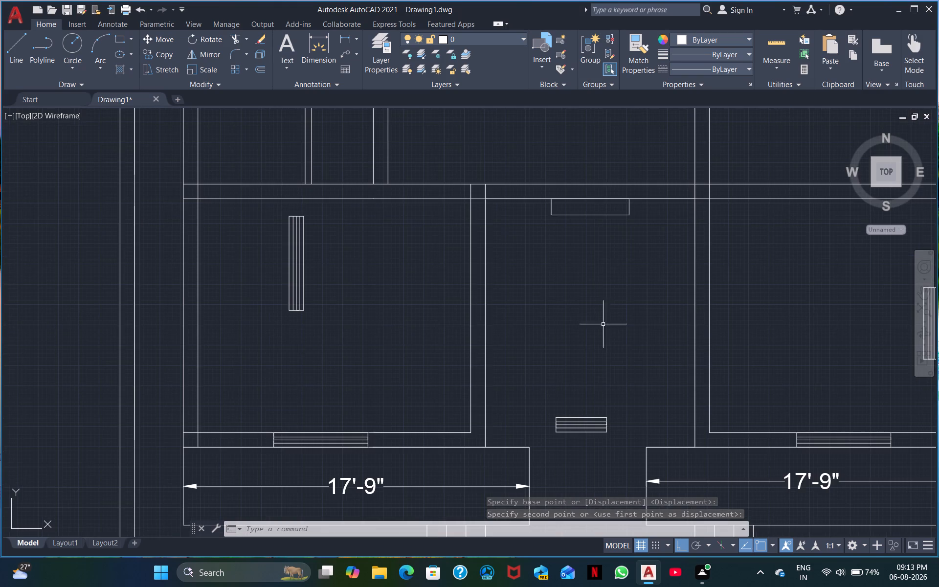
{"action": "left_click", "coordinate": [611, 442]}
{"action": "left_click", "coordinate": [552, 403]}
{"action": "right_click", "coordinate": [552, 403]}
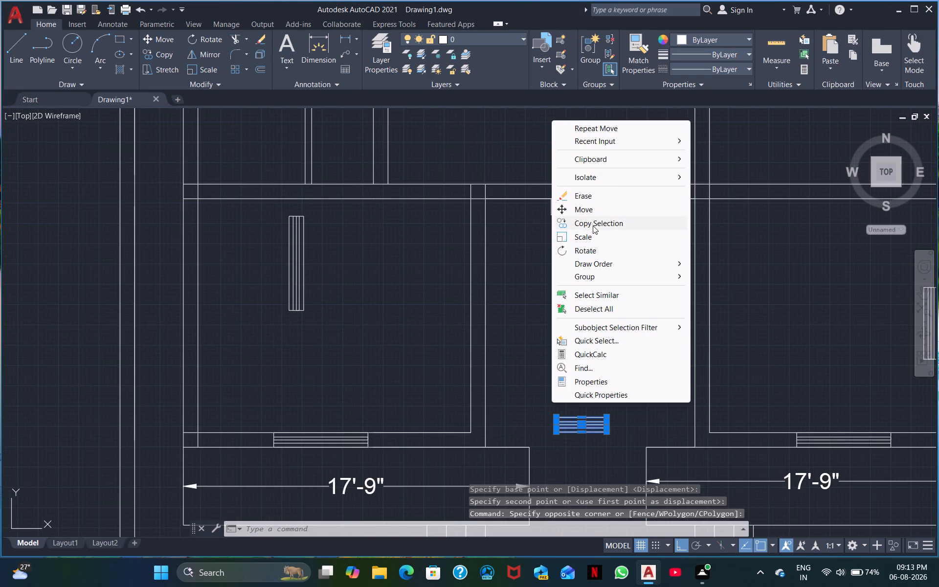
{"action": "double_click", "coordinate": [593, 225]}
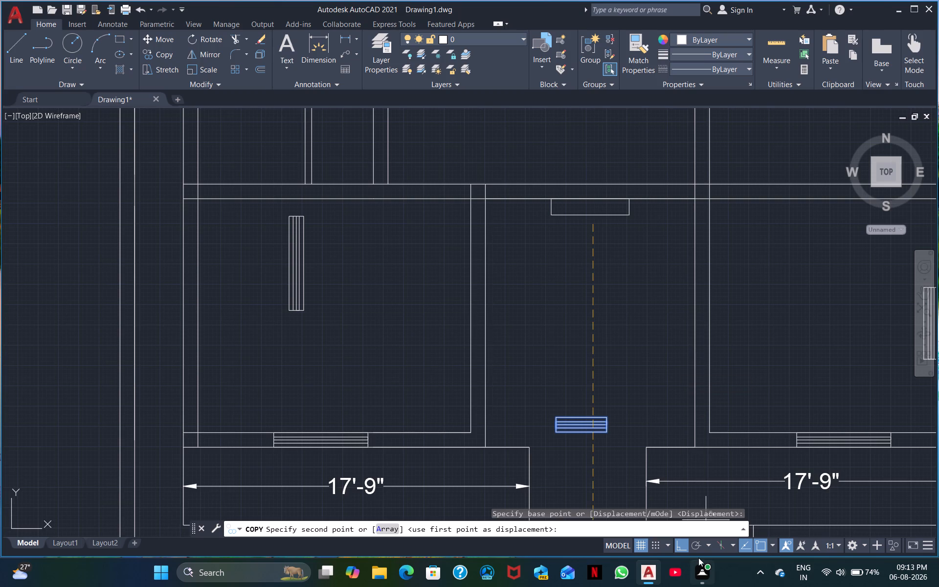
With Ortho off, move the small lined window symbol by its upper-right corner into the cross wall, ending in line with the door rectangle's left end.
{"action": "left_click", "coordinate": [682, 549]}
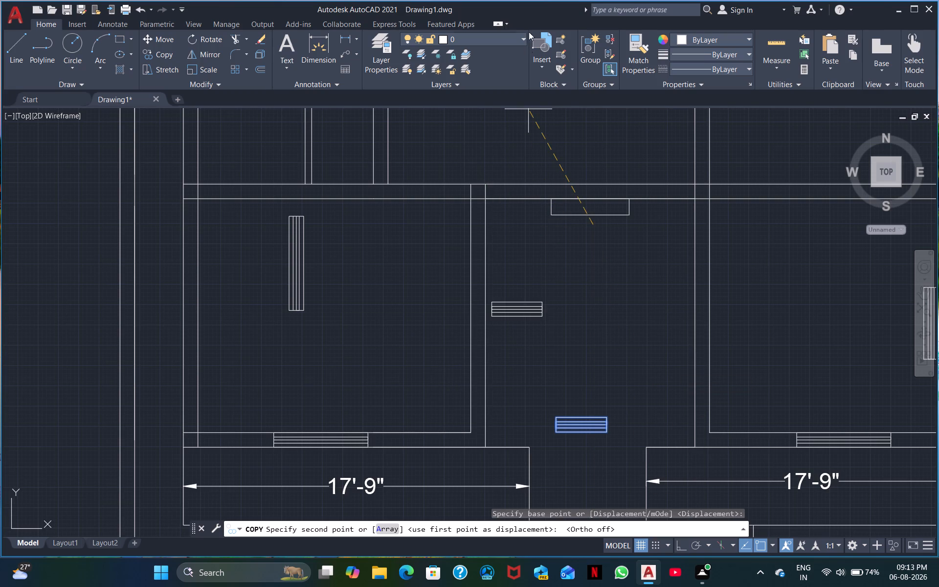
{"action": "key", "text": "Escape"}
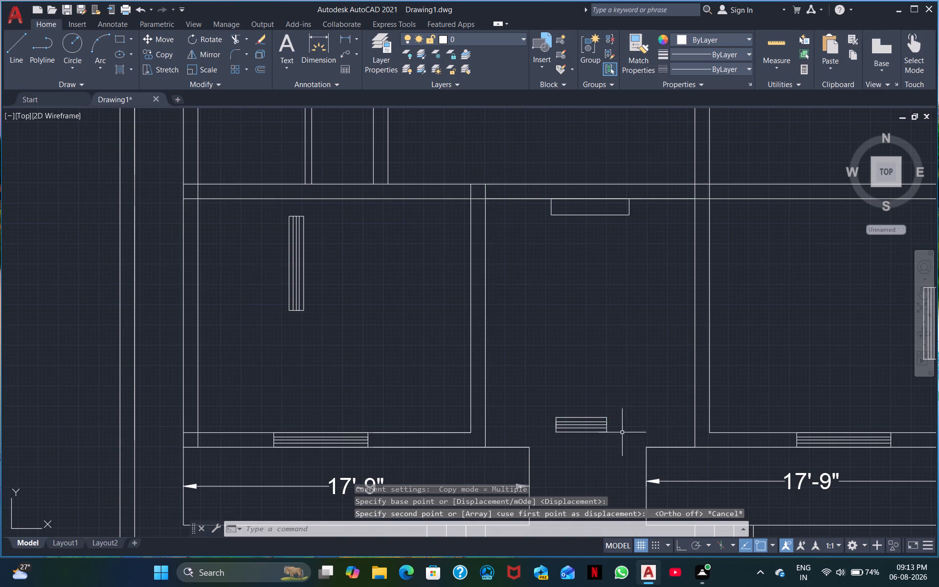
{"action": "left_click", "coordinate": [616, 444]}
{"action": "left_click", "coordinate": [542, 398]}
{"action": "right_click", "coordinate": [541, 398]}
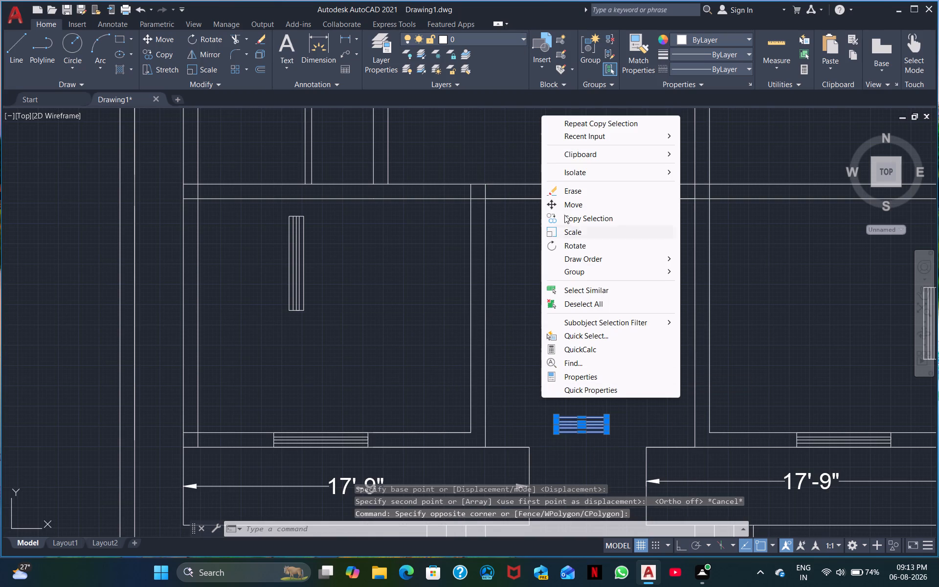
{"action": "left_click", "coordinate": [562, 202]}
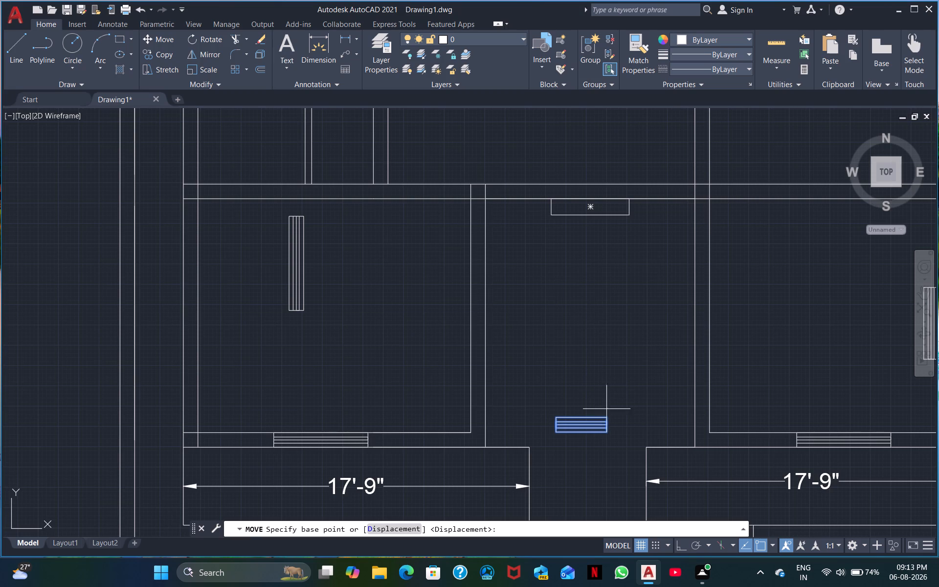
{"action": "left_click", "coordinate": [608, 417]}
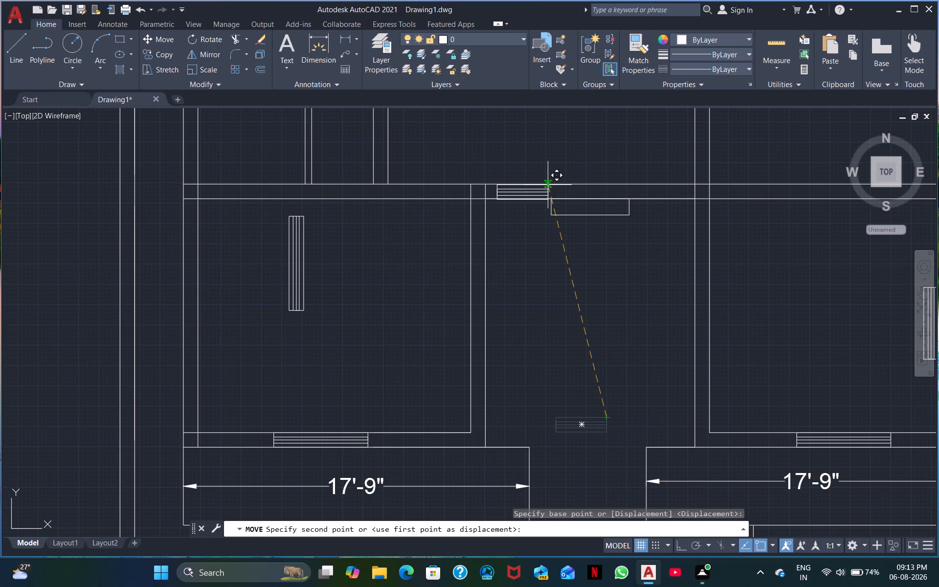
{"action": "scroll", "coordinate": [549, 184], "scroll_direction": "up", "scroll_amount": 1}
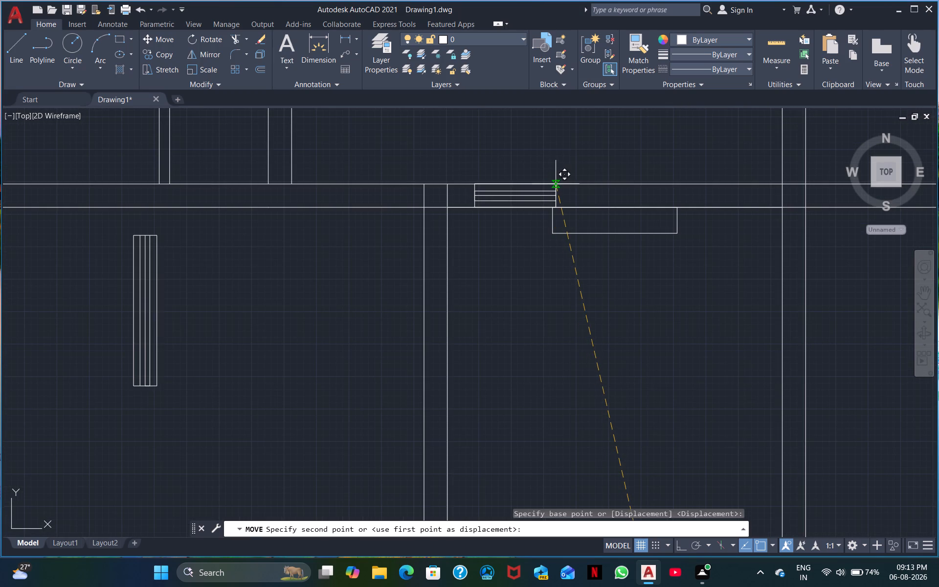
{"action": "left_click", "coordinate": [551, 184]}
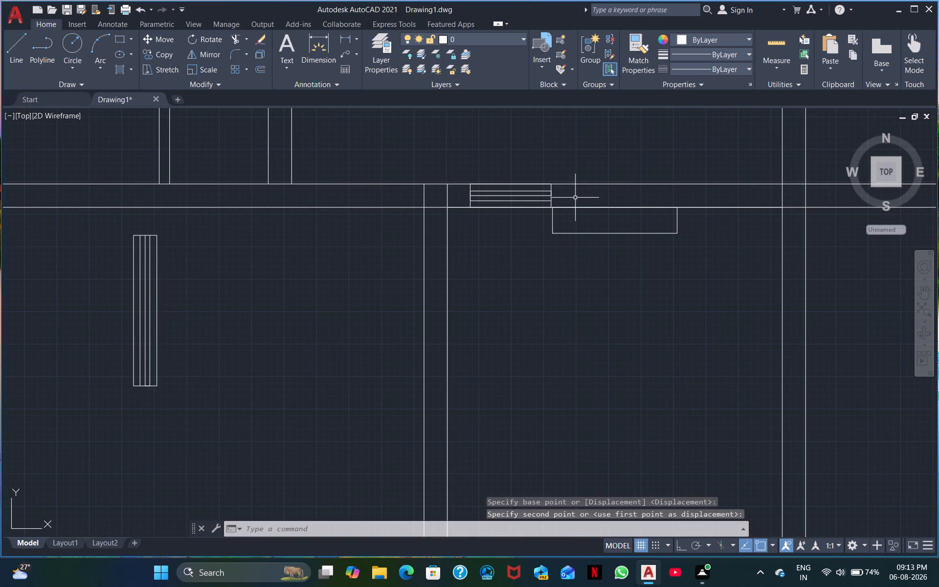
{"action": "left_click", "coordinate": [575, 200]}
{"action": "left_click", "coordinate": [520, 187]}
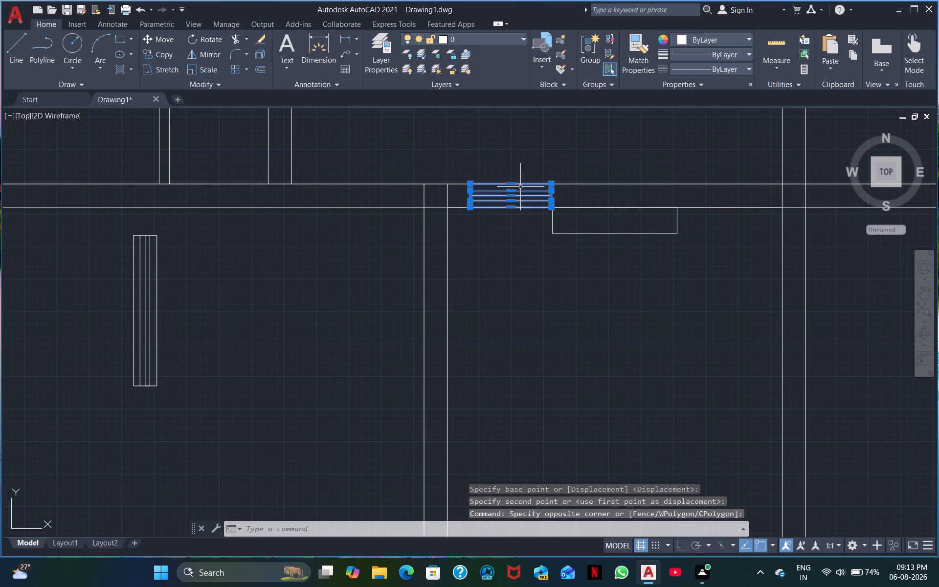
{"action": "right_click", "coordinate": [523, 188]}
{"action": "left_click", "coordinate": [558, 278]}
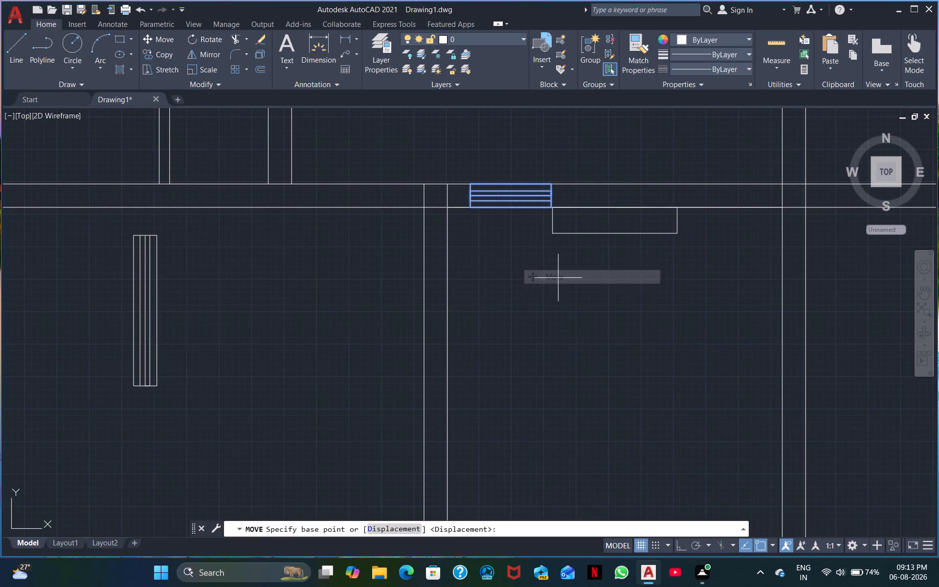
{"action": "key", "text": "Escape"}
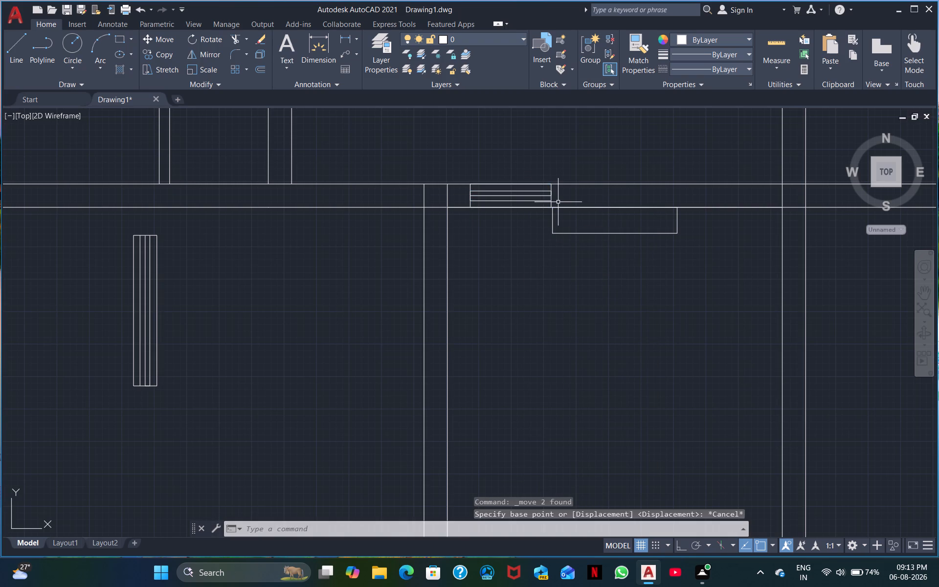
Copy the cross-wall window by its upper-left corner along the wall, so the copy starts in line with the door rectangle's right end.
{"action": "left_click", "coordinate": [559, 203]}
{"action": "left_click", "coordinate": [529, 191]}
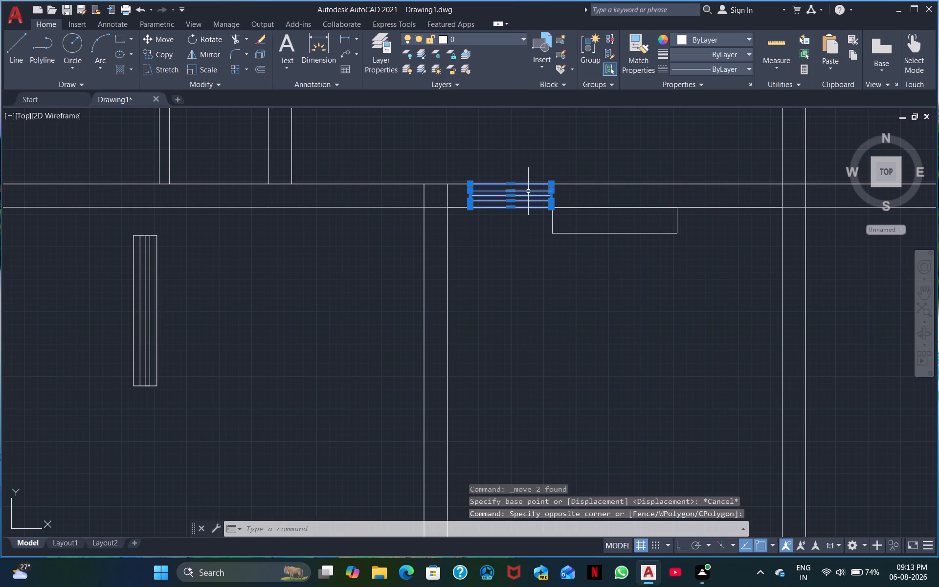
{"action": "right_click", "coordinate": [528, 191]}
{"action": "left_click", "coordinate": [564, 293]}
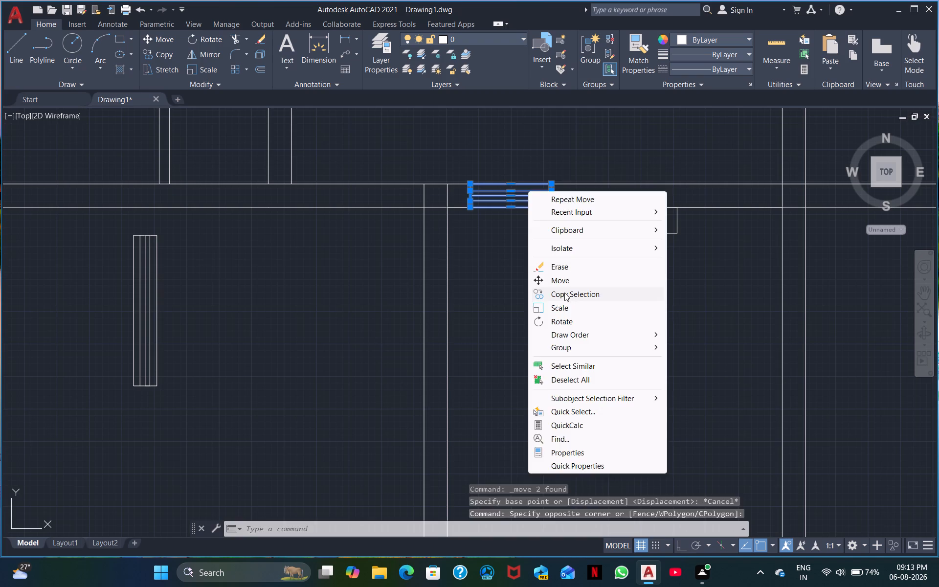
{"action": "left_click", "coordinate": [473, 185]}
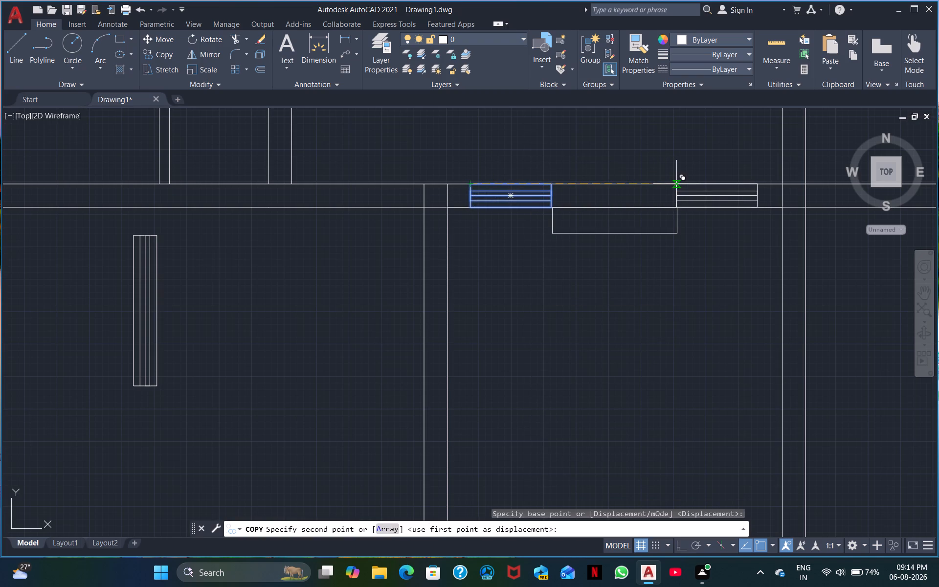
{"action": "left_click", "coordinate": [676, 184]}
{"action": "key", "text": "Escape"}
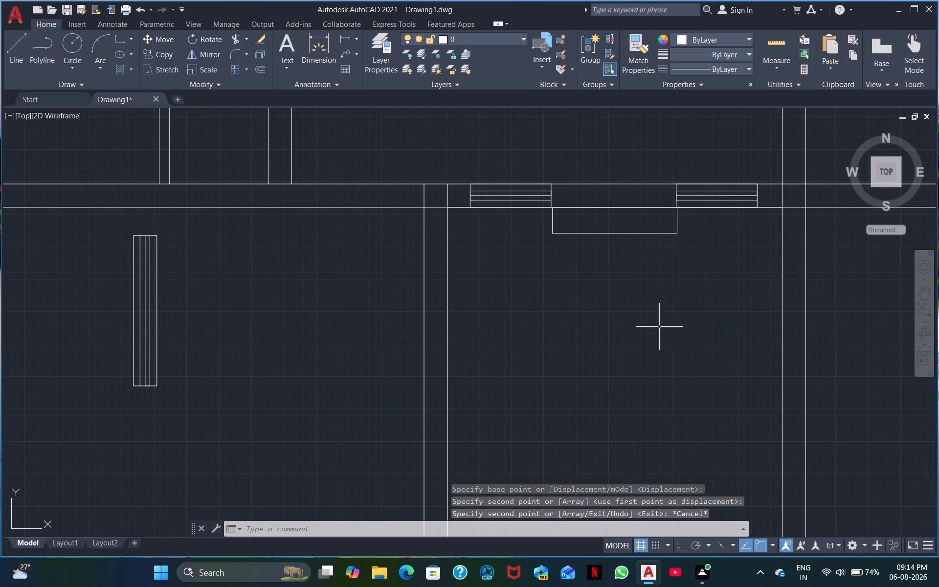
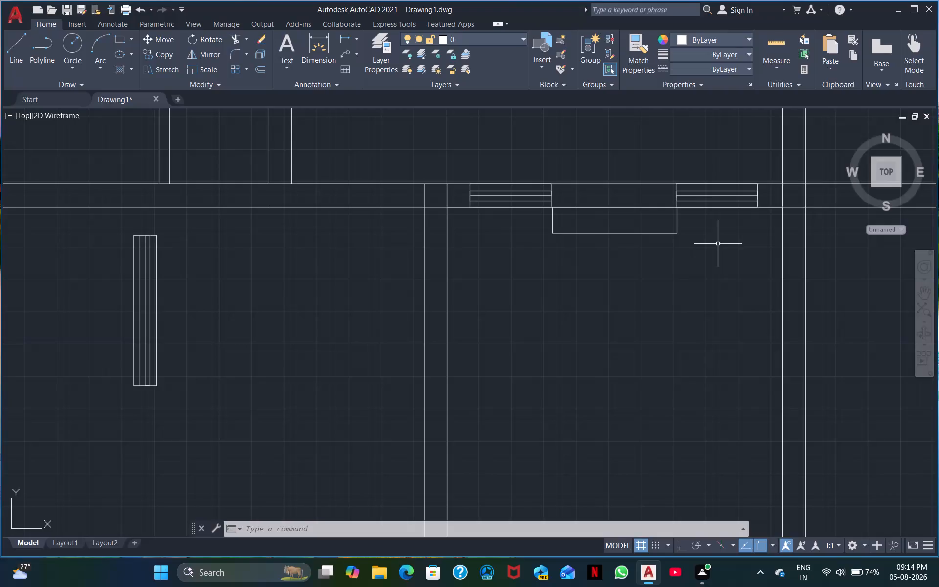
Erase the rectangle below the wall between the two hatched window symbols.
{"action": "left_click", "coordinate": [633, 232]}
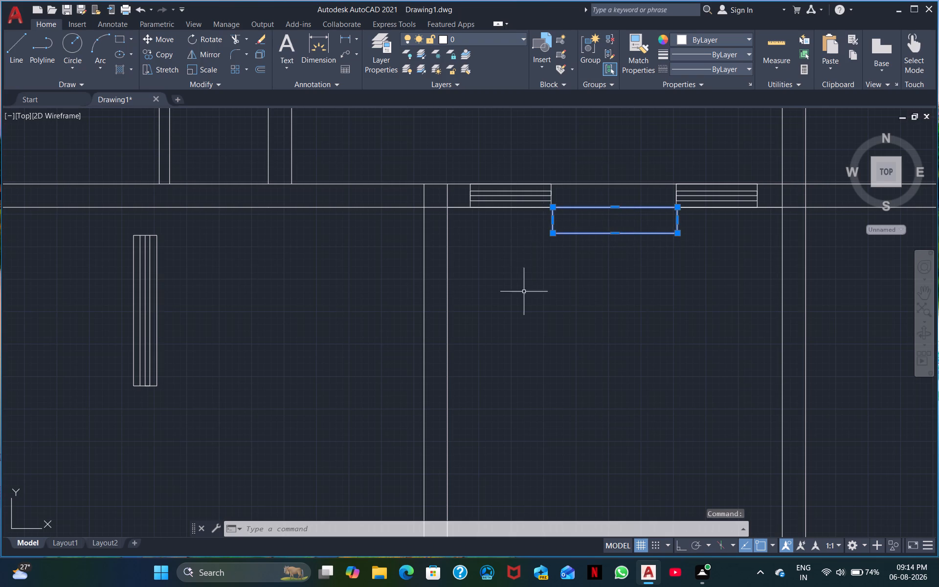
{"action": "right_click", "coordinate": [515, 324]}
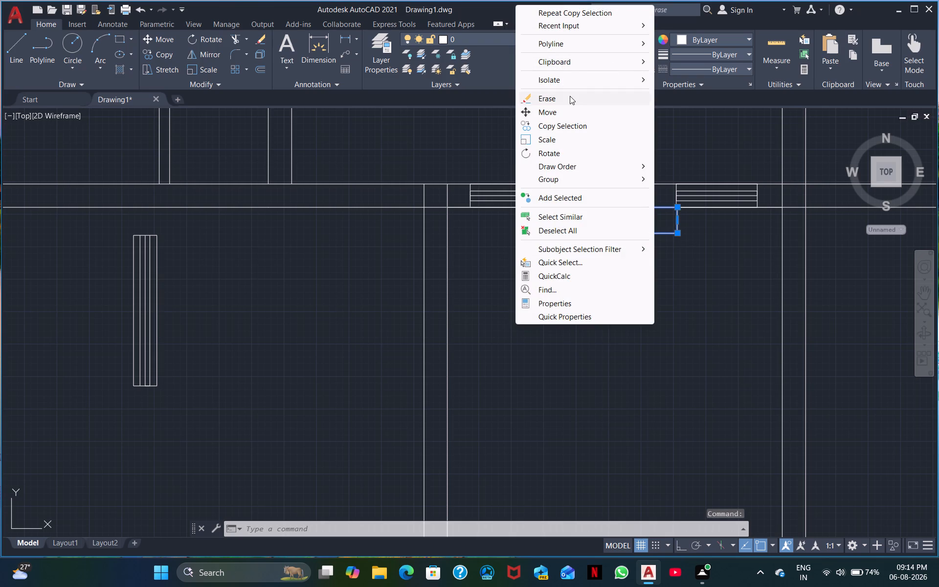
{"action": "left_click", "coordinate": [570, 96]}
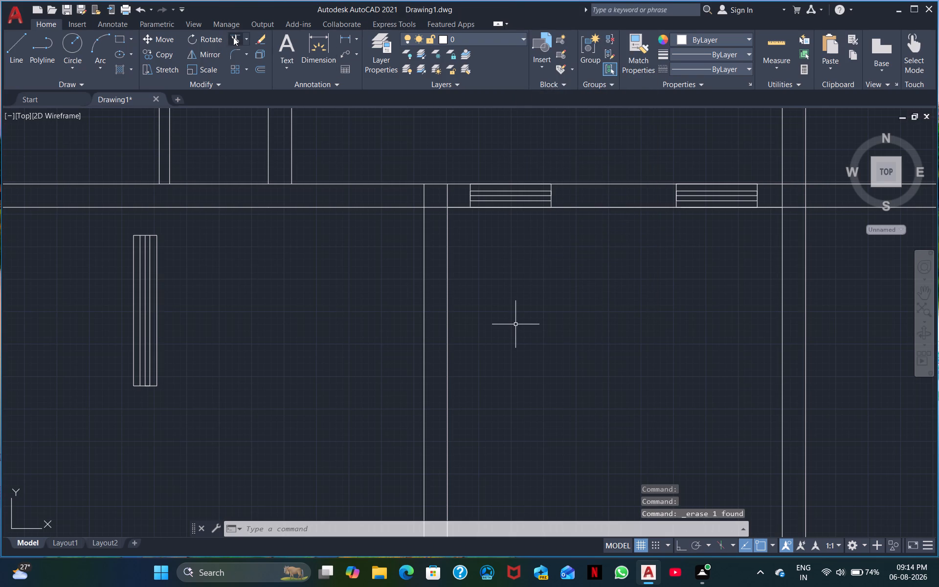
Trim both horizontal wall lines between the two window symbols to create an opening.
{"action": "left_click", "coordinate": [233, 37]}
{"action": "left_click_drag", "start_coordinate": [589, 174], "coordinate": [601, 218]}
Trim the overlapping wall lines at the junctions on either side of the two windows so the walls join cleanly.
{"action": "middle_click_drag", "start_coordinate": [574, 286], "coordinate": [572, 329]}
{"action": "scroll", "coordinate": [571, 329], "scroll_direction": "down", "scroll_amount": 1}
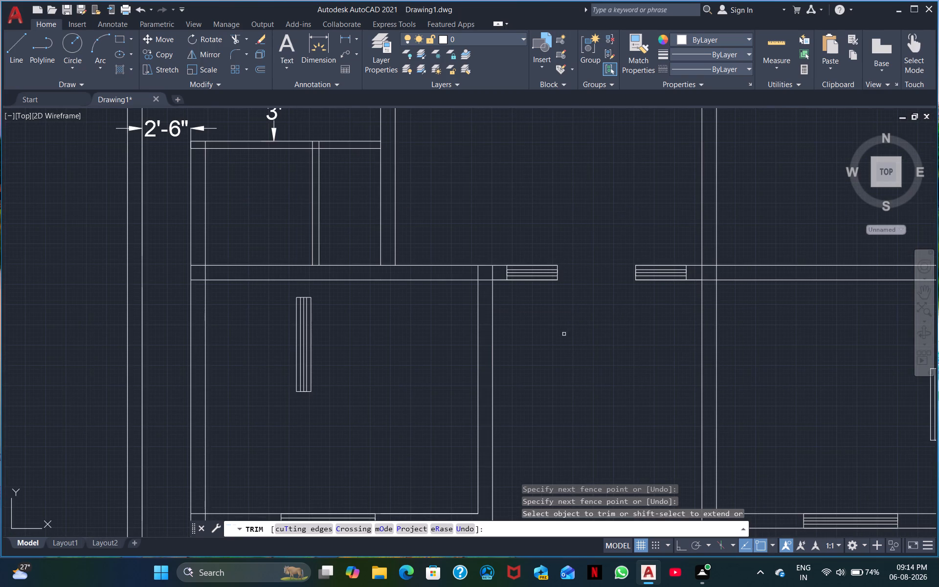
{"action": "left_click", "coordinate": [493, 274]}
{"action": "left_click", "coordinate": [477, 272]}
{"action": "left_click", "coordinate": [488, 281]}
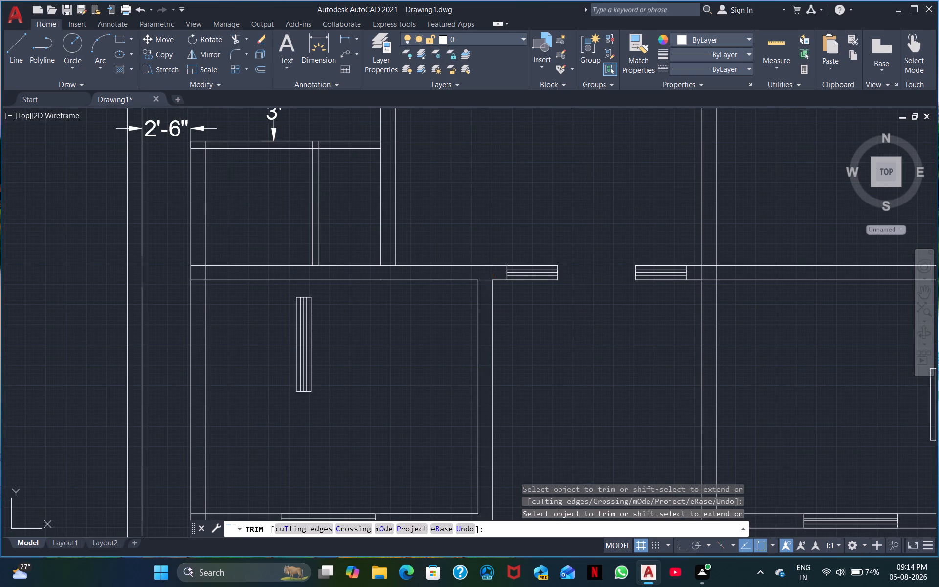
{"action": "left_click", "coordinate": [701, 273]}
{"action": "left_click", "coordinate": [715, 273]}
{"action": "left_click", "coordinate": [710, 267]}
{"action": "left_click", "coordinate": [709, 280]}
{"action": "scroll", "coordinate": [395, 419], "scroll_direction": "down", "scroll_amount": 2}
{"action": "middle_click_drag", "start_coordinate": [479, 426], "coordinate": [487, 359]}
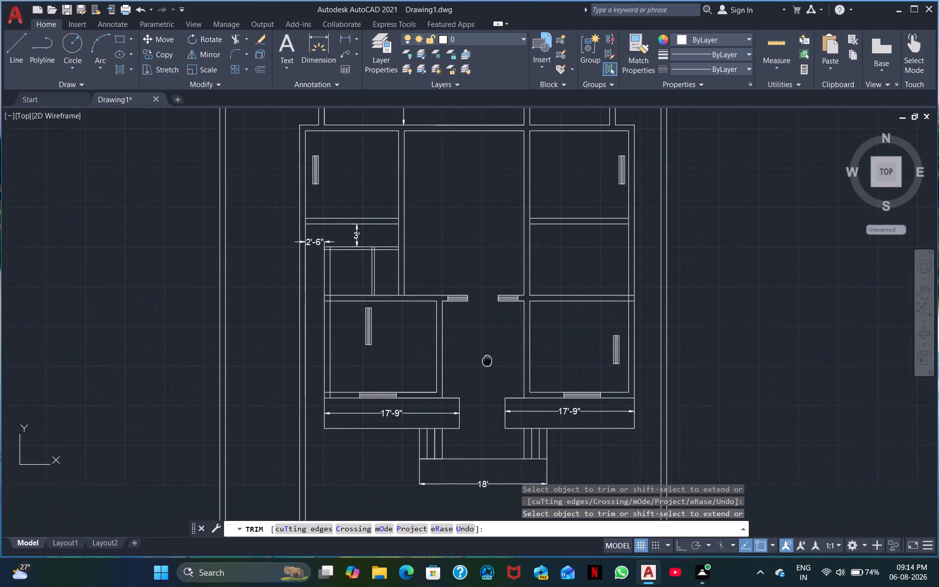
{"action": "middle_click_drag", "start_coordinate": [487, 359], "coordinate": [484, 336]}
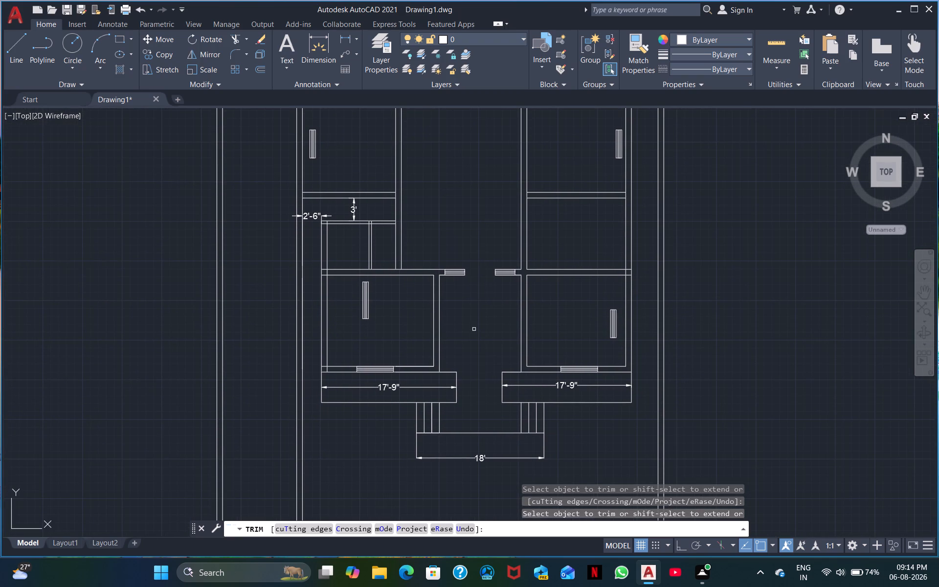
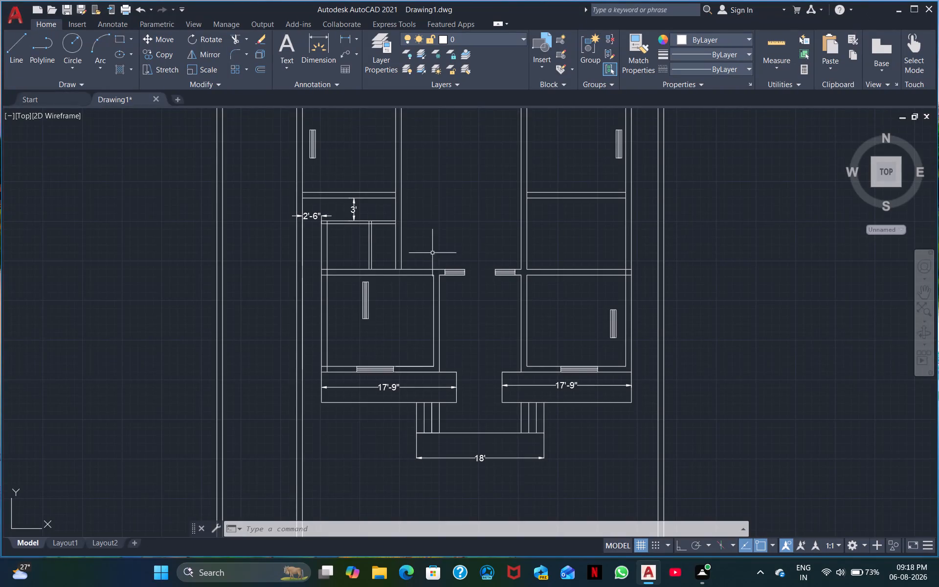
Offset the 18' front line of the entrance steps by 6'2" toward the open front of the plot.
{"action": "scroll", "coordinate": [472, 288], "scroll_direction": "up", "scroll_amount": 1}
{"action": "scroll", "coordinate": [472, 288], "scroll_direction": "down", "scroll_amount": 2}
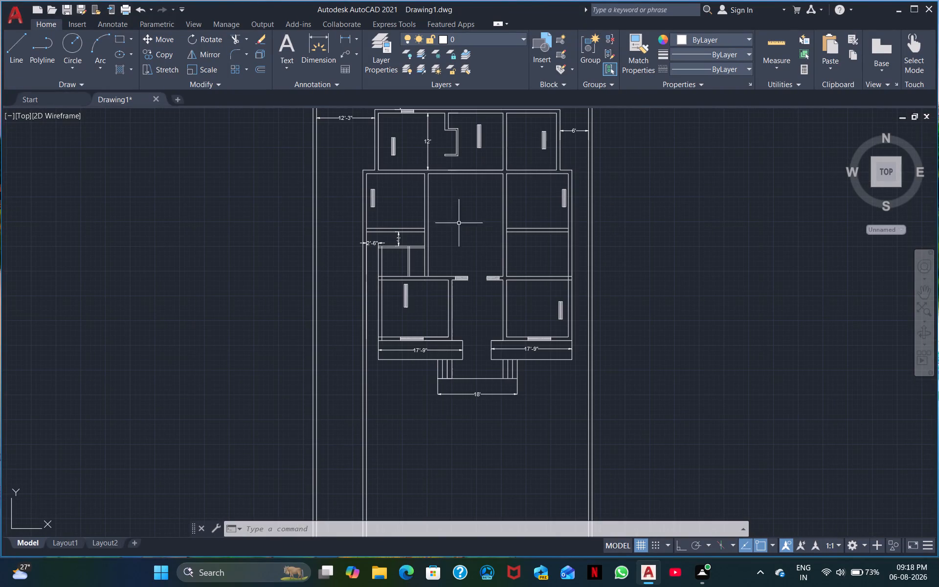
{"action": "middle_click_drag", "start_coordinate": [473, 230], "coordinate": [504, 246]}
{"action": "scroll", "coordinate": [503, 246], "scroll_direction": "down", "scroll_amount": 1}
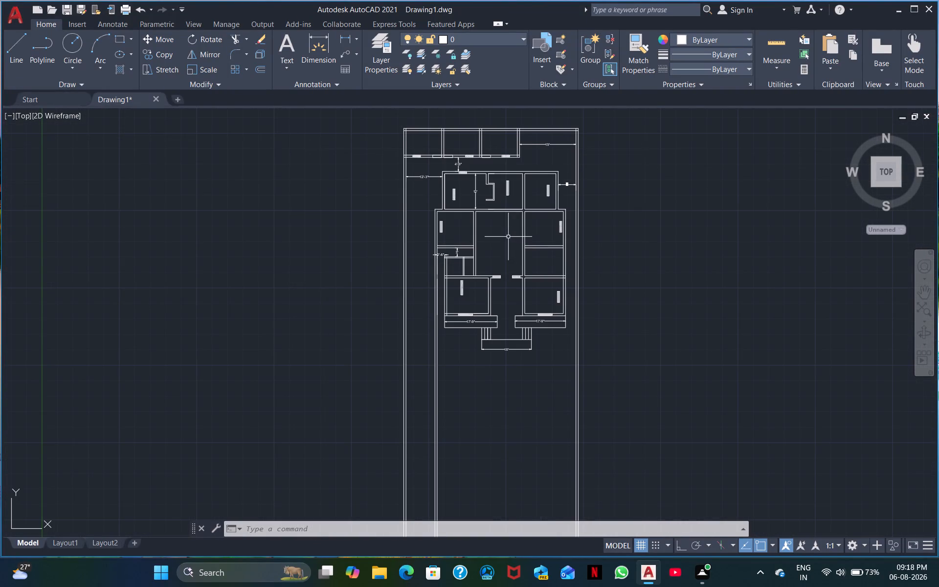
{"action": "scroll", "coordinate": [508, 236], "scroll_direction": "up", "scroll_amount": 1}
{"action": "scroll", "coordinate": [507, 236], "scroll_direction": "down", "scroll_amount": 1}
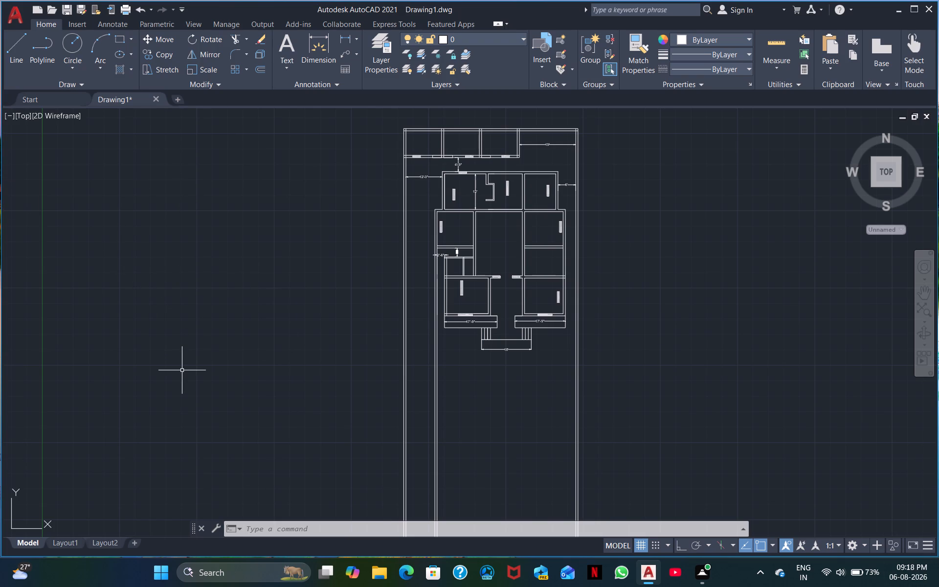
{"action": "key", "text": "Escape"}
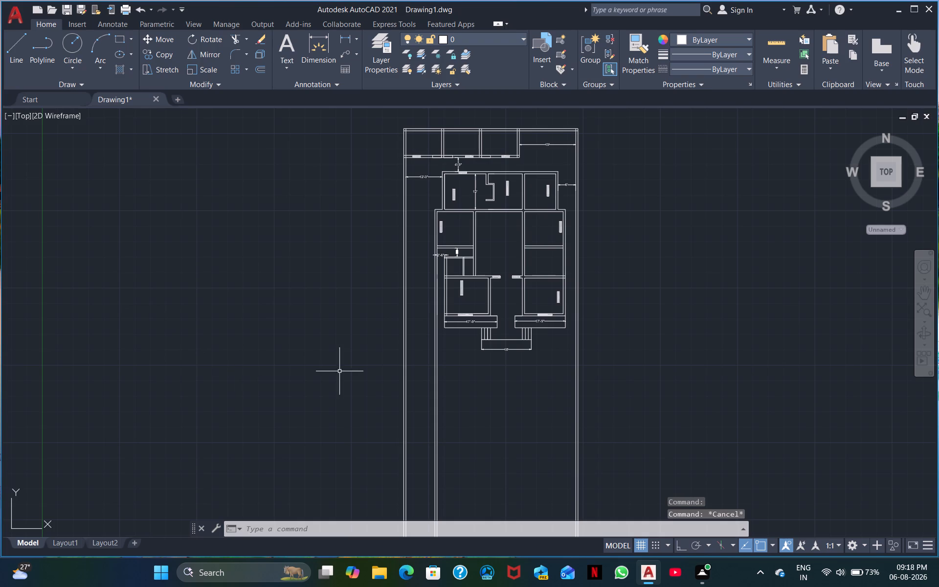
{"action": "key", "text": "o"}
{"action": "key", "text": "space"}
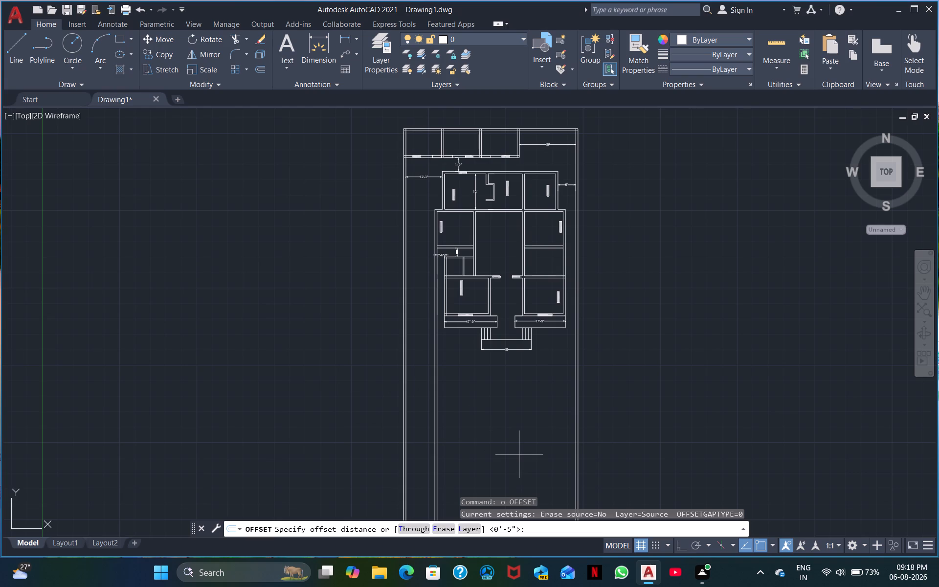
{"action": "key", "text": "6"}
{"action": "key", "text": "apostrophe"}
{"action": "key", "text": "2"}
{"action": "key", "text": "shift+quotedbl"}
{"action": "key", "text": "Return"}
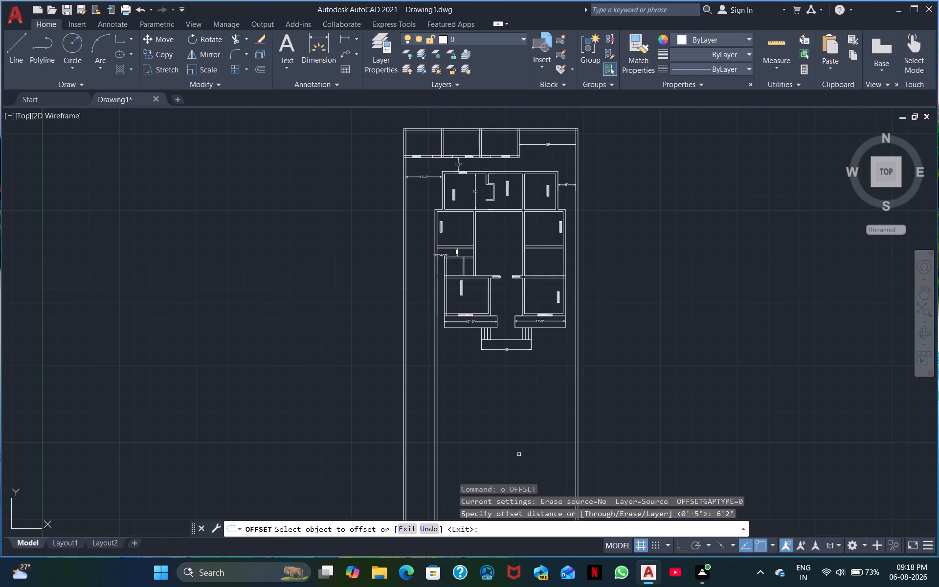
{"action": "left_click", "coordinate": [505, 340]}
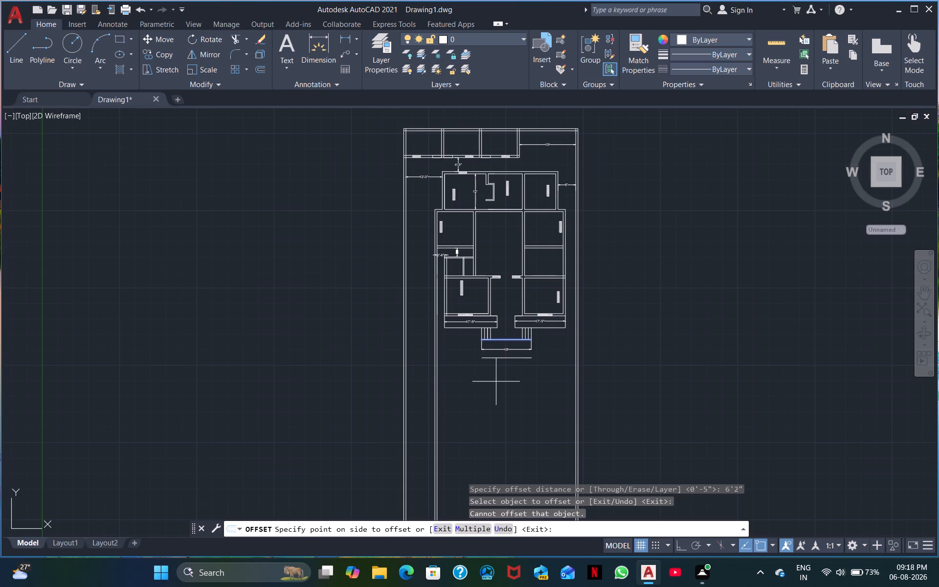
{"action": "left_click", "coordinate": [496, 382]}
{"action": "key", "text": "Escape"}
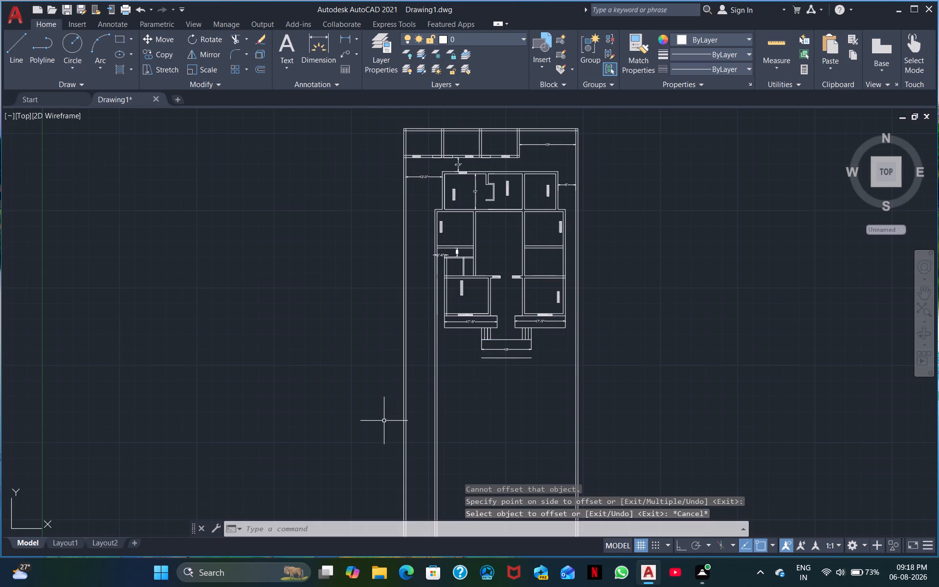
Extend the new front line in both directions across the plot to meet the side boundary walls.
{"action": "key", "text": "e"}
{"action": "key", "text": "x"}
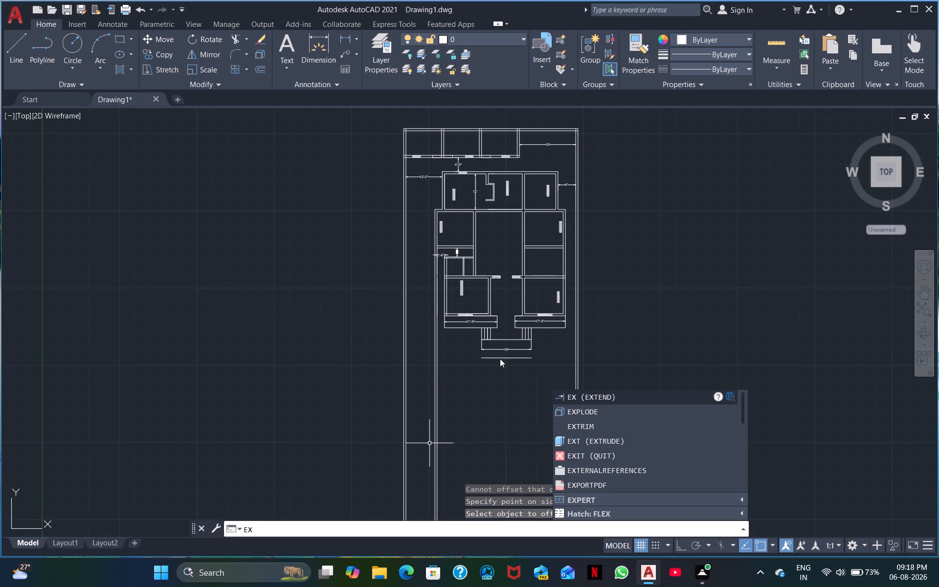
{"action": "left_click", "coordinate": [578, 403]}
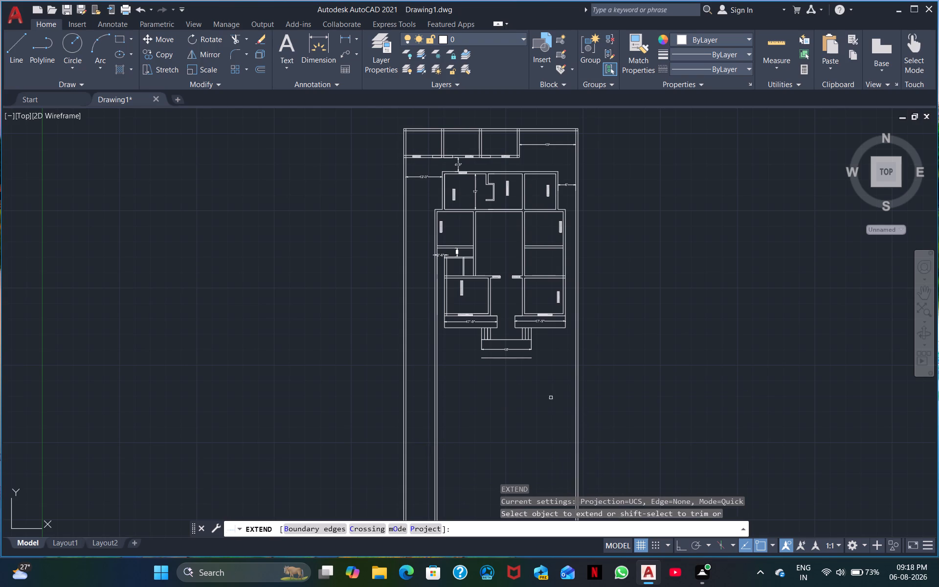
{"action": "left_click", "coordinate": [489, 359]}
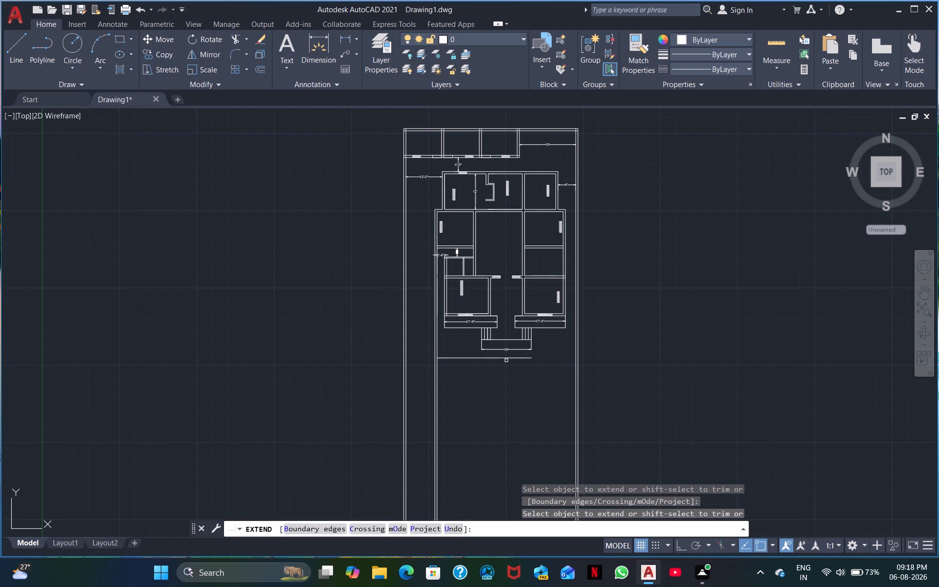
{"action": "left_click", "coordinate": [524, 357]}
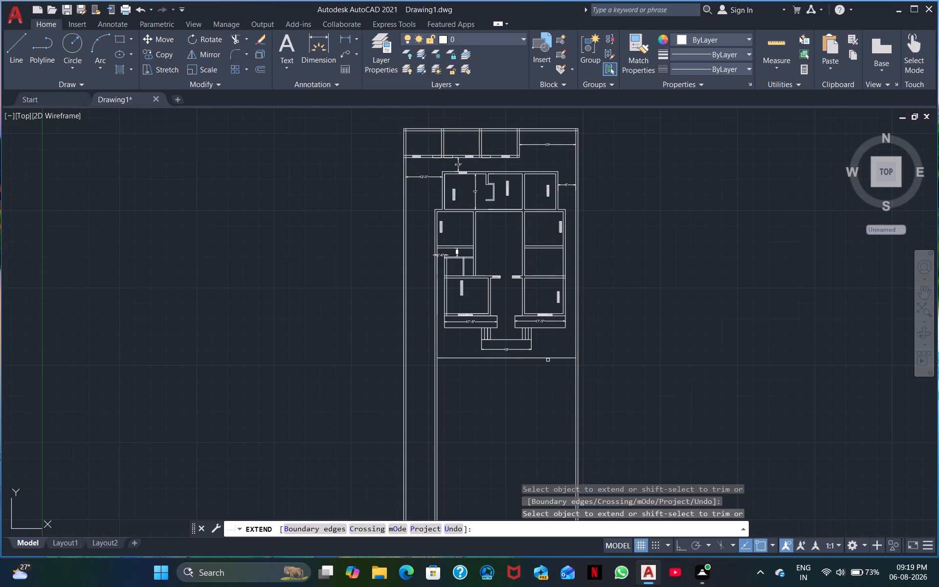
{"action": "left_click", "coordinate": [559, 358]}
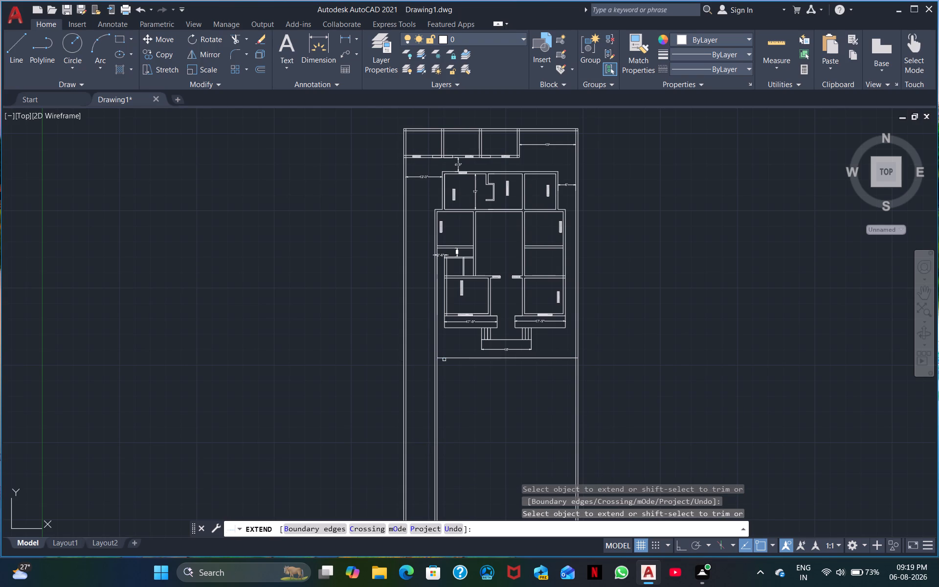
{"action": "left_click", "coordinate": [446, 359]}
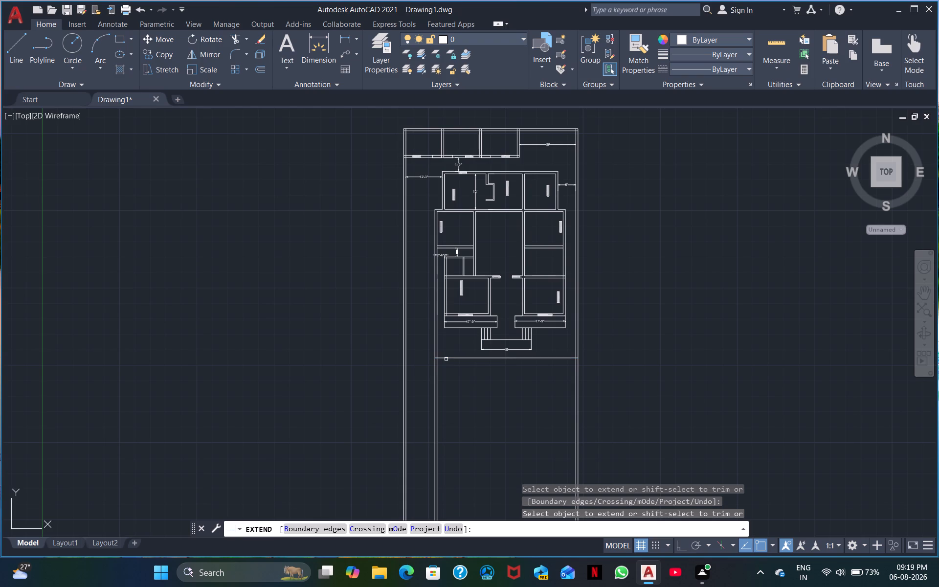
{"action": "left_click", "coordinate": [446, 359]}
{"action": "key", "text": "0"}
{"action": "key", "text": "Escape"}
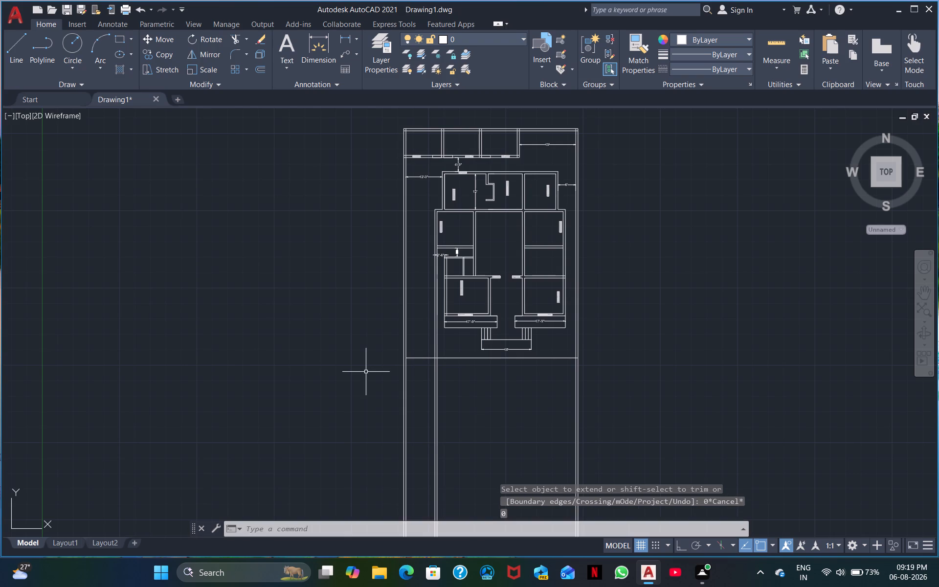
Offset the extended front line by 9" outward, away from the house, to form the front boundary wall.
{"action": "type", "text": "o"}
{"action": "key", "text": "space"}
{"action": "type", "text": "9\""}
{"action": "key", "text": "Return"}
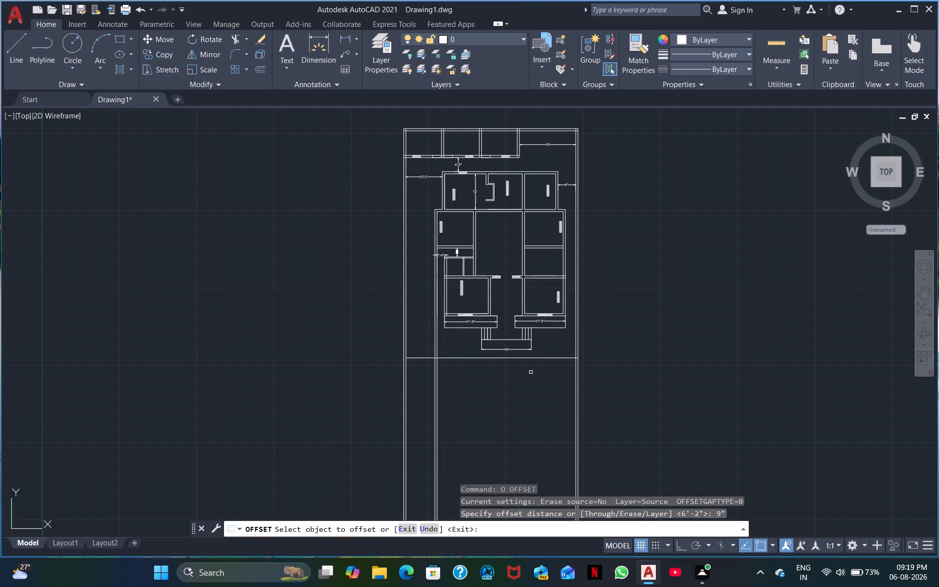
{"action": "left_click", "coordinate": [425, 358]}
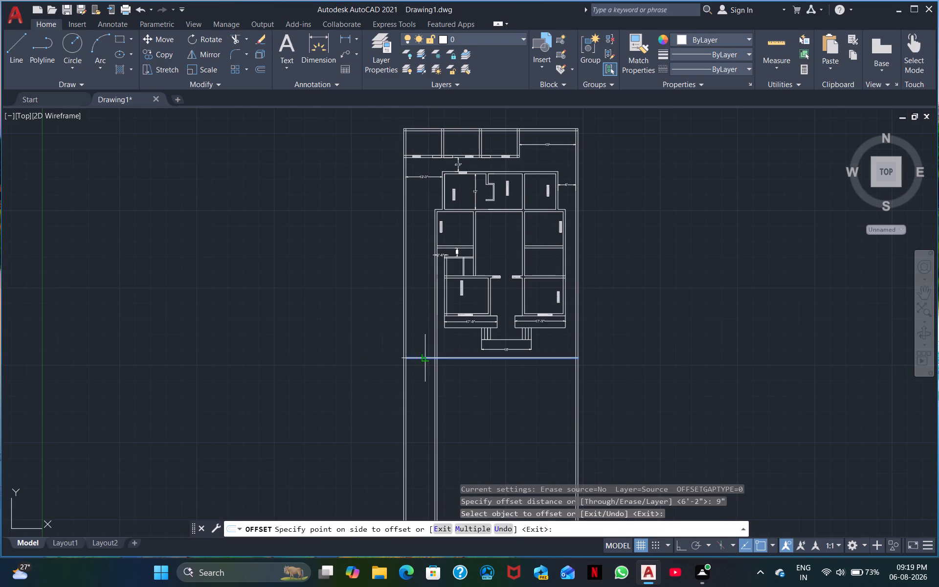
{"action": "double_click", "coordinate": [421, 373]}
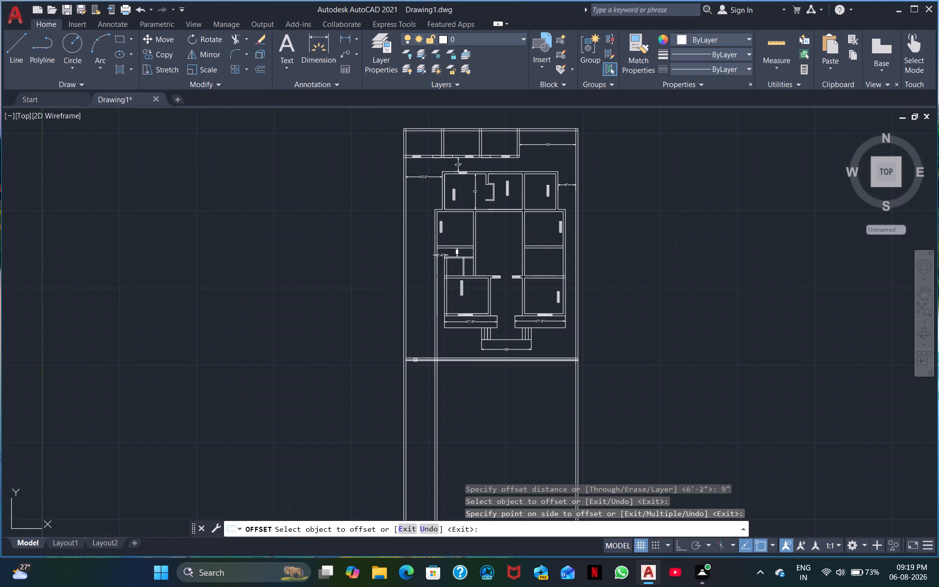
{"action": "key", "text": "Escape"}
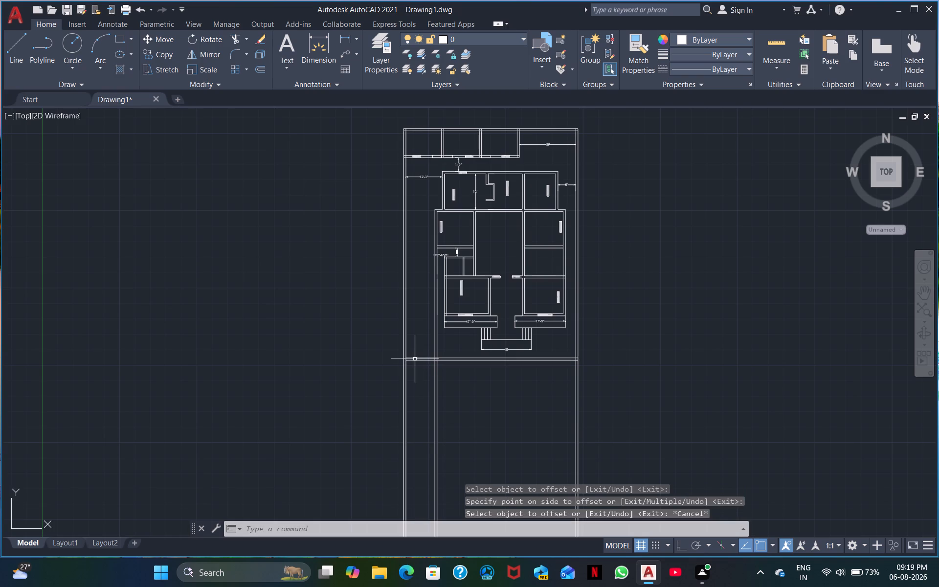
Extend the front wall's outer line to the left boundary's outer line and trim all vertical wall lines projecting beyond it.
{"action": "scroll", "coordinate": [457, 423], "scroll_direction": "up", "scroll_amount": 1}
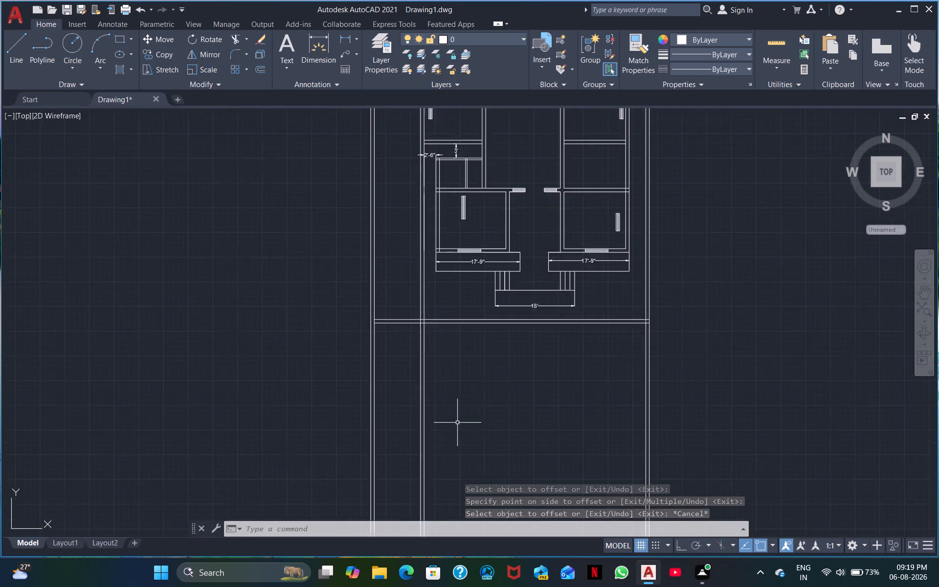
{"action": "scroll", "coordinate": [457, 423], "scroll_direction": "up", "scroll_amount": 1}
{"action": "middle_click_drag", "start_coordinate": [447, 402], "coordinate": [448, 446]}
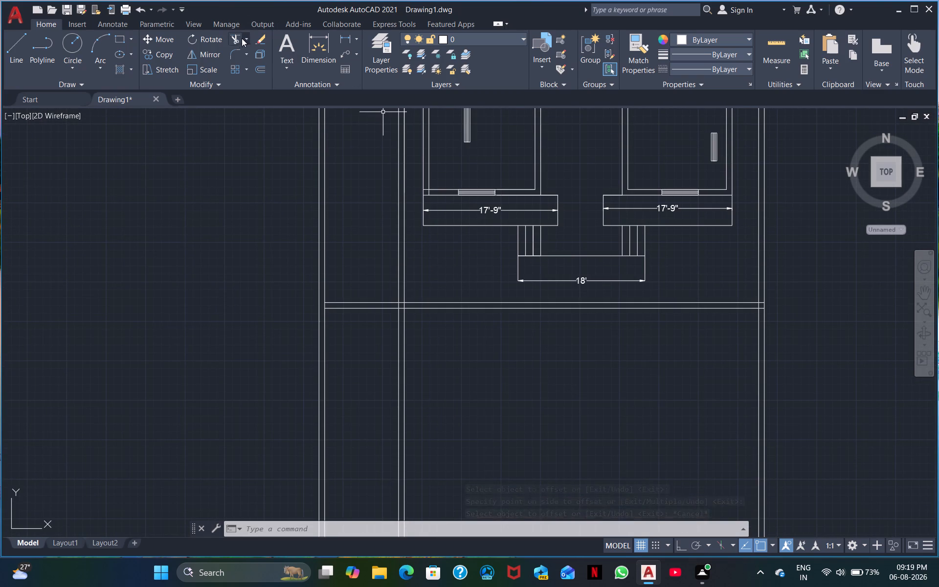
{"action": "double_click", "coordinate": [234, 39]}
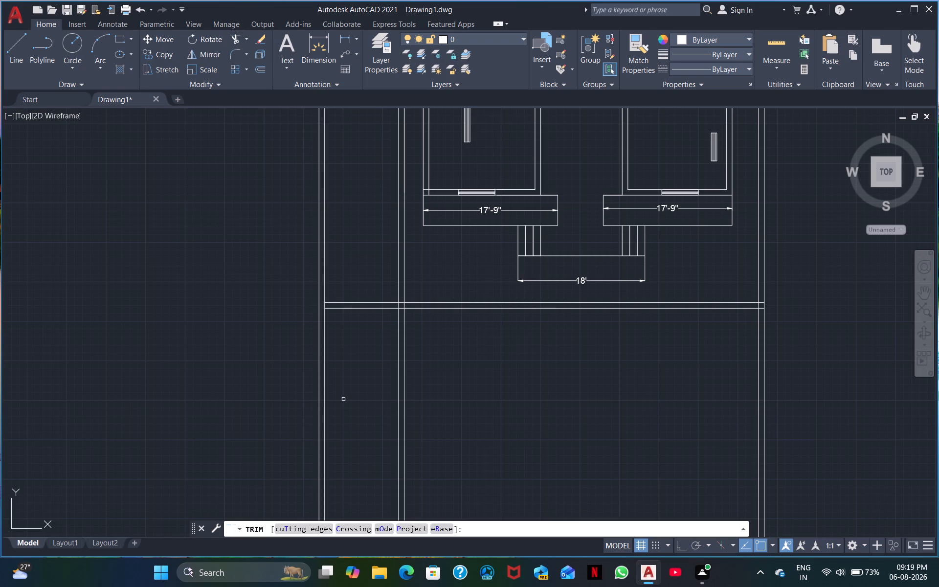
{"action": "left_click", "coordinate": [343, 310], "text": "shift"}
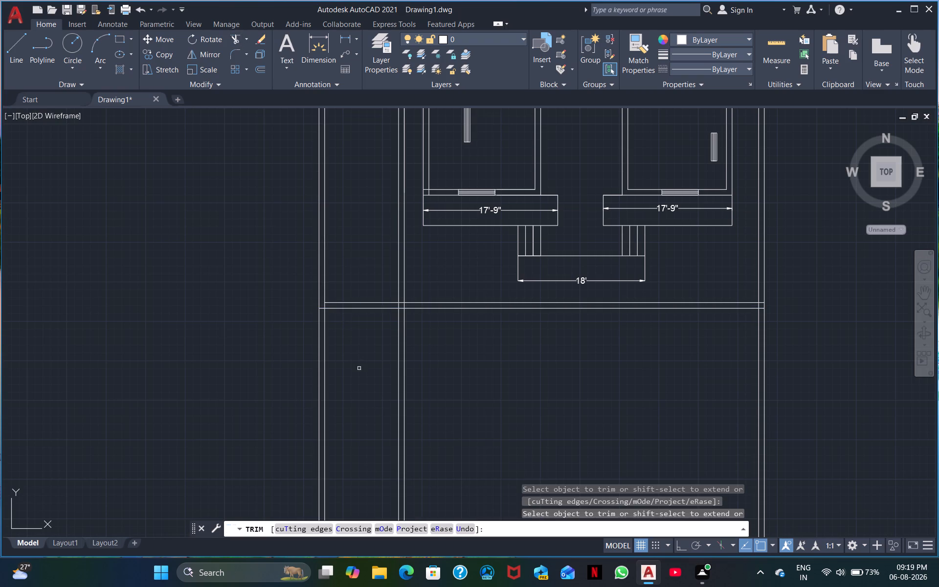
{"action": "left_click_drag", "start_coordinate": [284, 354], "coordinate": [804, 343]}
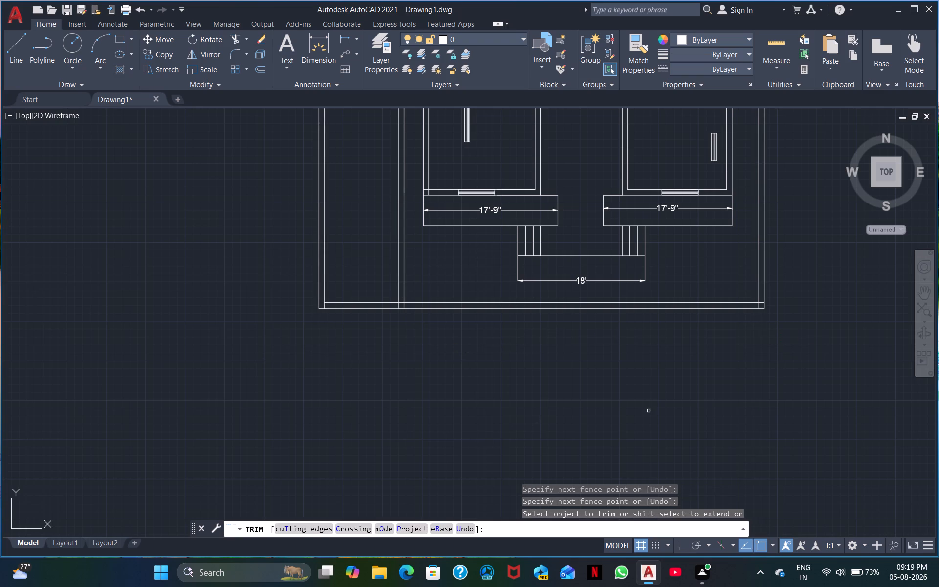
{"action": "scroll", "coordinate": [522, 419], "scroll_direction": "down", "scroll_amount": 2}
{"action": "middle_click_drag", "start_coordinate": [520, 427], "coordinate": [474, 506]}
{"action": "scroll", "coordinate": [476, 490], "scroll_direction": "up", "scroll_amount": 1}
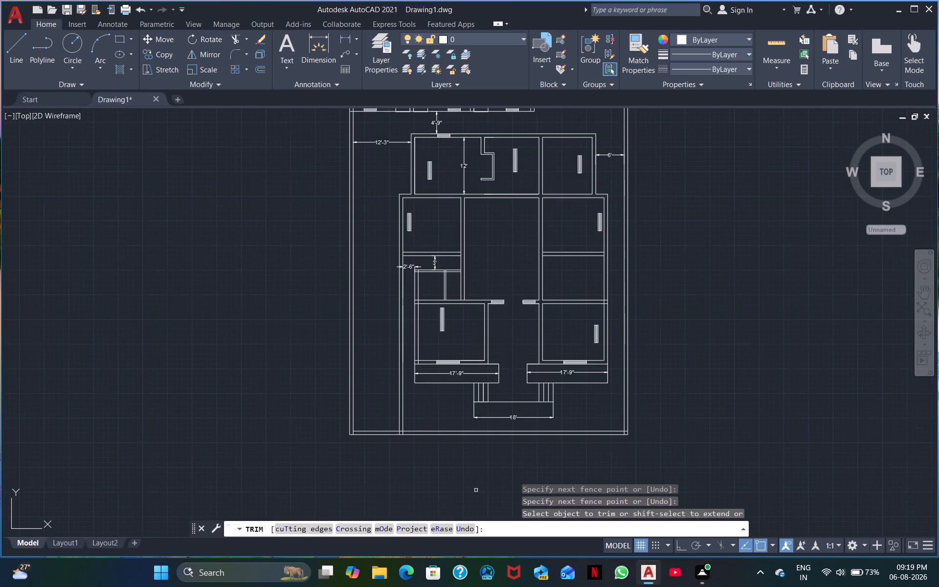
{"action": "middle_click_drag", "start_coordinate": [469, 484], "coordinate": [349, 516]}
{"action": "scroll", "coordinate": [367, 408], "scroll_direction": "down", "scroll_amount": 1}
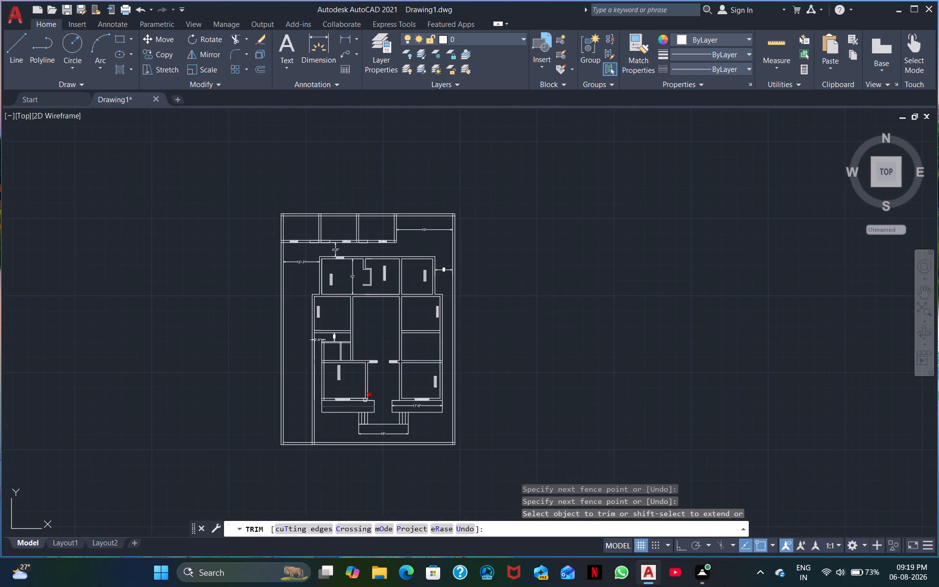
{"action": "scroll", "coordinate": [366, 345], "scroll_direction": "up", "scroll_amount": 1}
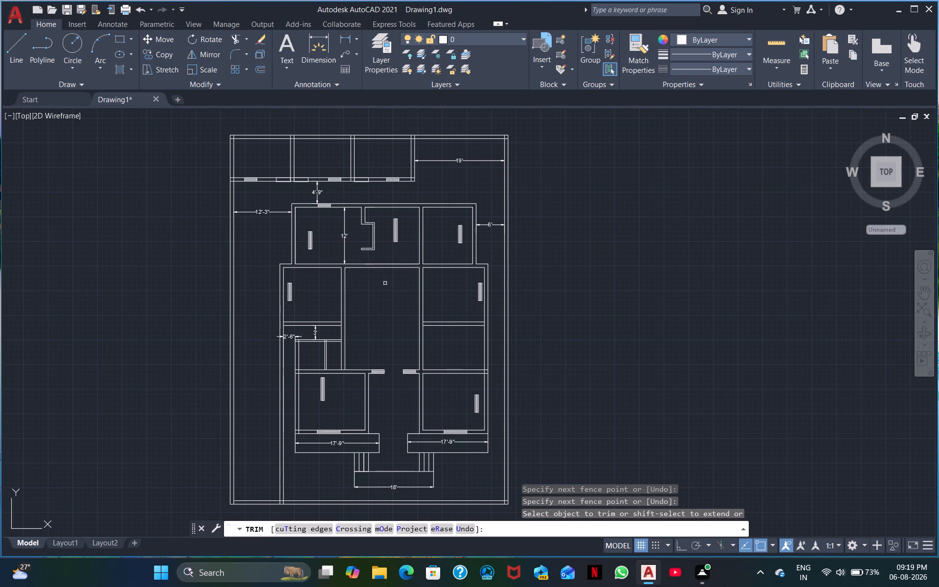
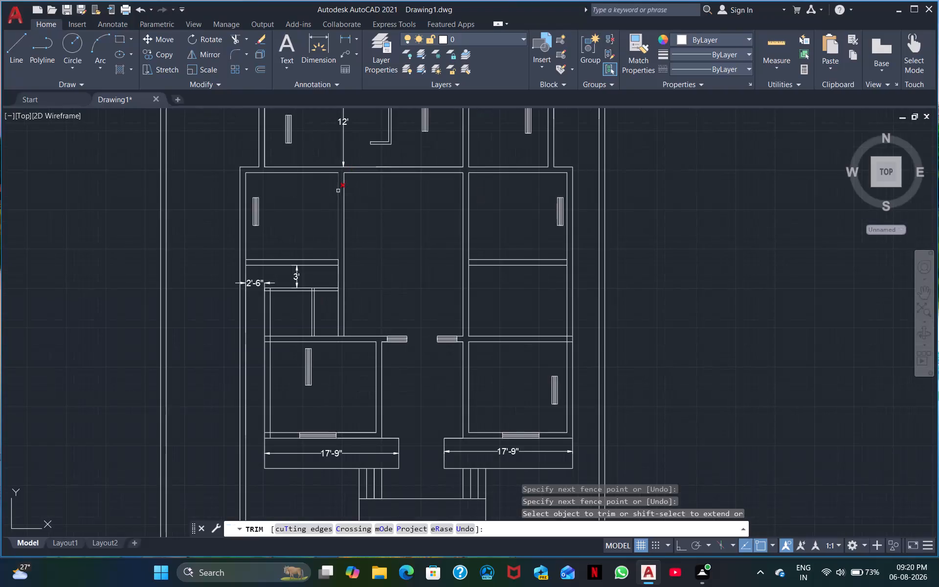
Move the loose window symbol in the front-left room into that room's left exterior wall, flush with the wall lines.
{"action": "middle_click_drag", "start_coordinate": [338, 209], "coordinate": [381, 232]}
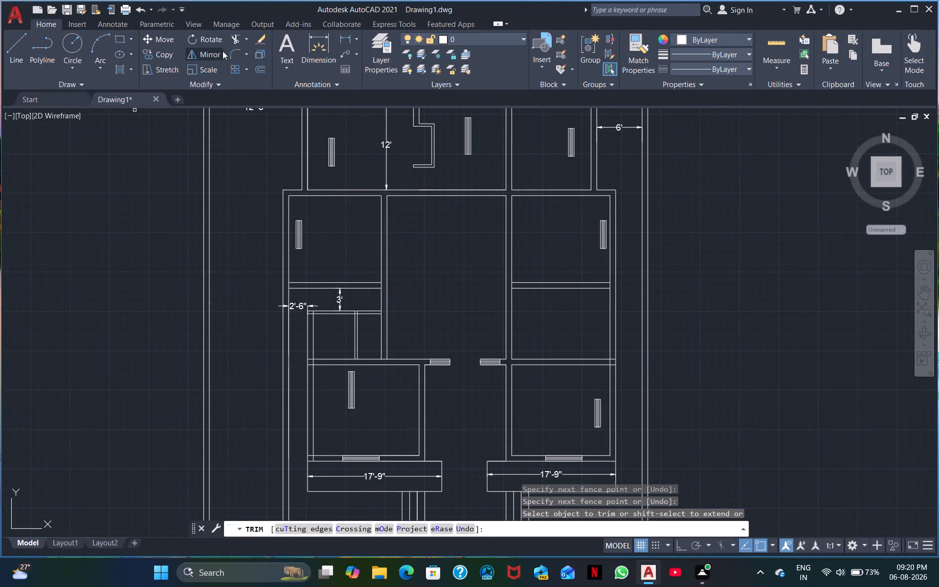
{"action": "key", "text": "Escape"}
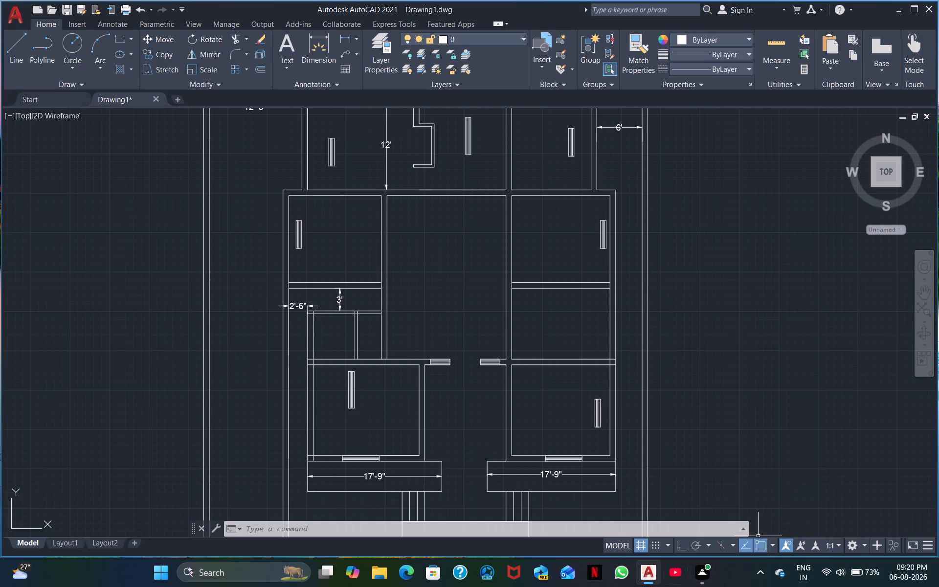
{"action": "left_click", "coordinate": [379, 414]}
{"action": "left_click", "coordinate": [337, 378]}
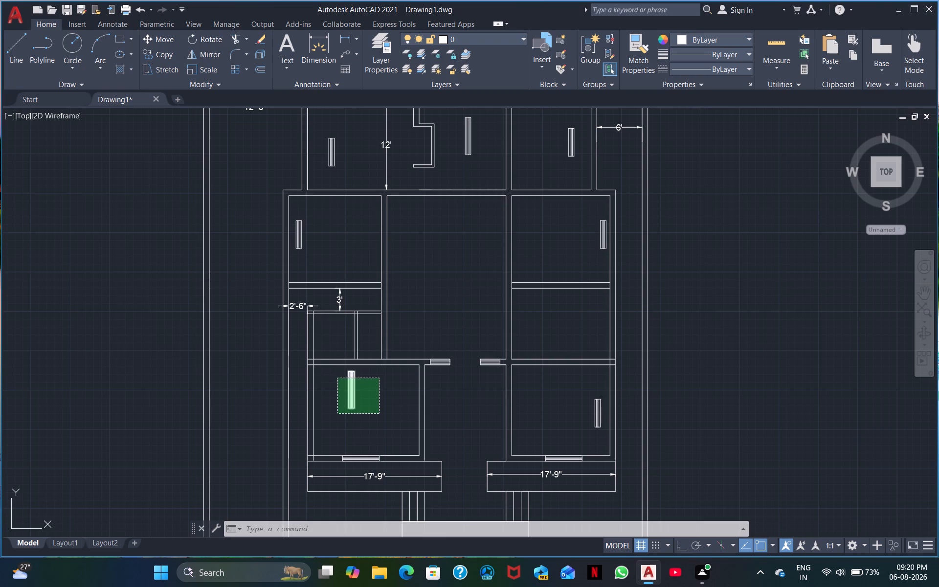
{"action": "right_click", "coordinate": [401, 410]}
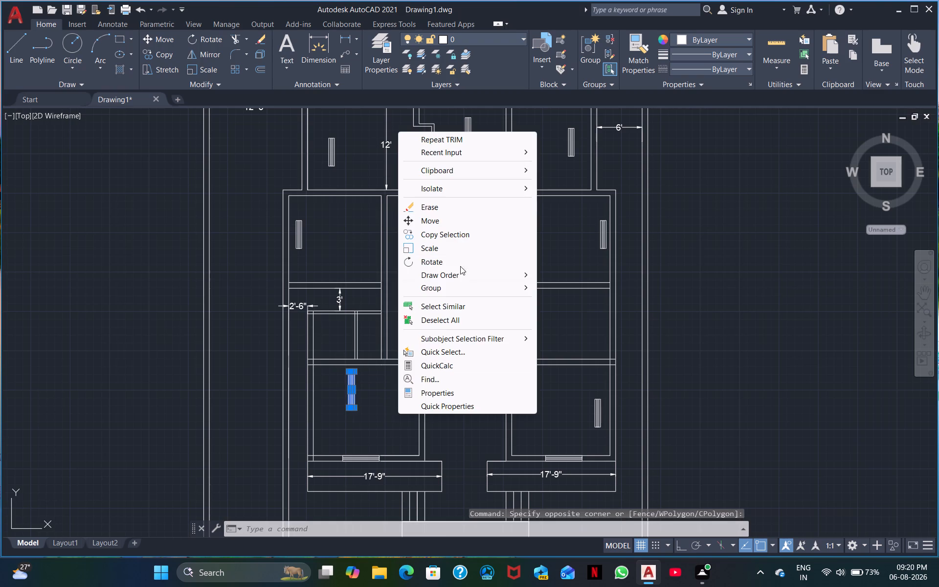
{"action": "left_click", "coordinate": [433, 222]}
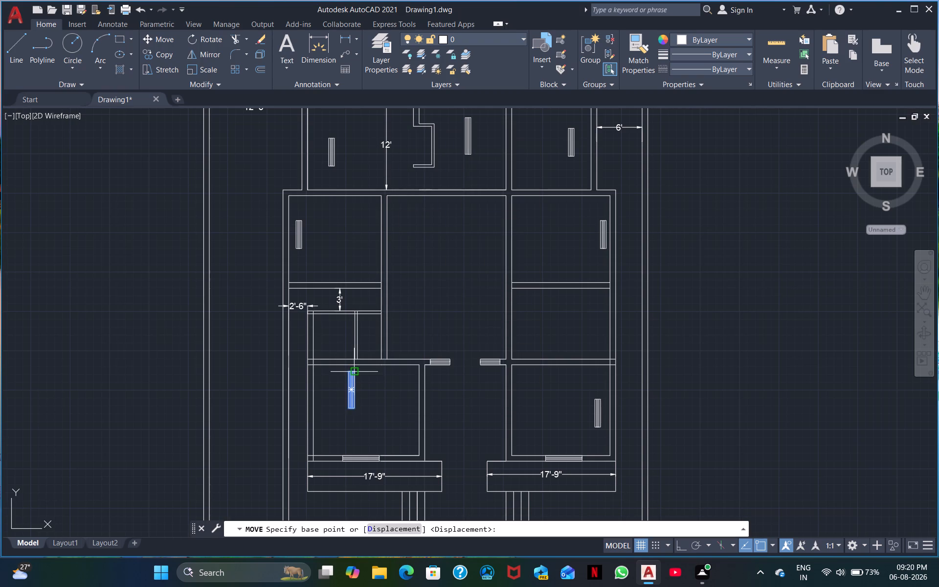
{"action": "left_click", "coordinate": [354, 370]}
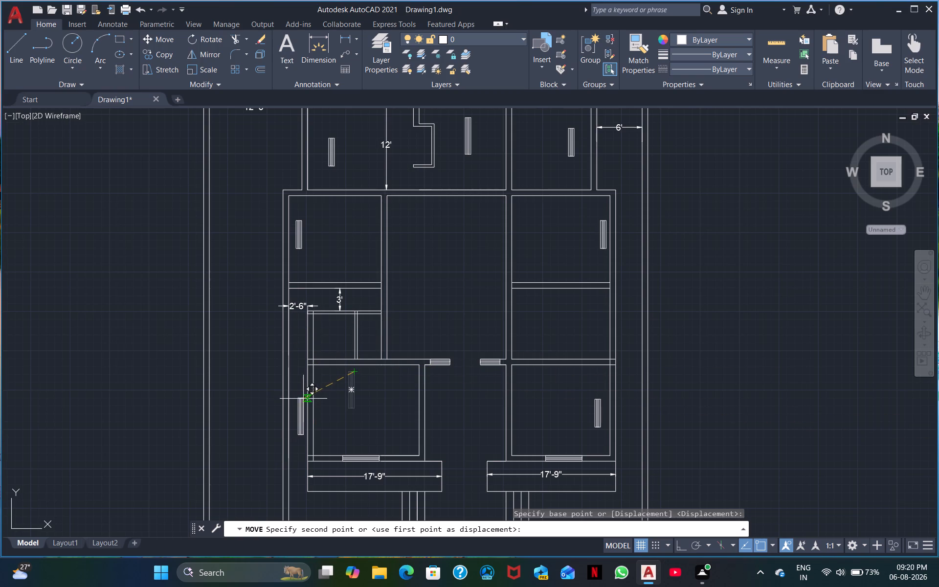
{"action": "scroll", "coordinate": [309, 392], "scroll_direction": "up", "scroll_amount": 2}
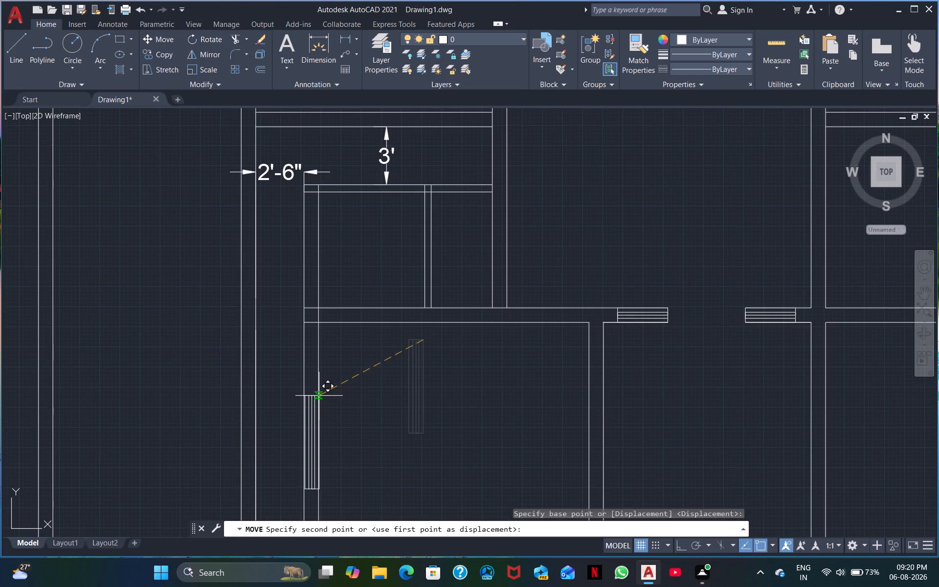
{"action": "left_click", "coordinate": [319, 396]}
Move the loose window symbol in the front-right room into that room's right exterior wall, flush with the wall lines.
{"action": "scroll", "coordinate": [412, 409], "scroll_direction": "down", "scroll_amount": 1}
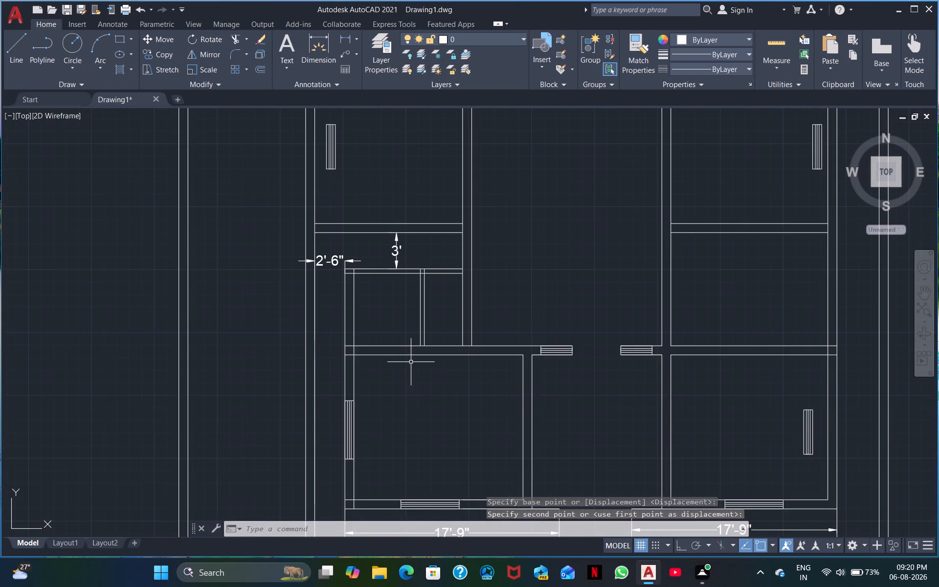
{"action": "scroll", "coordinate": [411, 363], "scroll_direction": "down", "scroll_amount": 1}
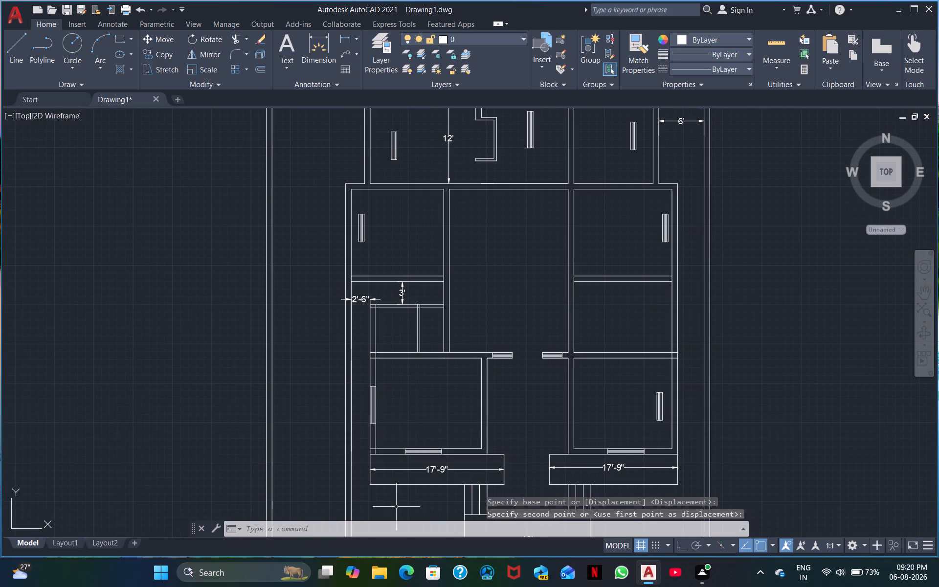
{"action": "left_click", "coordinate": [663, 428]}
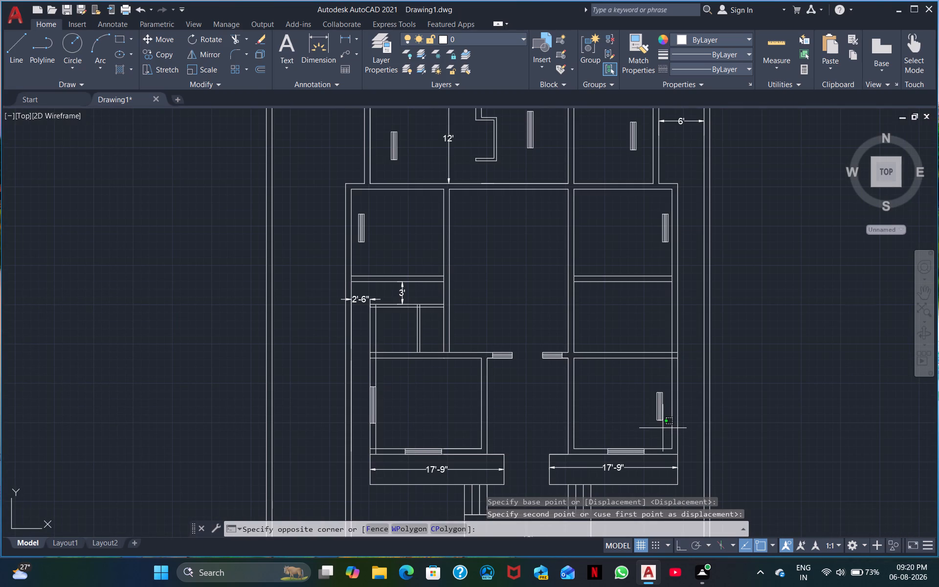
{"action": "left_click", "coordinate": [630, 388]}
{"action": "right_click", "coordinate": [626, 389]}
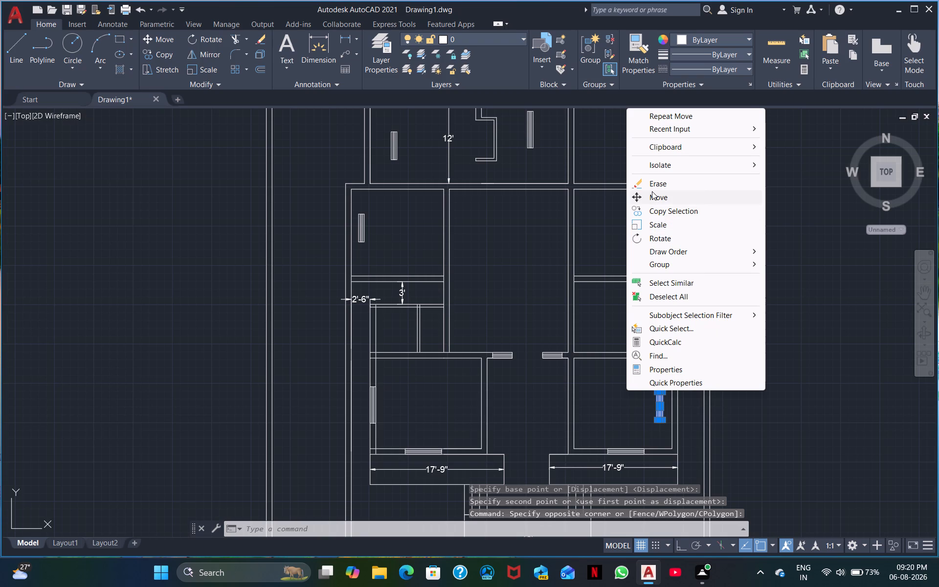
{"action": "left_click", "coordinate": [652, 191]}
{"action": "left_click", "coordinate": [664, 392]}
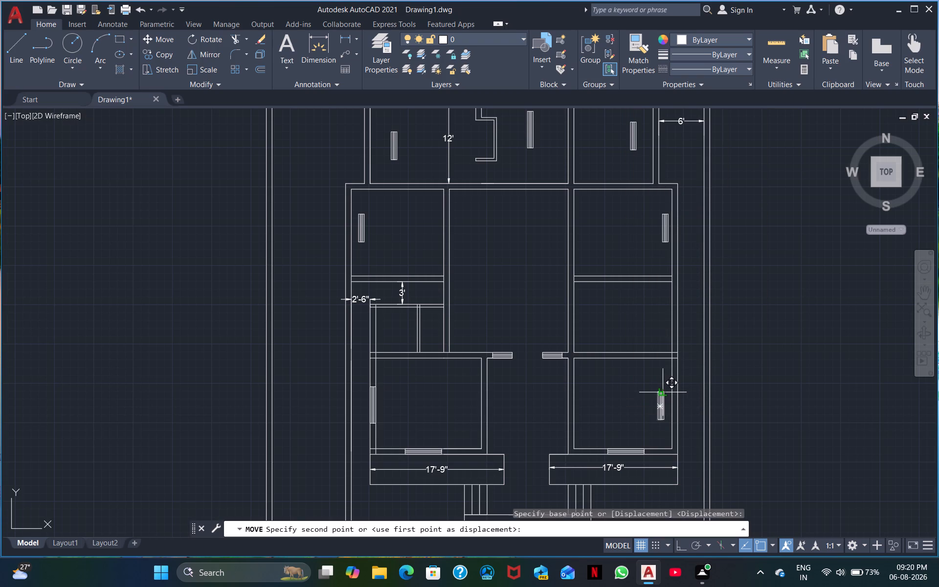
{"action": "scroll", "coordinate": [674, 388], "scroll_direction": "up", "scroll_amount": 3}
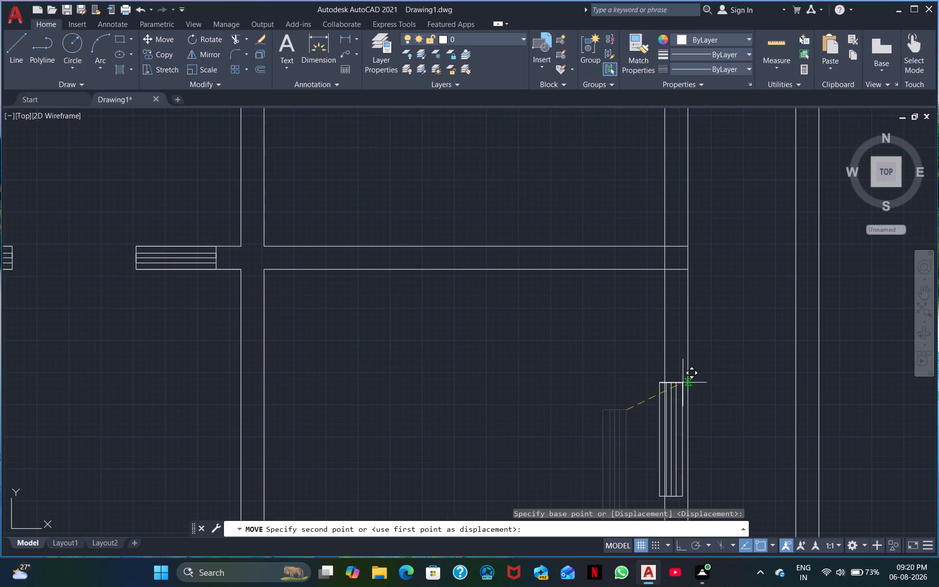
{"action": "left_click", "coordinate": [687, 379]}
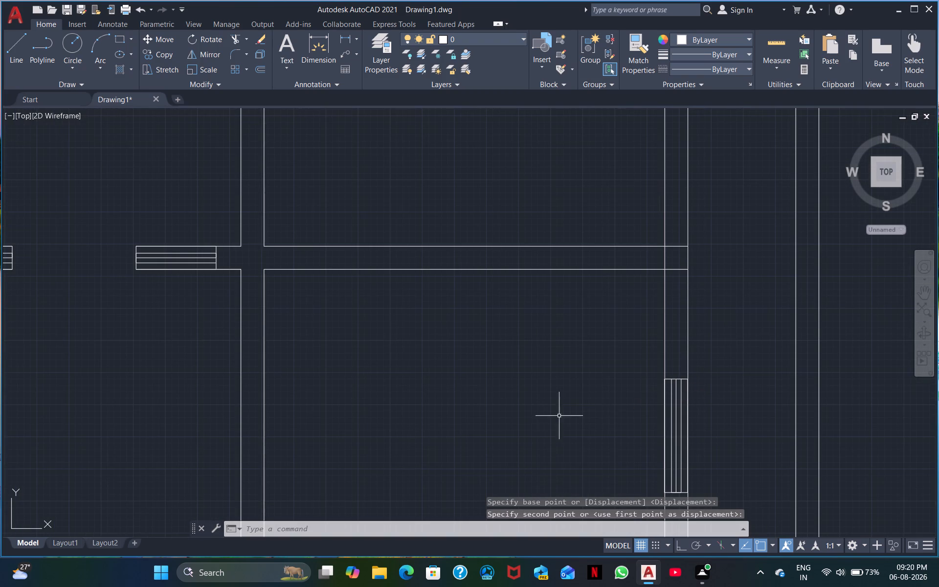
Trim the overlapping lines where the two cross walls of the right-side rooms meet the exterior wall and the hall wall.
{"action": "scroll", "coordinate": [529, 407], "scroll_direction": "down", "scroll_amount": 2}
{"action": "middle_click_drag", "start_coordinate": [513, 402], "coordinate": [483, 296]}
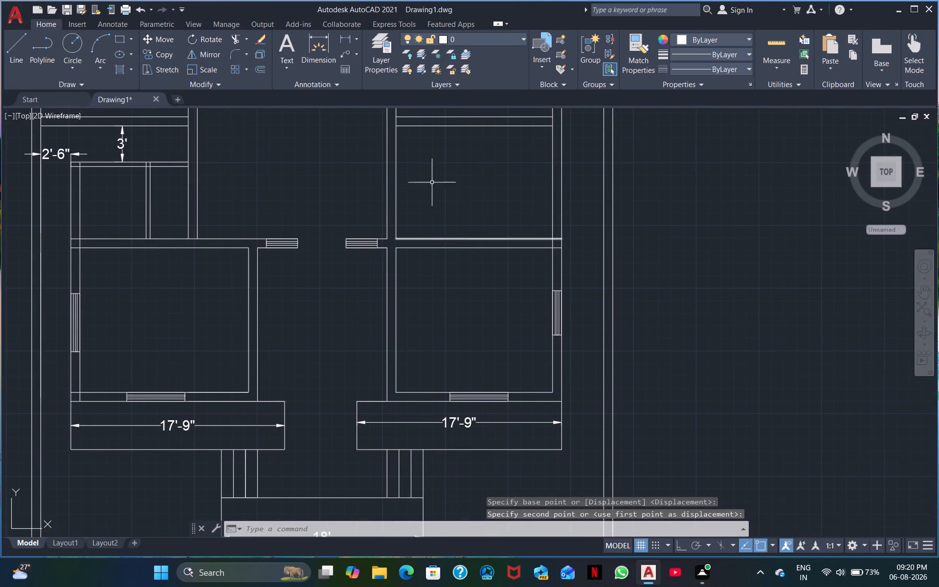
{"action": "left_click", "coordinate": [235, 37]}
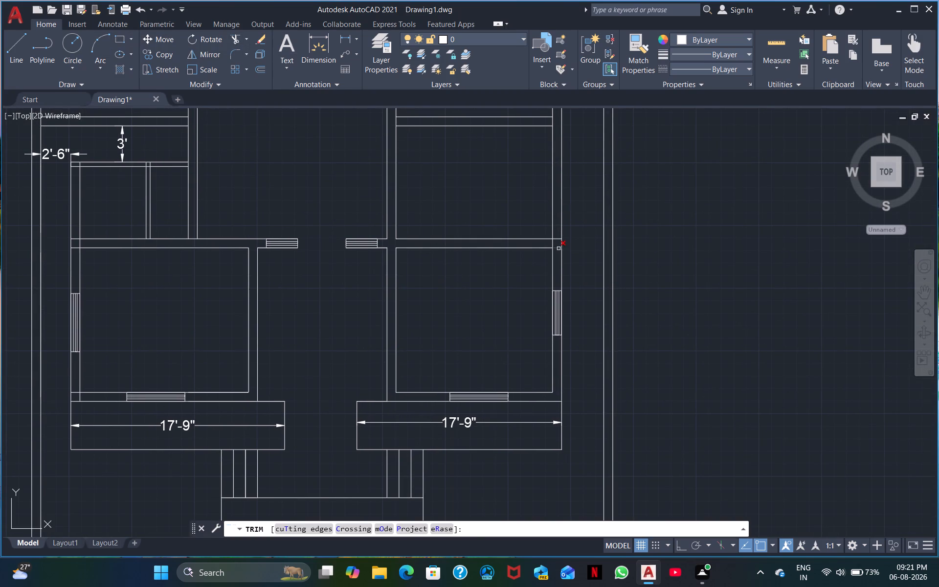
{"action": "left_click", "coordinate": [559, 248]}
{"action": "left_click", "coordinate": [552, 246]}
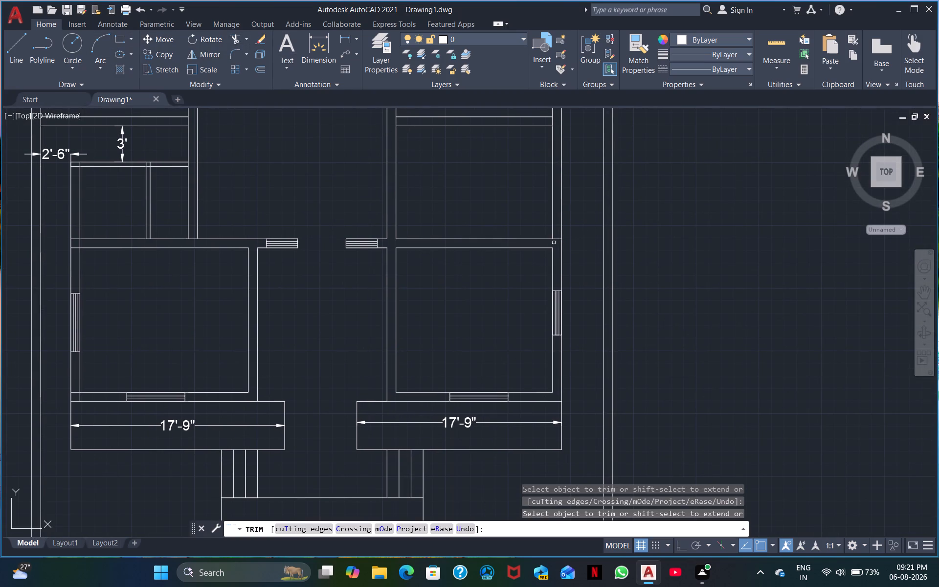
{"action": "left_click", "coordinate": [557, 239]}
{"action": "middle_click_drag", "start_coordinate": [497, 312], "coordinate": [475, 390]}
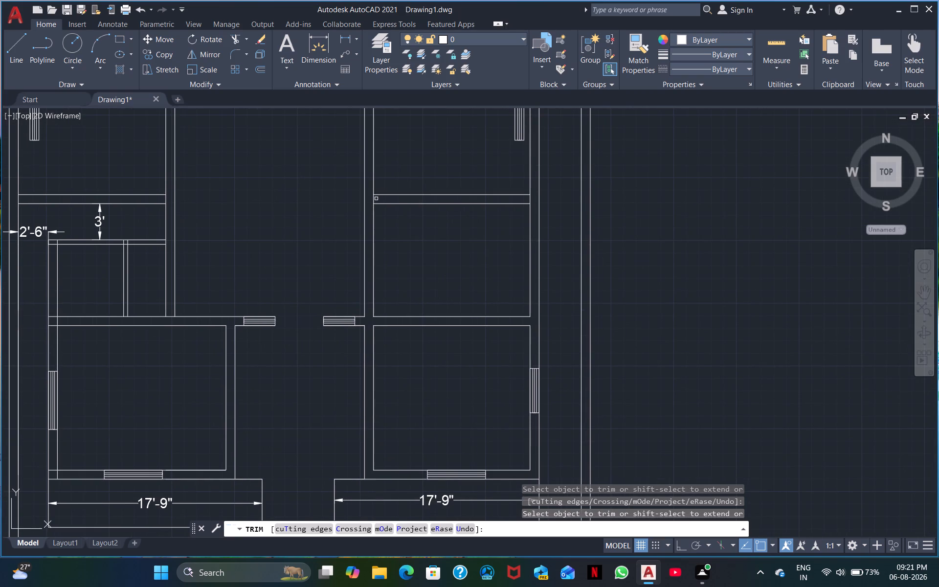
{"action": "left_click", "coordinate": [375, 198]}
{"action": "left_click", "coordinate": [530, 200]}
Trim the overlapping lines at the wall junctions around the 3' passage and the two small rooms in front of it.
{"action": "scroll", "coordinate": [436, 268], "scroll_direction": "down", "scroll_amount": 1}
{"action": "middle_click_drag", "start_coordinate": [436, 268], "coordinate": [400, 415]}
{"action": "middle_click_drag", "start_coordinate": [270, 369], "coordinate": [348, 288]}
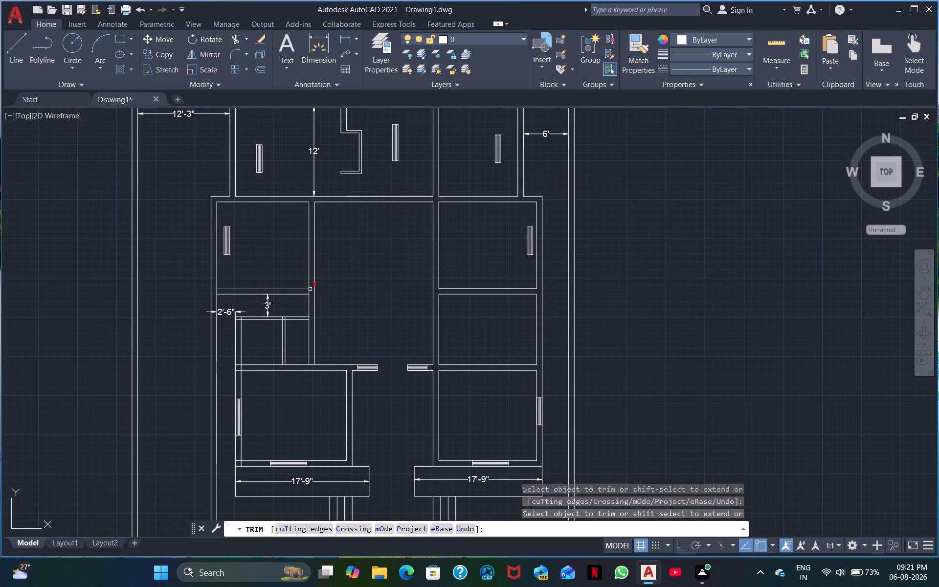
{"action": "left_click", "coordinate": [309, 292], "text": "ctrl"}
{"action": "scroll", "coordinate": [297, 339], "scroll_direction": "up", "scroll_amount": 3, "text": "ctrl"}
{"action": "middle_click_drag", "start_coordinate": [268, 322], "coordinate": [371, 350], "text": "ctrl"}
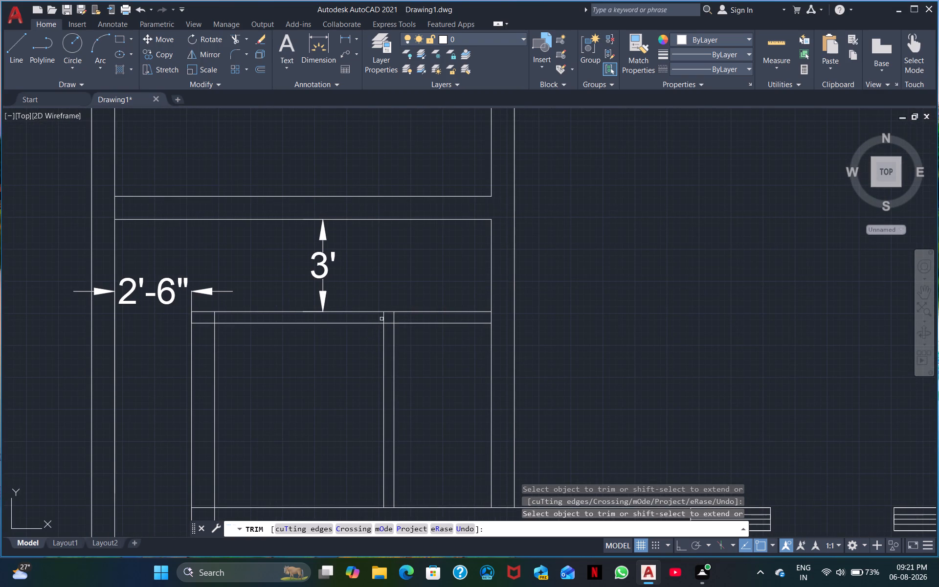
{"action": "left_click", "coordinate": [383, 317], "text": "ctrl"}
{"action": "left_click", "coordinate": [392, 317], "text": "ctrl"}
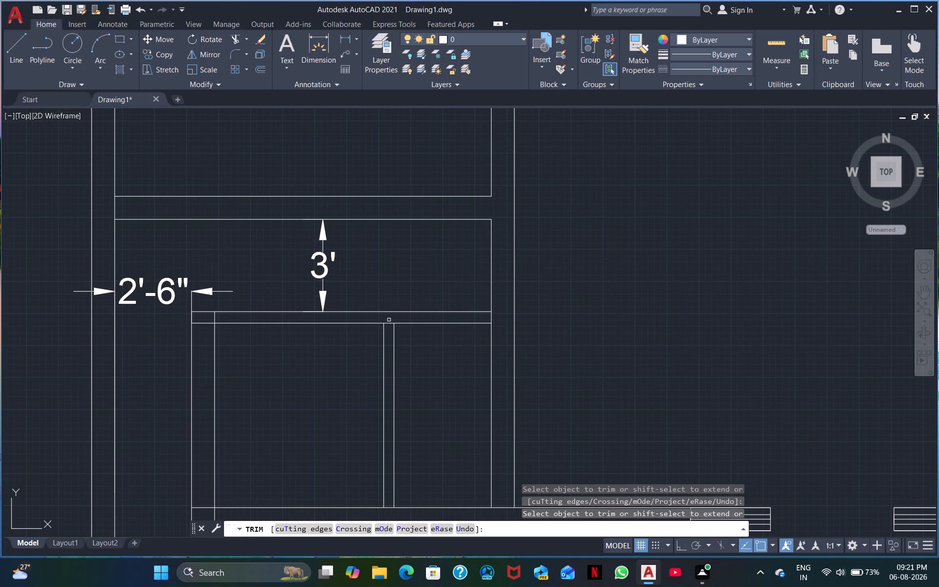
{"action": "left_click", "coordinate": [387, 323], "text": "ctrl"}
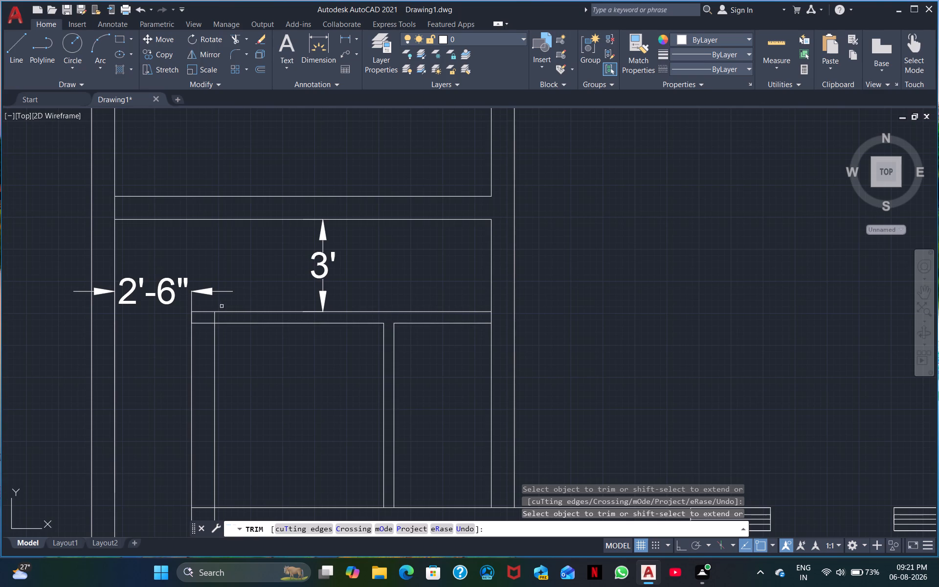
{"action": "left_click", "coordinate": [215, 317], "text": "ctrl"}
{"action": "left_click", "coordinate": [205, 323], "text": "ctrl"}
{"action": "left_click", "coordinate": [490, 319]}
Trim the overlapping lines where the front-left room's rear wall meets the left exterior wall.
{"action": "middle_click_drag", "start_coordinate": [464, 393], "coordinate": [464, 266]}
{"action": "scroll", "coordinate": [457, 288], "scroll_direction": "down", "scroll_amount": 1}
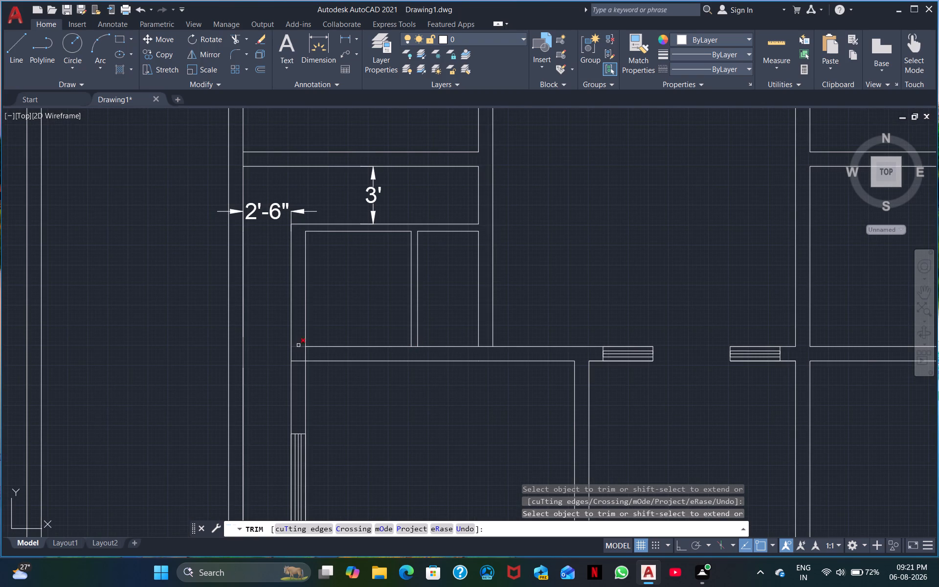
{"action": "left_click", "coordinate": [298, 345]}
{"action": "left_click", "coordinate": [307, 353]}
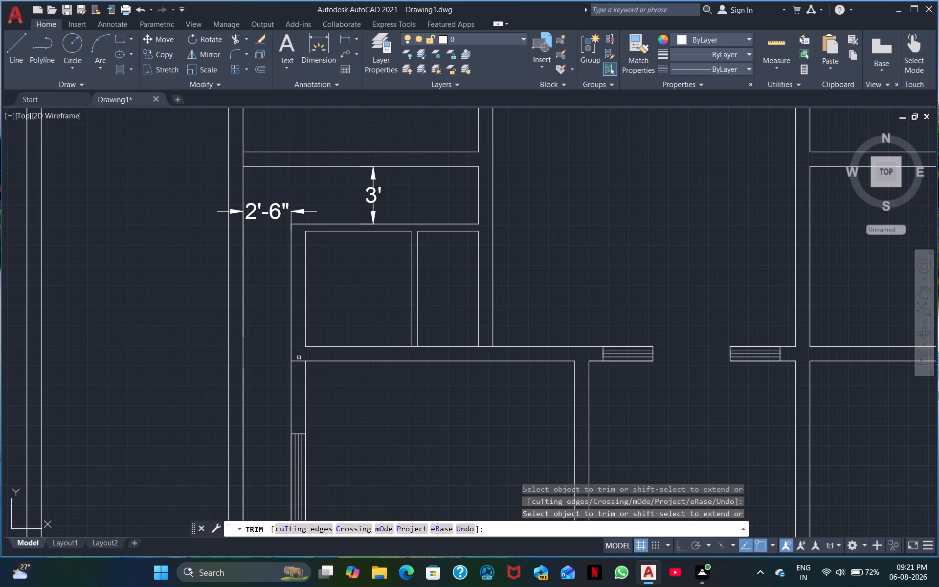
{"action": "left_click", "coordinate": [299, 361]}
Examine the whole house plan and its plot boundary after the wall junction cleanup.
{"action": "middle_click_drag", "start_coordinate": [475, 437], "coordinate": [465, 422]}
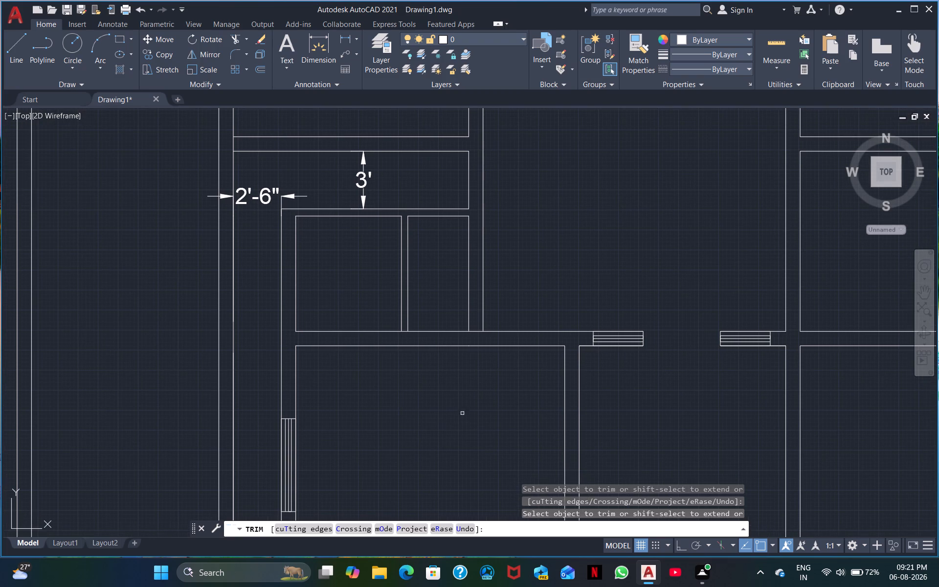
{"action": "scroll", "coordinate": [463, 406], "scroll_direction": "down", "scroll_amount": 1}
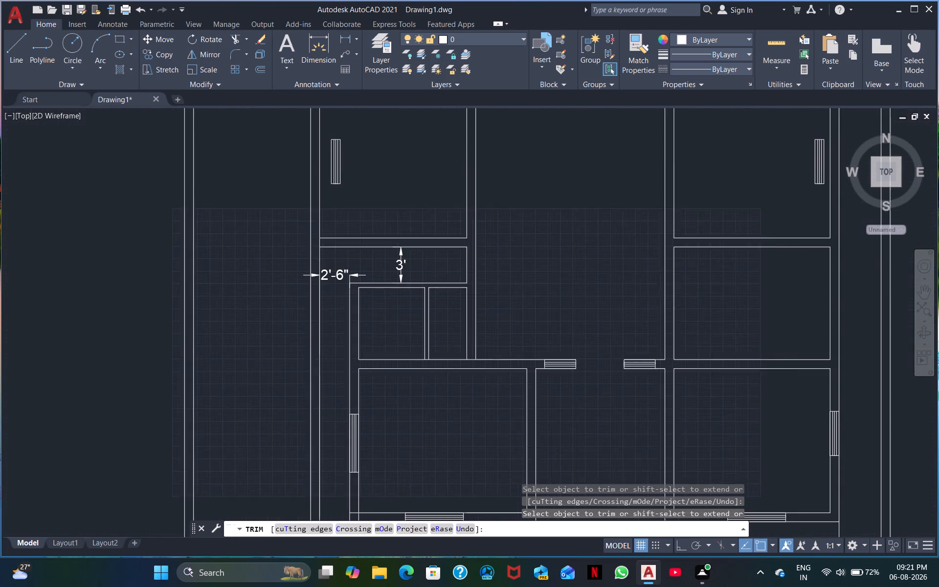
{"action": "middle_click_drag", "start_coordinate": [455, 404], "coordinate": [454, 413]}
{"action": "scroll", "coordinate": [454, 412], "scroll_direction": "down", "scroll_amount": 1}
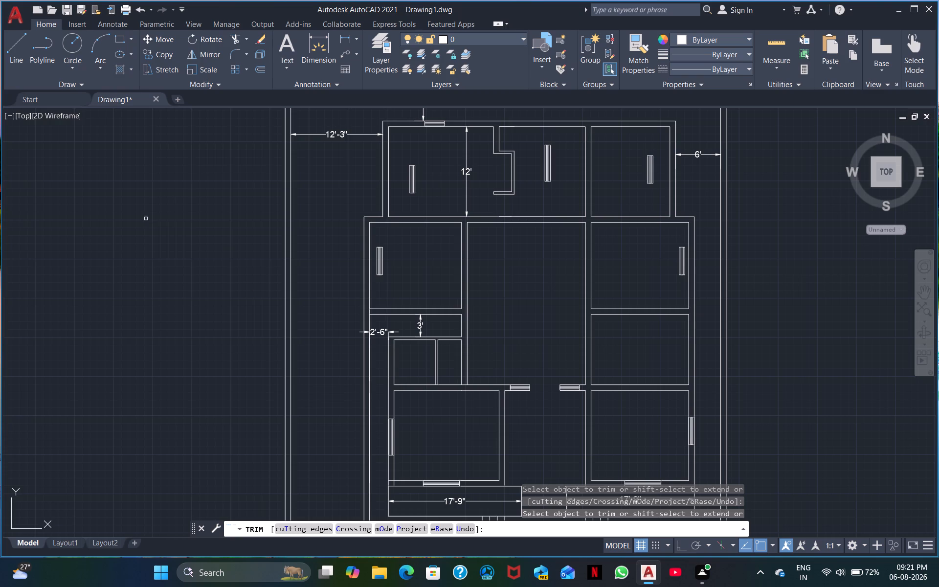
{"action": "middle_click_drag", "start_coordinate": [145, 219], "coordinate": [111, 261]}
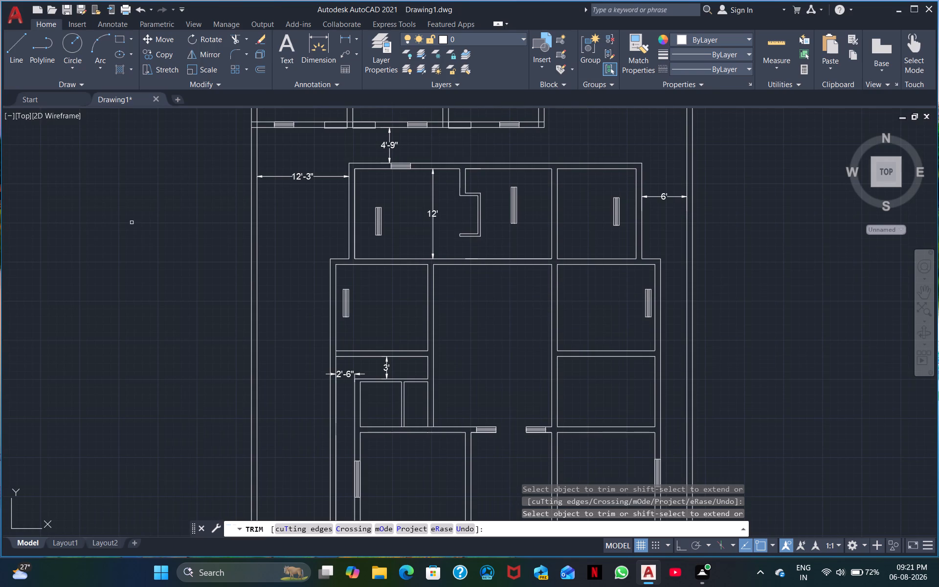
{"action": "scroll", "coordinate": [132, 223], "scroll_direction": "down", "scroll_amount": 1}
{"action": "middle_click_drag", "start_coordinate": [132, 223], "coordinate": [108, 191]}
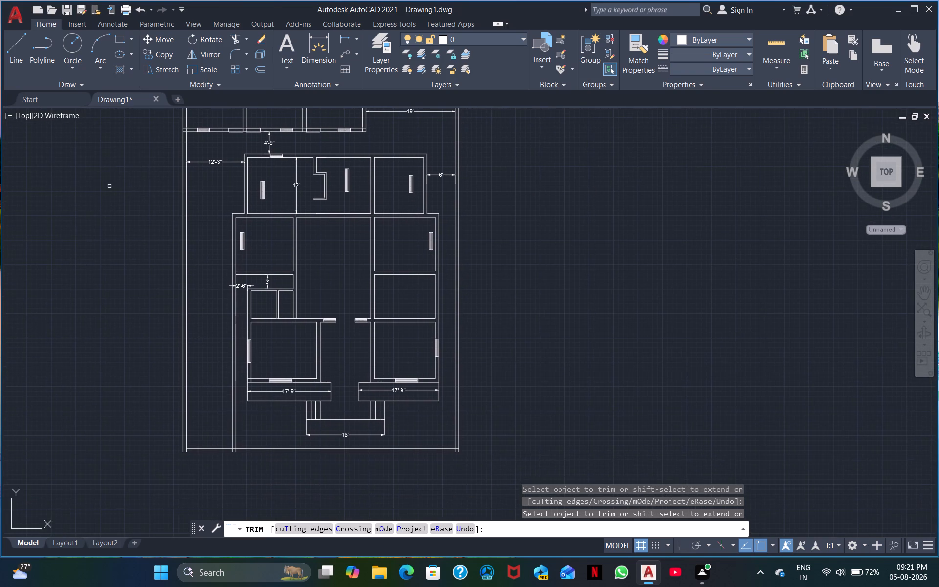
{"action": "scroll", "coordinate": [109, 186], "scroll_direction": "down", "scroll_amount": 1}
{"action": "scroll", "coordinate": [109, 186], "scroll_direction": "up", "scroll_amount": 1}
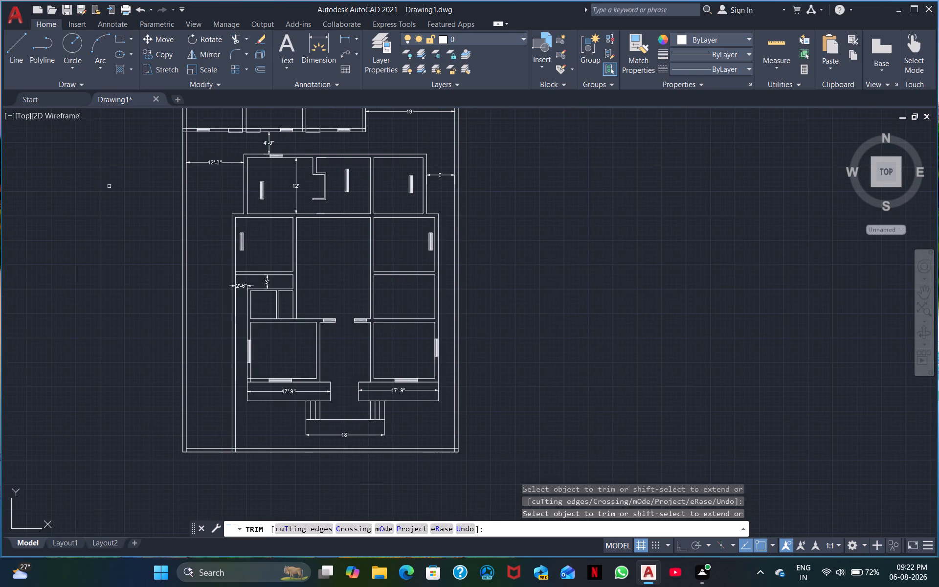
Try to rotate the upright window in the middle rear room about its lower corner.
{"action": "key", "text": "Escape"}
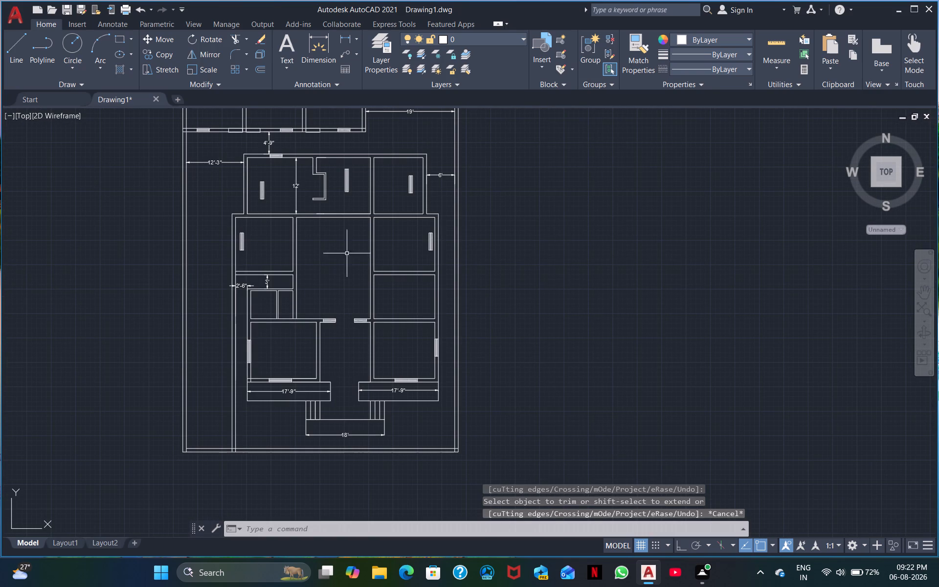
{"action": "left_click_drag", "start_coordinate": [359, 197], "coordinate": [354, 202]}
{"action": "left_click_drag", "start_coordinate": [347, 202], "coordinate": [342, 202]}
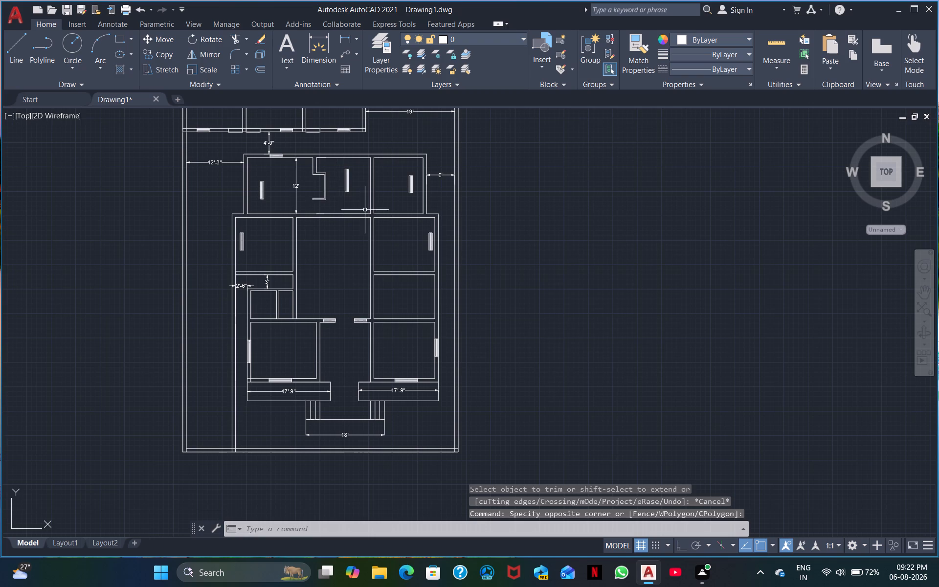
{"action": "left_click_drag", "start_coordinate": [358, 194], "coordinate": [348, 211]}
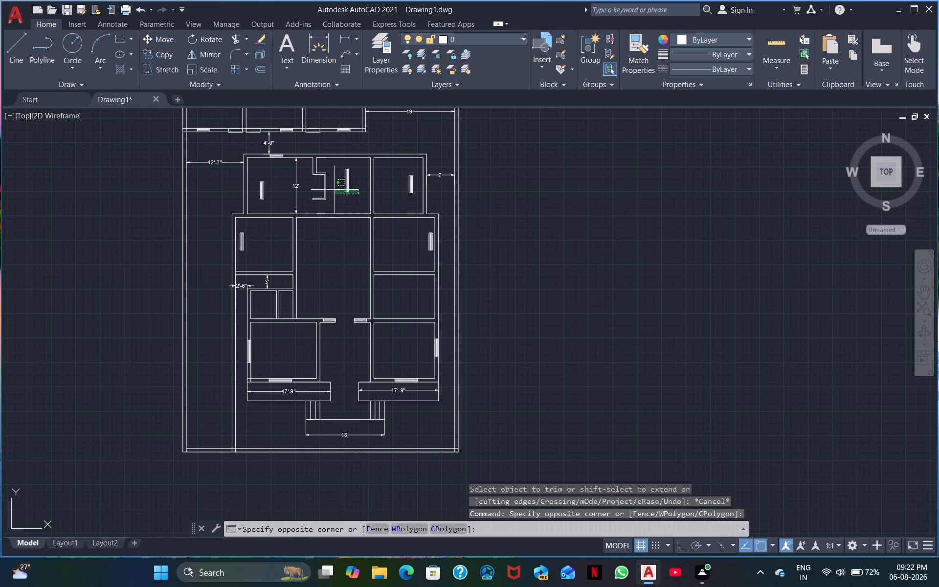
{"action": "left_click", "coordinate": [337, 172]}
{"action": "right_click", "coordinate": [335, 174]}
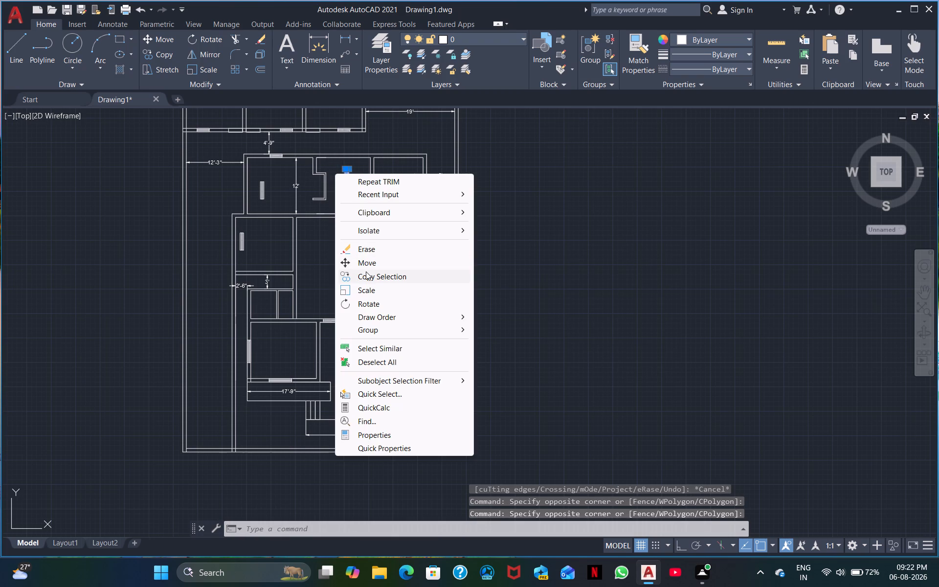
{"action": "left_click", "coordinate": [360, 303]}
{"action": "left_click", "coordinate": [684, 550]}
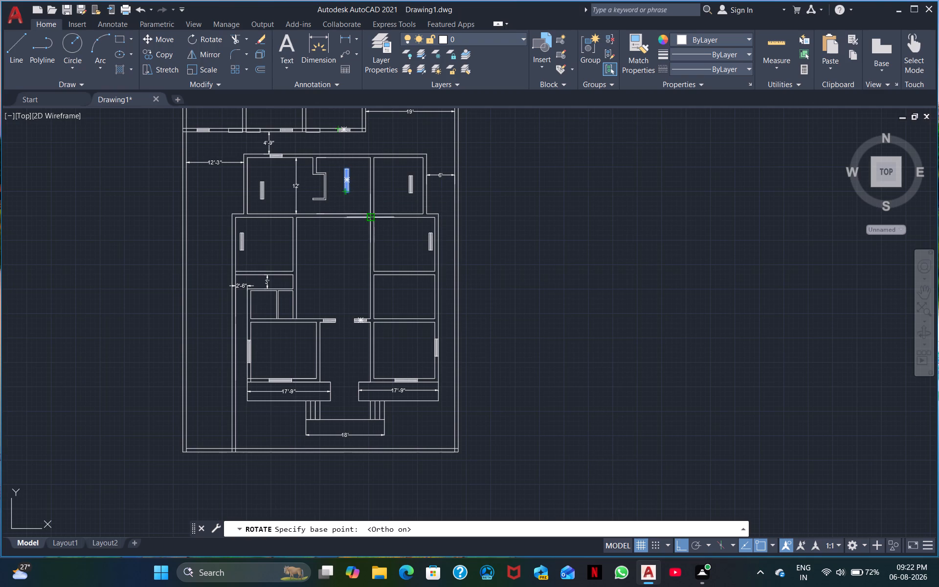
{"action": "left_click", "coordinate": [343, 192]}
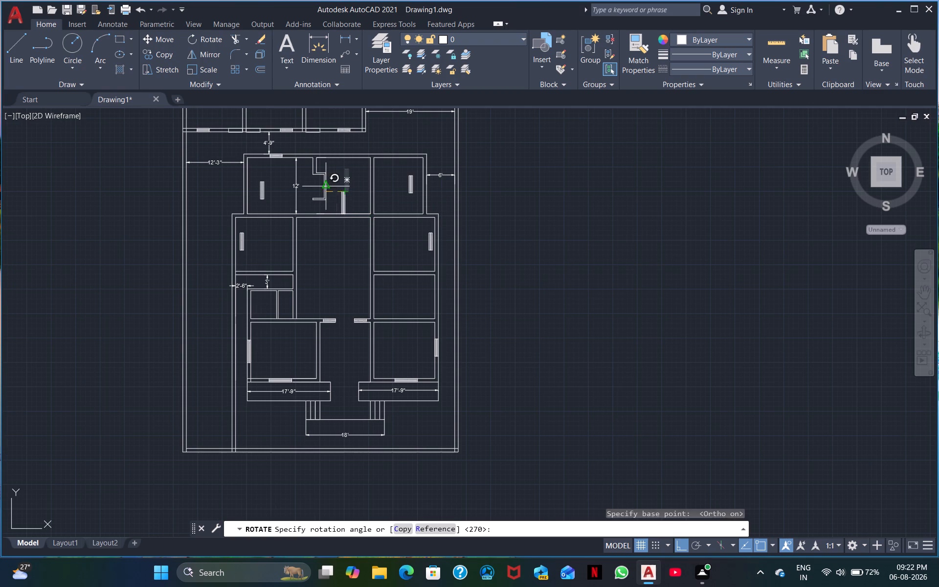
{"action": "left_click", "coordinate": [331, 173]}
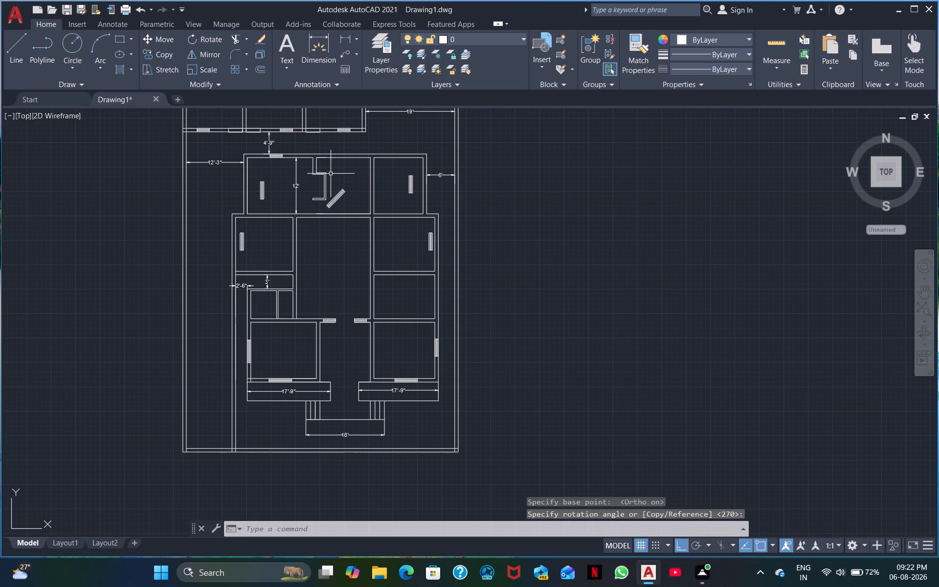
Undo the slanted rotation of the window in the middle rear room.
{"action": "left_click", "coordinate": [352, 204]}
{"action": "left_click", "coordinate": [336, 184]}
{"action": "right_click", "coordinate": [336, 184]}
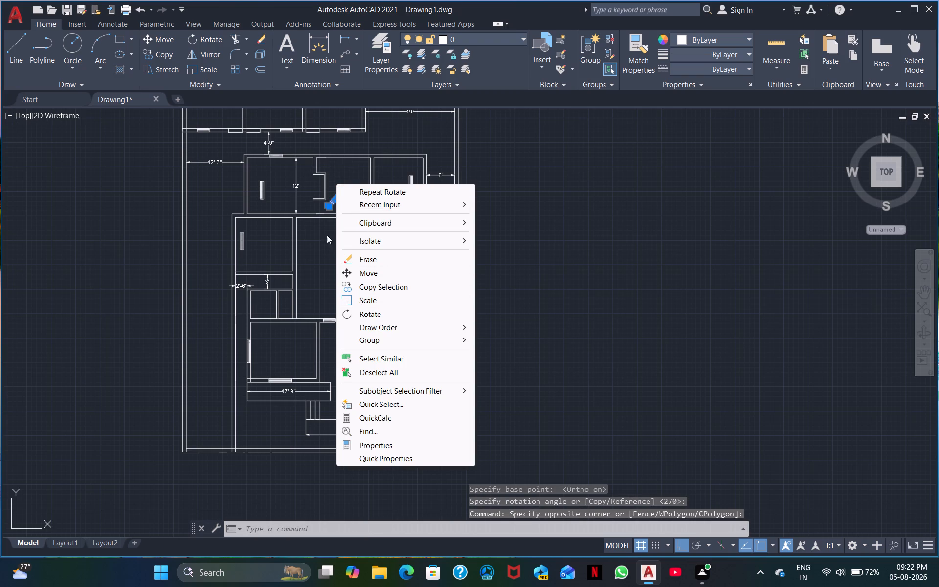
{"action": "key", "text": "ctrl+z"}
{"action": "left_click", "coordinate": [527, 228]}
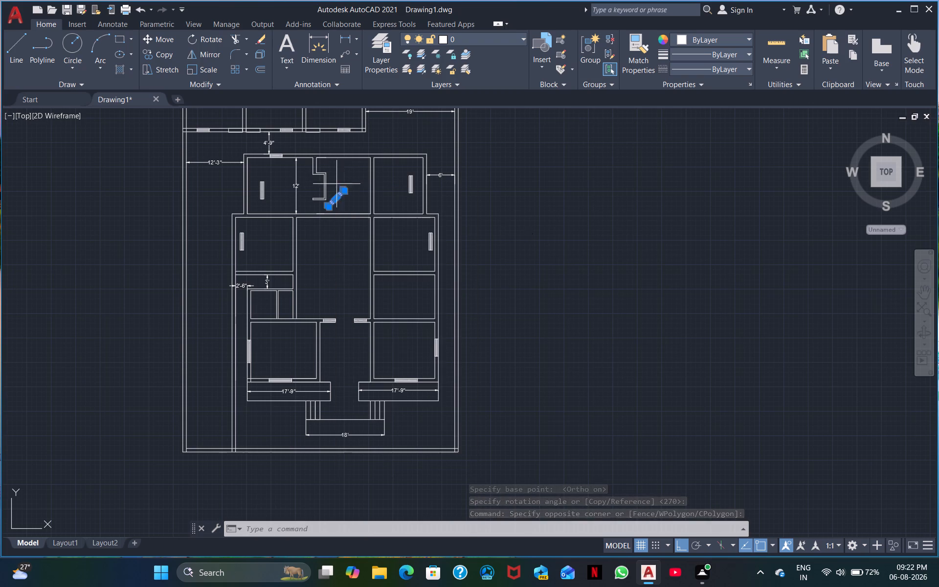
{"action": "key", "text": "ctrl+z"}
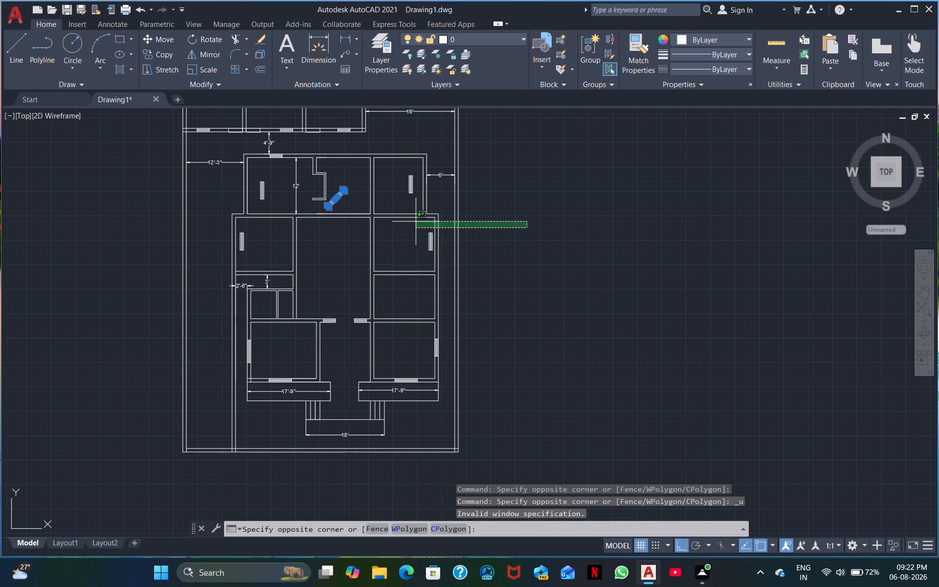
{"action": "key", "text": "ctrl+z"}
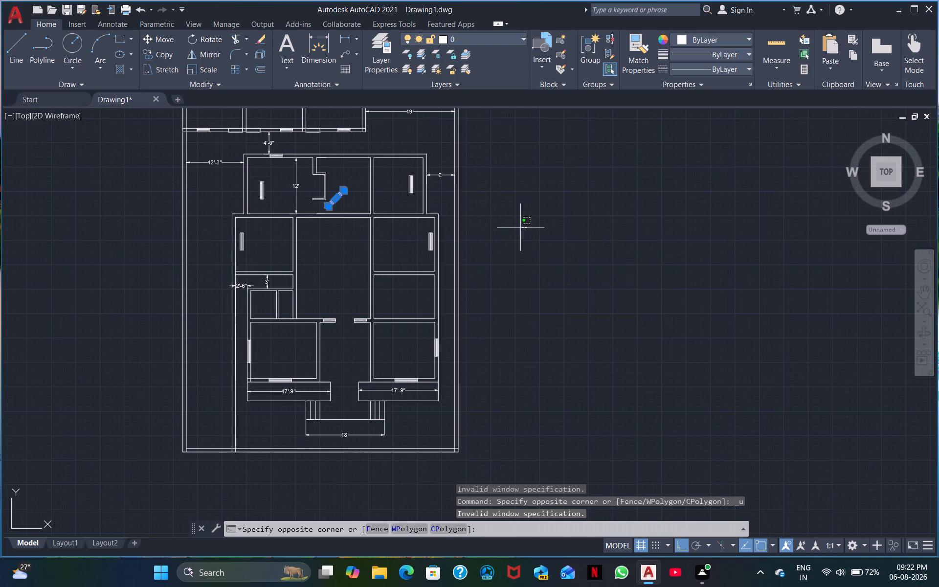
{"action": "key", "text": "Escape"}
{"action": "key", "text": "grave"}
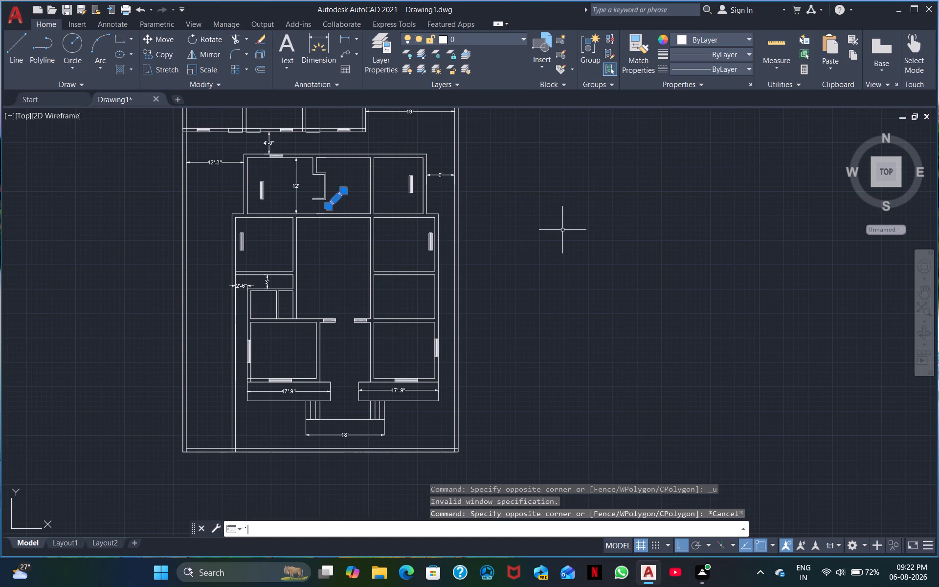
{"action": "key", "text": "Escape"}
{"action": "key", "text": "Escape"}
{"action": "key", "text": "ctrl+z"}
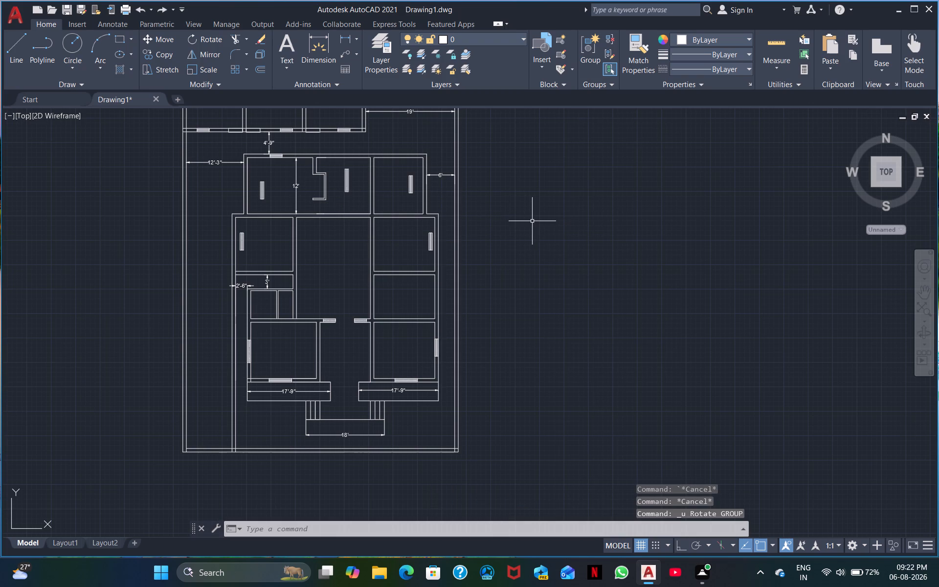
Rotate the upright window in the middle rear room by 90° about its lower corner so it lies horizontally.
{"action": "left_click", "coordinate": [353, 194]}
{"action": "left_click", "coordinate": [338, 181]}
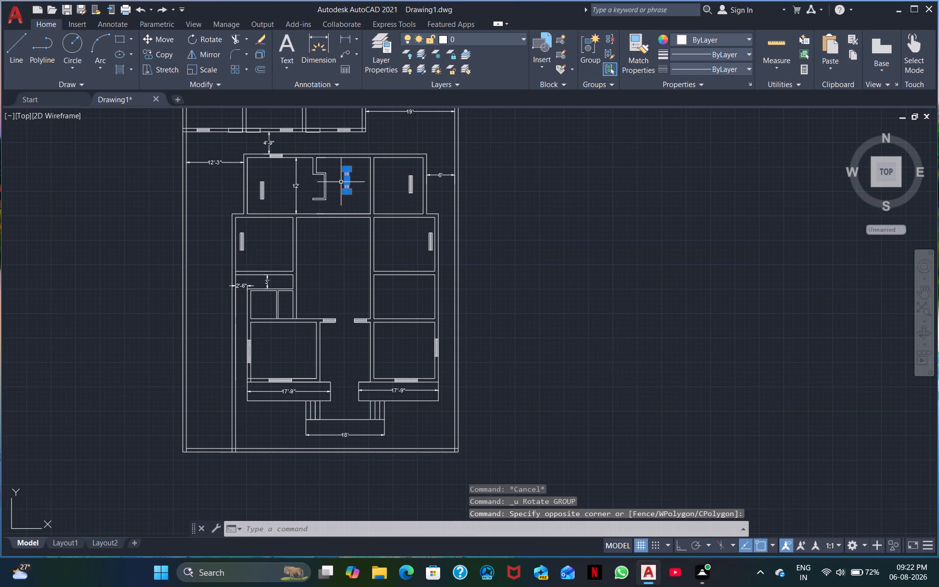
{"action": "right_click", "coordinate": [362, 191]}
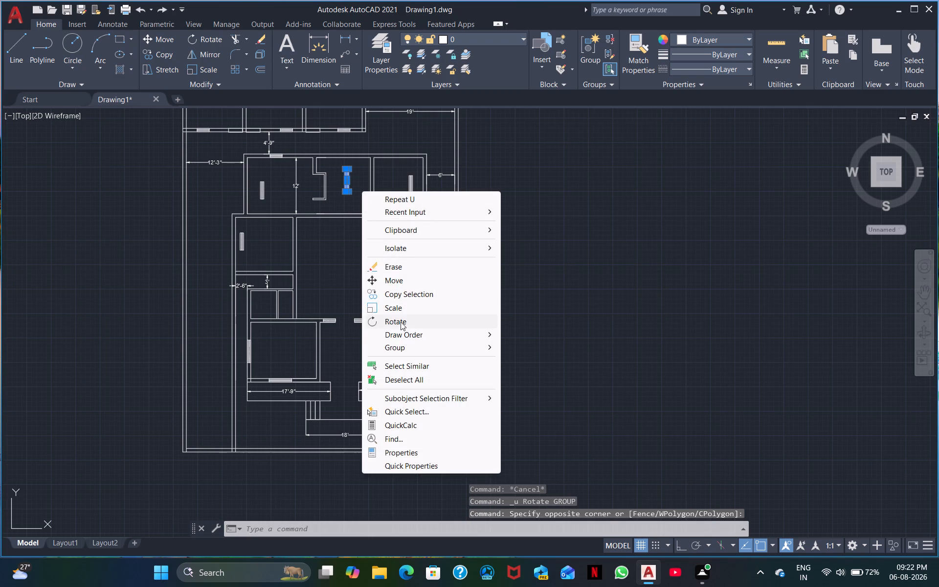
{"action": "left_click", "coordinate": [401, 322]}
{"action": "scroll", "coordinate": [360, 241], "scroll_direction": "up", "scroll_amount": 4}
{"action": "middle_click_drag", "start_coordinate": [354, 191], "coordinate": [266, 529]}
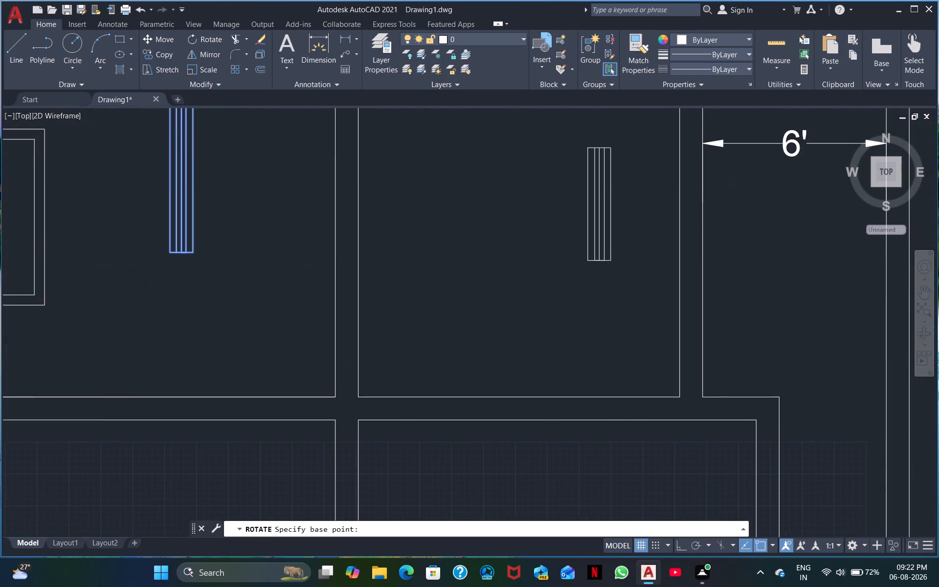
{"action": "middle_click_drag", "start_coordinate": [266, 529], "coordinate": [266, 529]}
{"action": "left_click", "coordinate": [190, 251]}
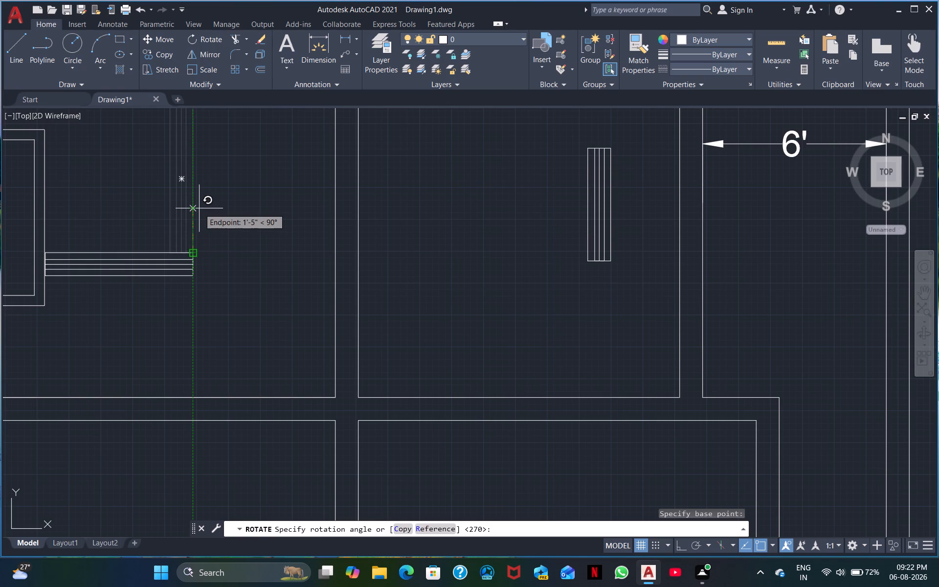
{"action": "left_click", "coordinate": [199, 208]}
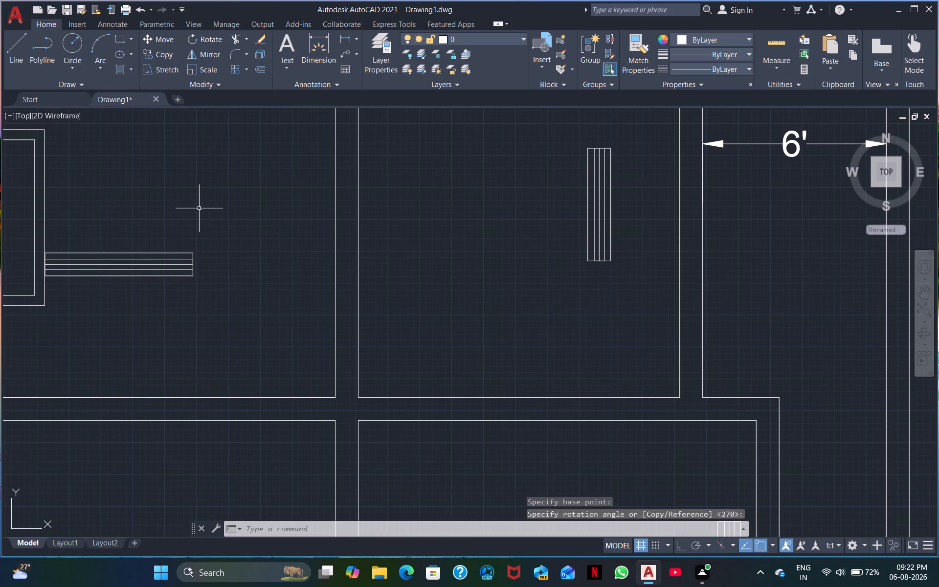
Move the horizontal window by its upper edge's midpoint into the middle rear room's rear exterior wall.
{"action": "left_click", "coordinate": [232, 309]}
{"action": "left_click", "coordinate": [136, 232]}
{"action": "right_click", "coordinate": [167, 324]}
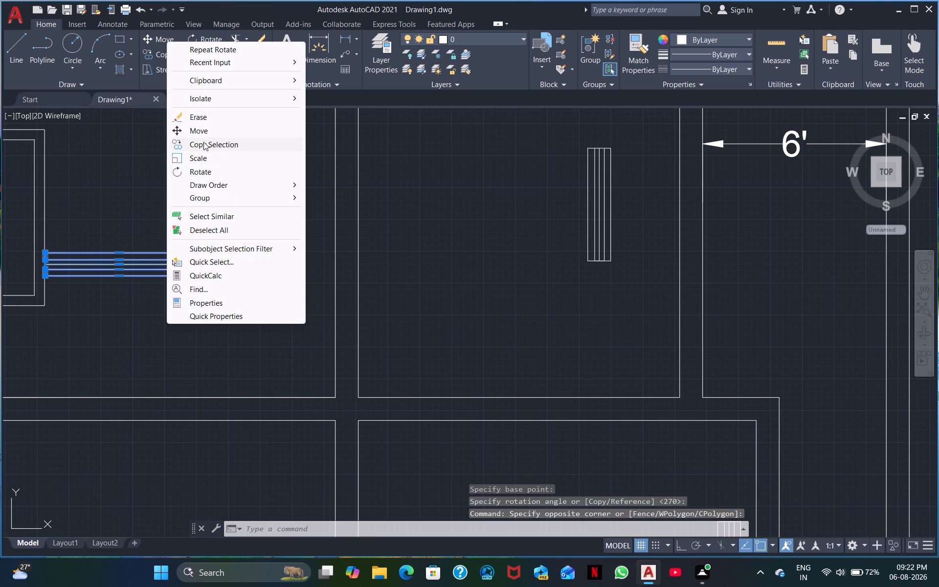
{"action": "left_click", "coordinate": [200, 127]}
{"action": "scroll", "coordinate": [169, 211], "scroll_direction": "down", "scroll_amount": 2}
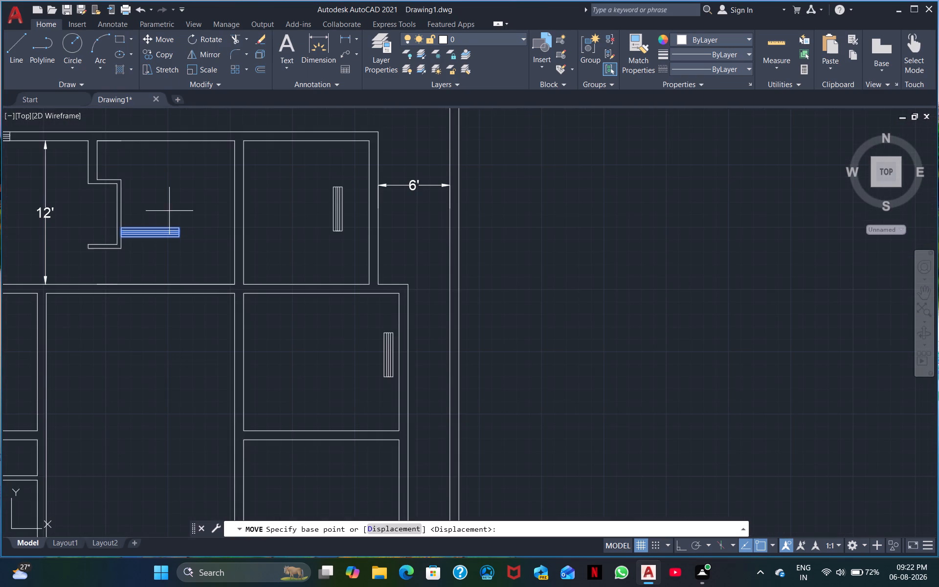
{"action": "middle_click_drag", "start_coordinate": [169, 211], "coordinate": [210, 210]}
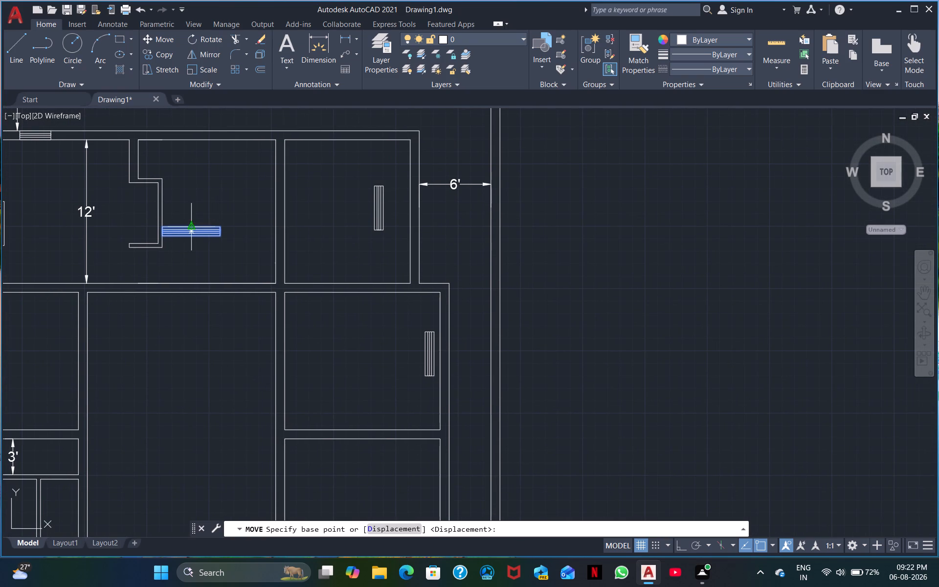
{"action": "left_click", "coordinate": [189, 222]}
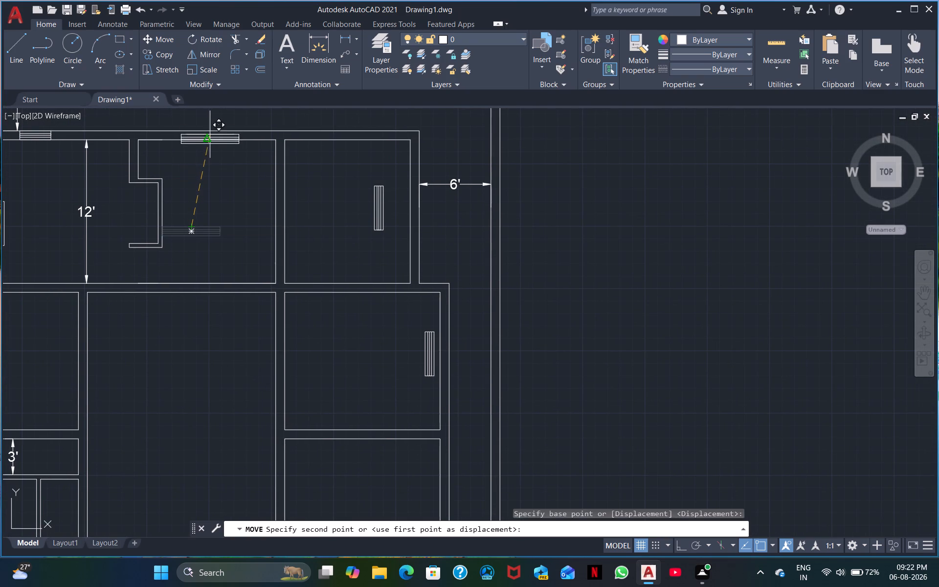
{"action": "scroll", "coordinate": [210, 133], "scroll_direction": "up", "scroll_amount": 2}
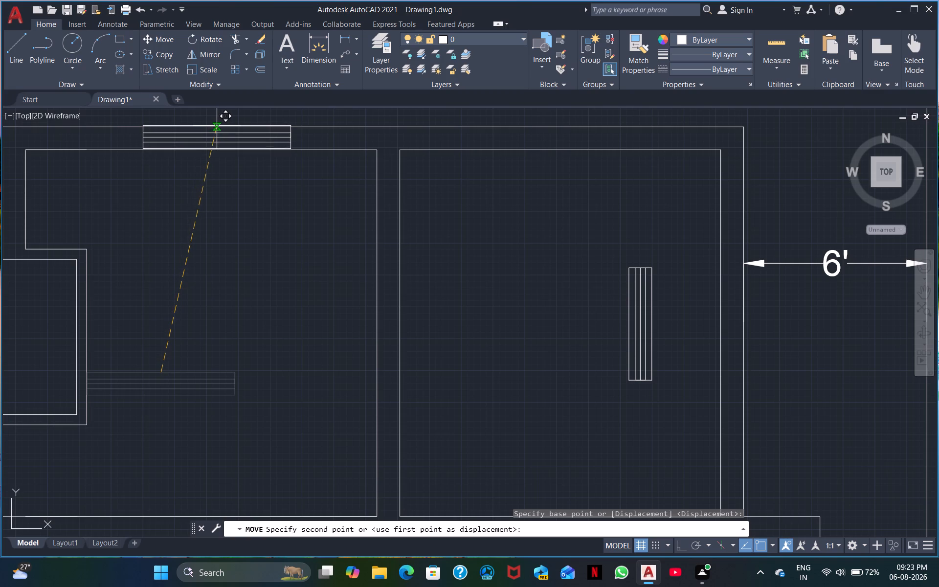
{"action": "left_click", "coordinate": [217, 127]}
Move the loose upright window in the right rear room into that room's right exterior wall.
{"action": "scroll", "coordinate": [227, 284], "scroll_direction": "down", "scroll_amount": 2}
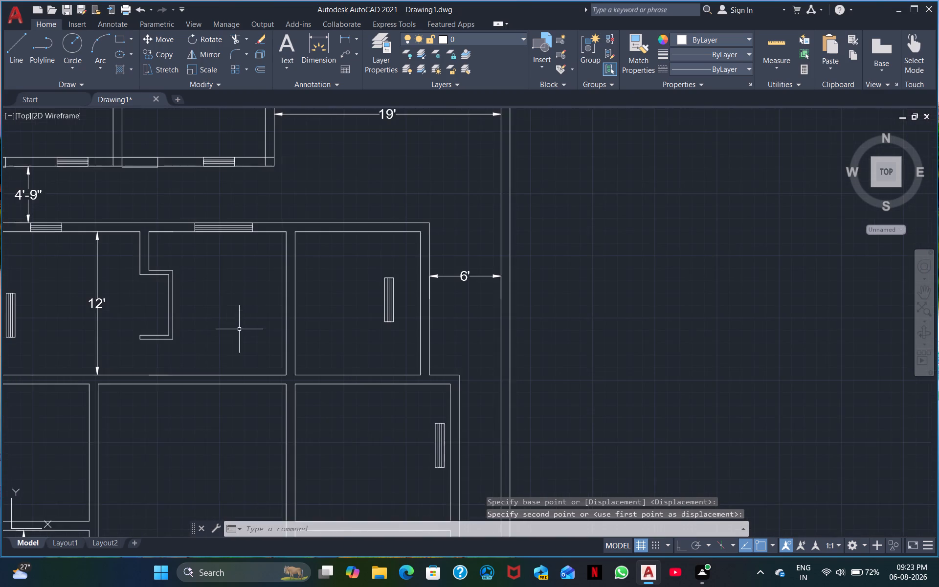
{"action": "middle_click_drag", "start_coordinate": [235, 338], "coordinate": [188, 250]}
{"action": "left_click_drag", "start_coordinate": [366, 243], "coordinate": [361, 244]}
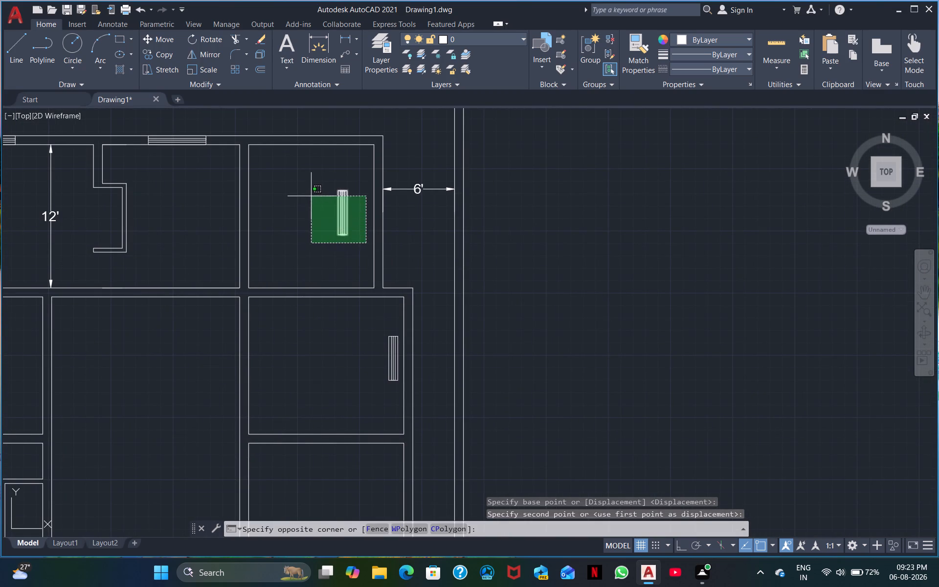
{"action": "left_click", "coordinate": [312, 193]}
{"action": "right_click", "coordinate": [307, 203]}
{"action": "left_click", "coordinate": [335, 293]}
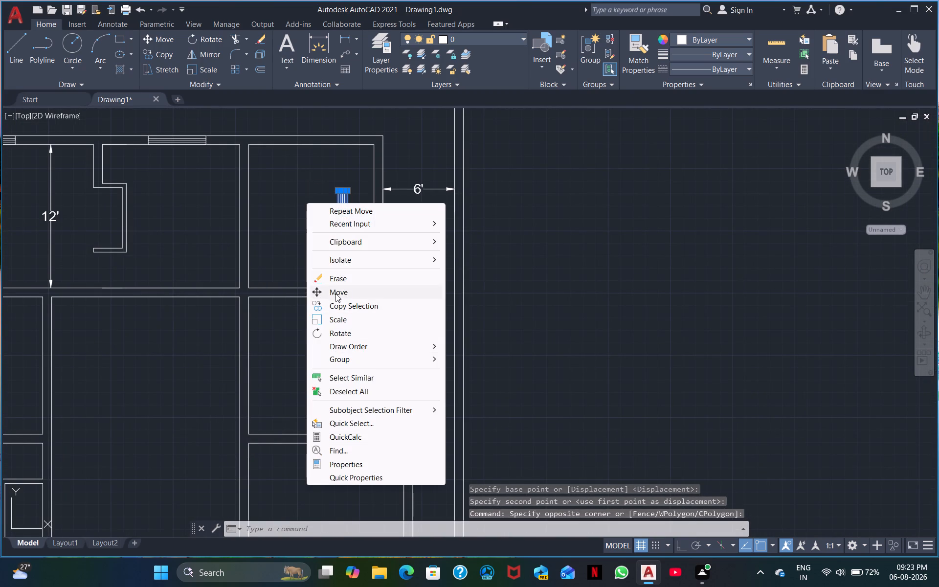
{"action": "left_click", "coordinate": [348, 215]}
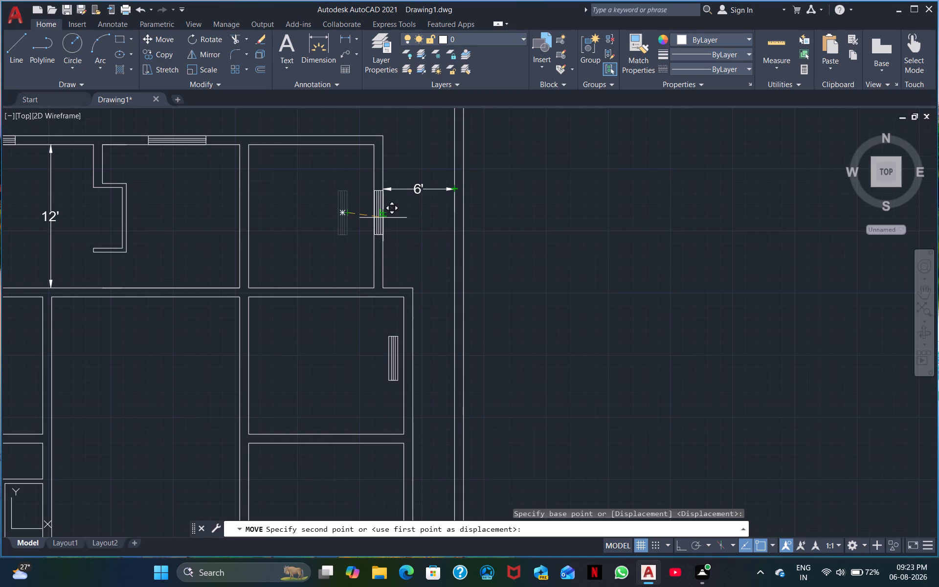
{"action": "left_click", "coordinate": [384, 214]}
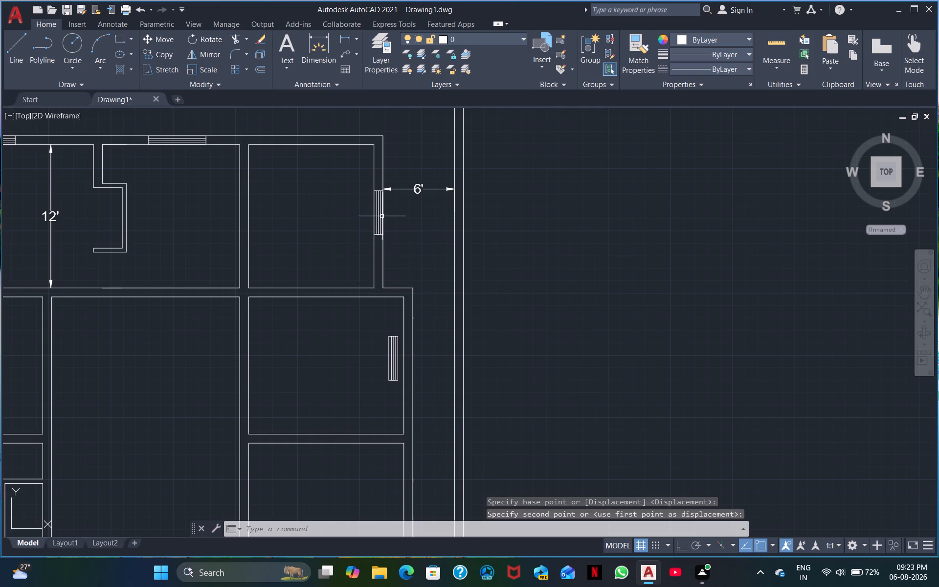
Move the loose upright window in the left rear room into that room's left exterior wall.
{"action": "scroll", "coordinate": [310, 245], "scroll_direction": "down", "scroll_amount": 1}
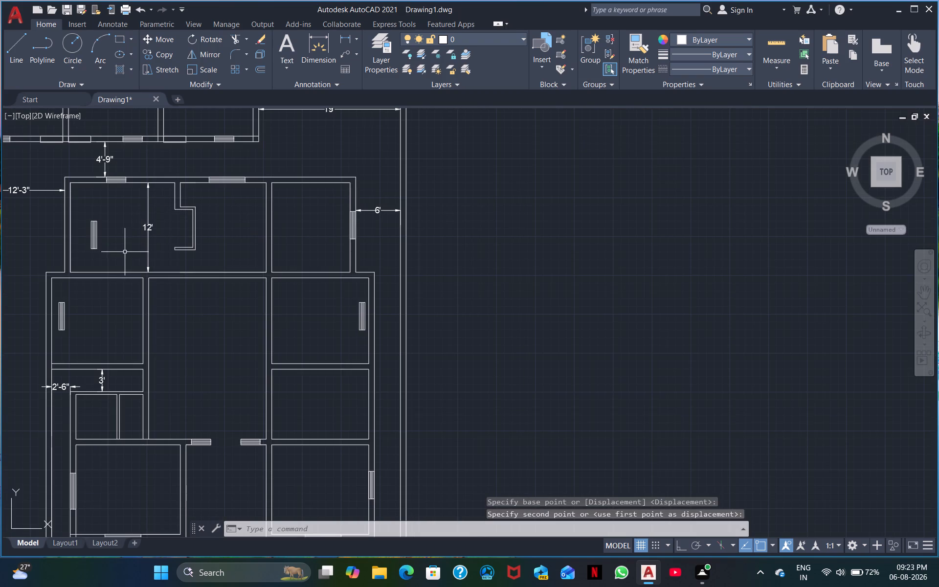
{"action": "middle_click_drag", "start_coordinate": [125, 252], "coordinate": [172, 236]}
{"action": "left_click", "coordinate": [171, 234]}
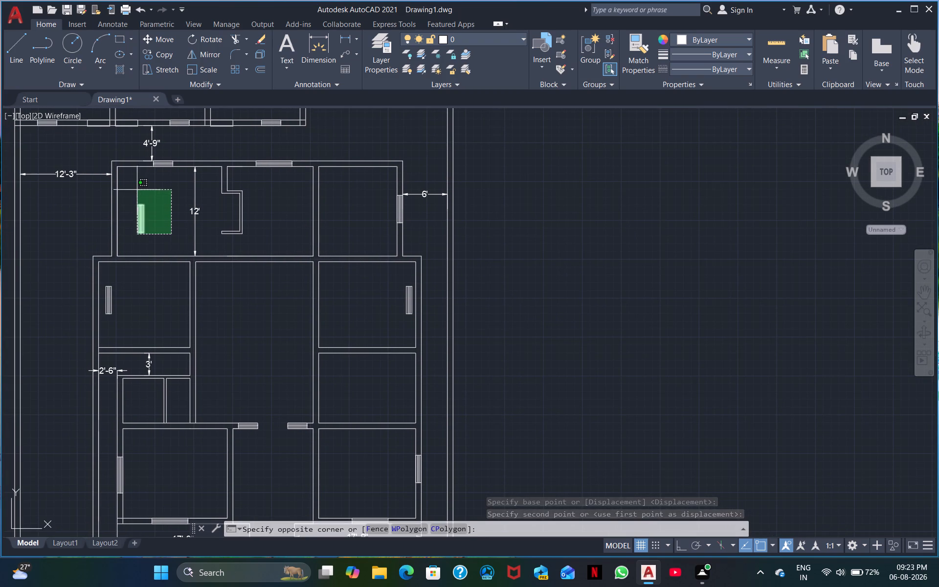
{"action": "left_click", "coordinate": [130, 197]}
{"action": "right_click", "coordinate": [130, 197]}
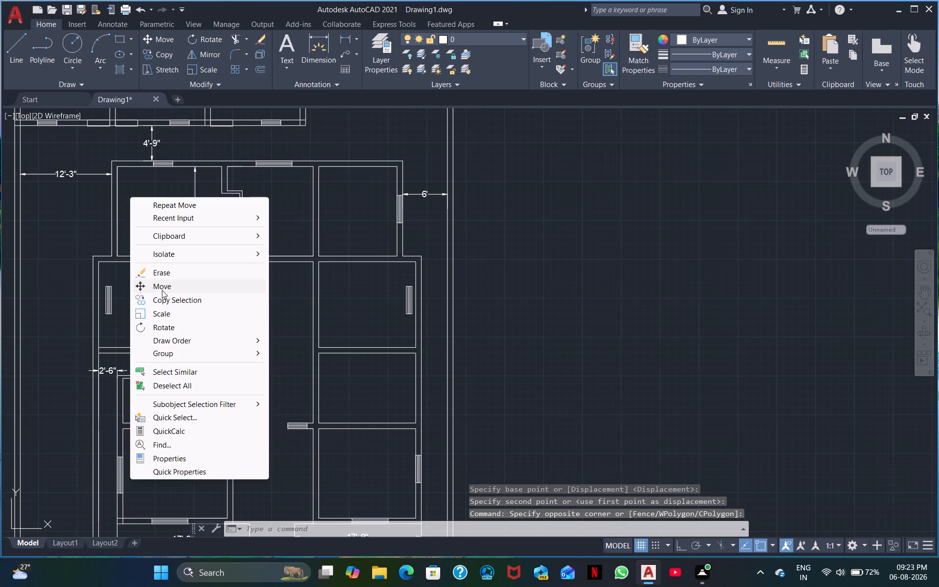
{"action": "left_click", "coordinate": [162, 287]}
{"action": "scroll", "coordinate": [131, 215], "scroll_direction": "up", "scroll_amount": 3}
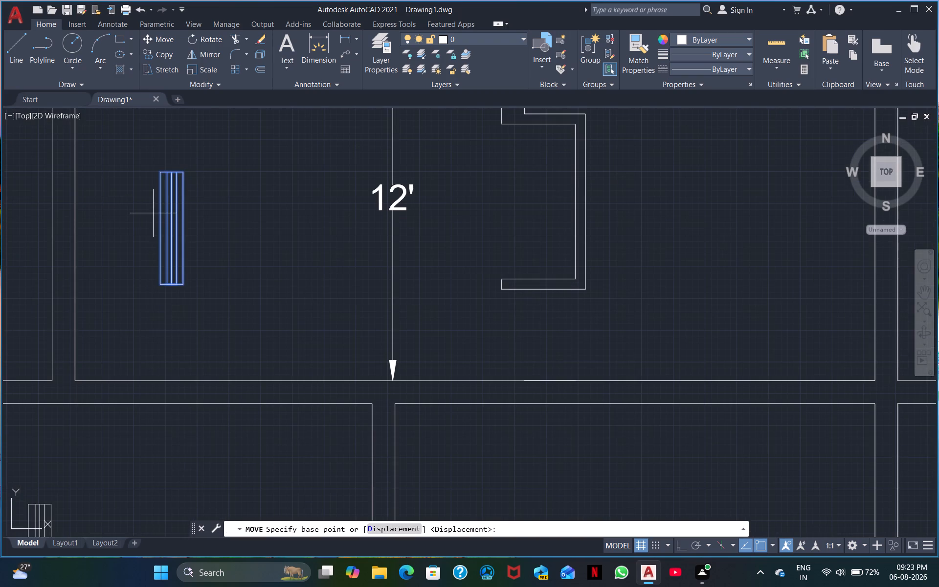
{"action": "left_click", "coordinate": [159, 216]}
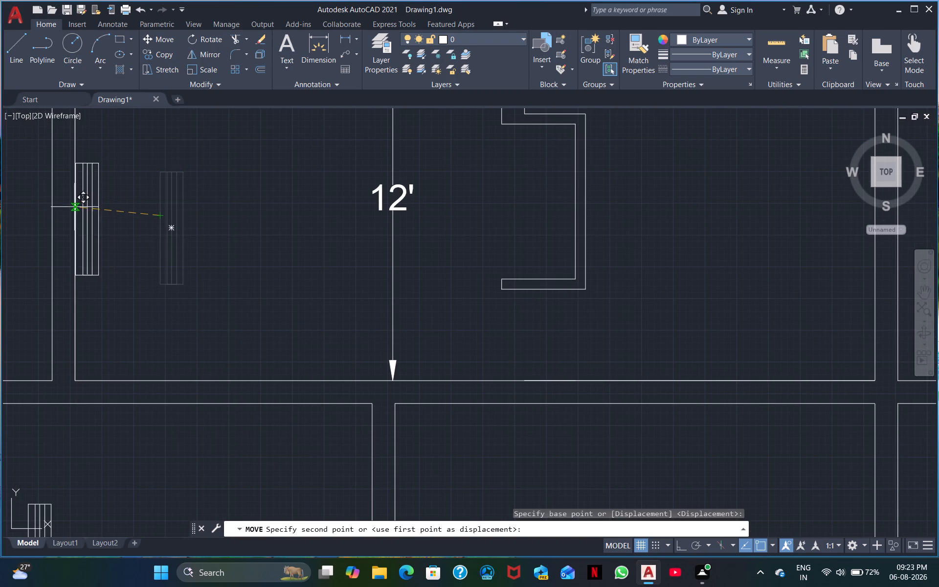
{"action": "left_click", "coordinate": [51, 193]}
{"action": "scroll", "coordinate": [178, 266], "scroll_direction": "down", "scroll_amount": 2}
{"action": "middle_click_drag", "start_coordinate": [212, 273], "coordinate": [118, 197]}
{"action": "scroll", "coordinate": [222, 233], "scroll_direction": "down", "scroll_amount": 1}
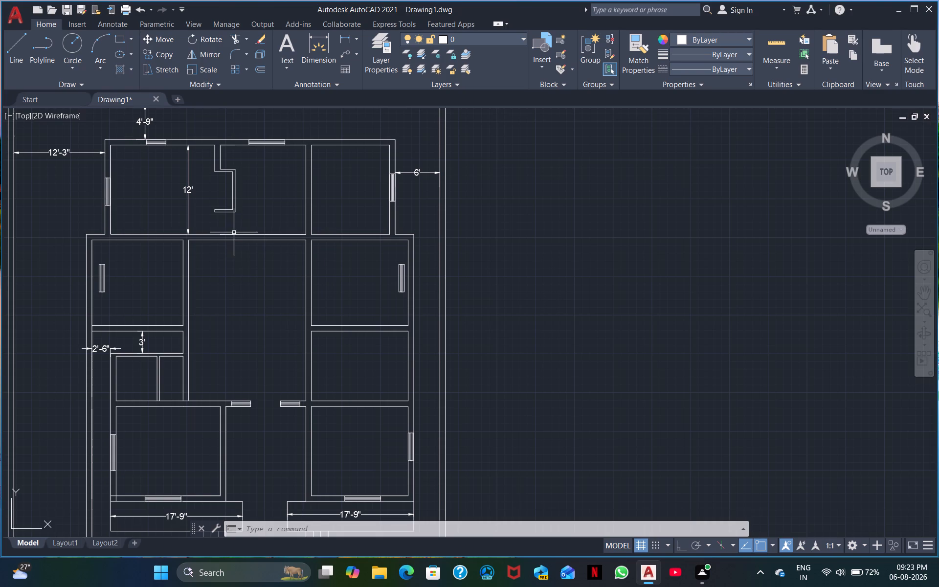
Trim the overlapping lines where the front wall of the three-room outbuilding row meets the left boundary wall.
{"action": "middle_click", "coordinate": [267, 323]}
{"action": "scroll", "coordinate": [266, 325], "scroll_direction": "down", "scroll_amount": 1}
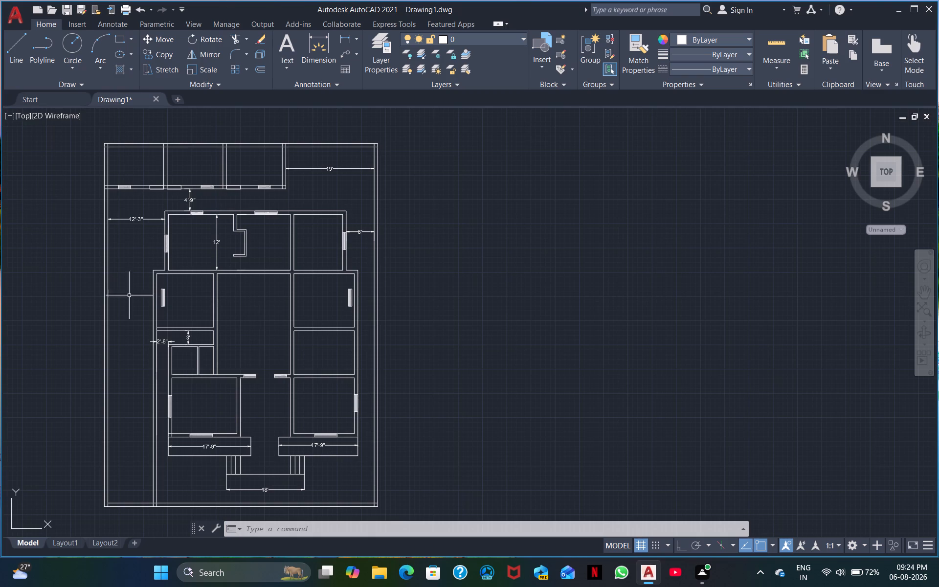
{"action": "middle_click_drag", "start_coordinate": [259, 252], "coordinate": [266, 218]}
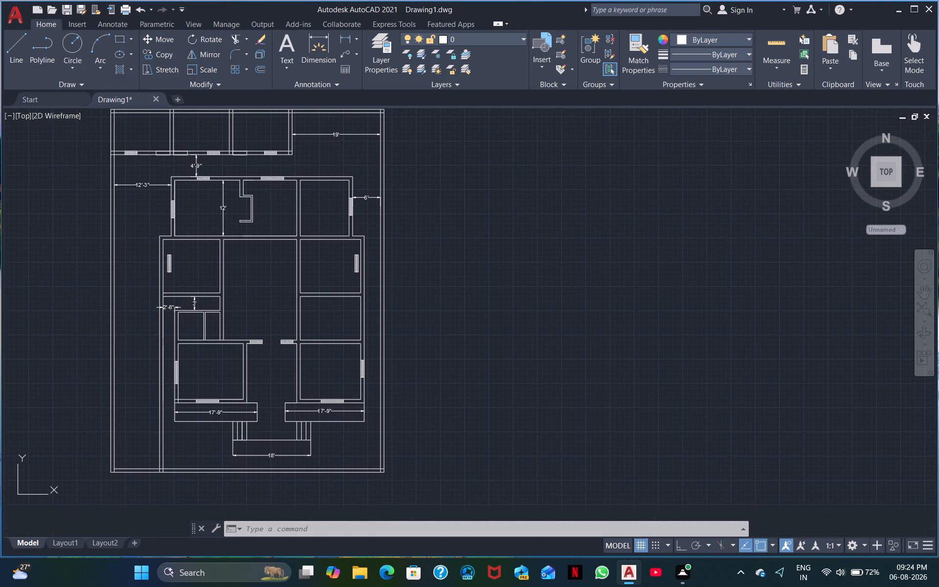
{"action": "scroll", "coordinate": [278, 212], "scroll_direction": "up", "scroll_amount": 1}
{"action": "middle_click_drag", "start_coordinate": [278, 212], "coordinate": [321, 309]}
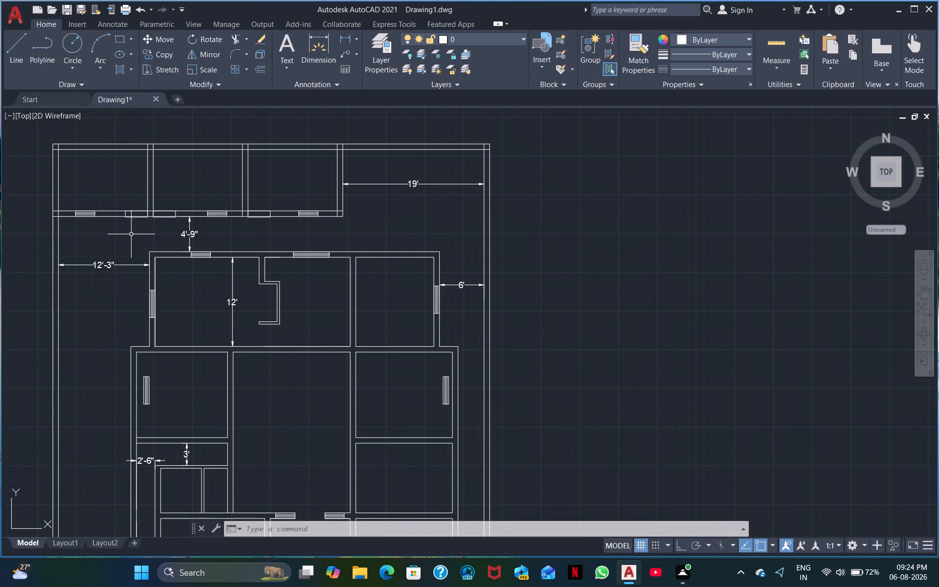
{"action": "middle_click_drag", "start_coordinate": [131, 234], "coordinate": [246, 267]}
{"action": "scroll", "coordinate": [215, 276], "scroll_direction": "up", "scroll_amount": 1}
{"action": "middle_click_drag", "start_coordinate": [215, 276], "coordinate": [220, 282]}
{"action": "scroll", "coordinate": [217, 278], "scroll_direction": "up", "scroll_amount": 1}
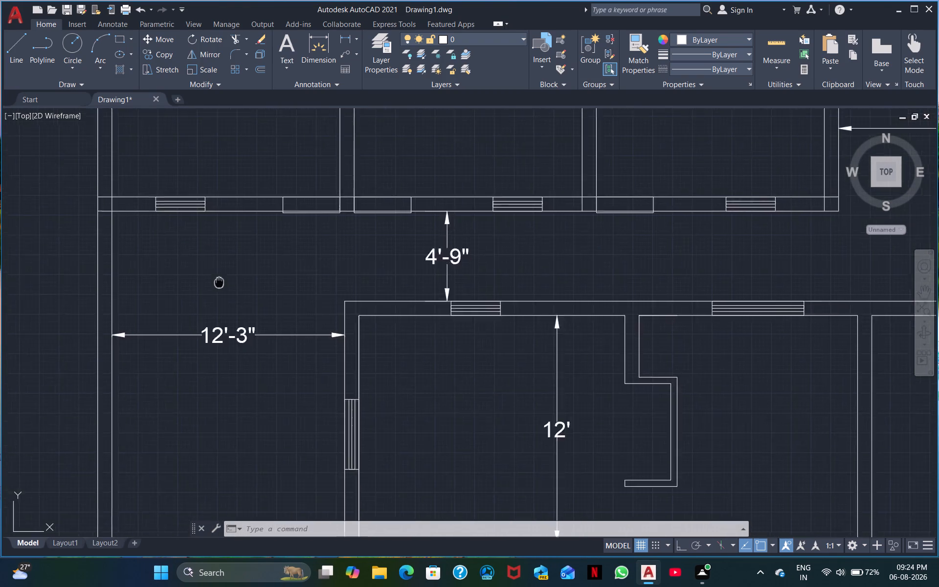
{"action": "middle_click_drag", "start_coordinate": [220, 282], "coordinate": [309, 283]}
{"action": "left_click", "coordinate": [236, 42]}
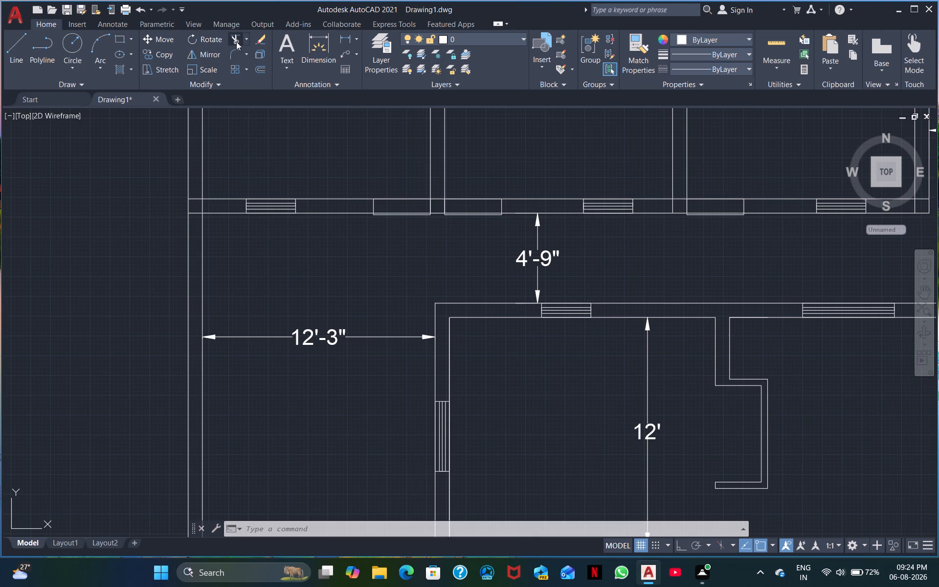
{"action": "left_click", "coordinate": [199, 212]}
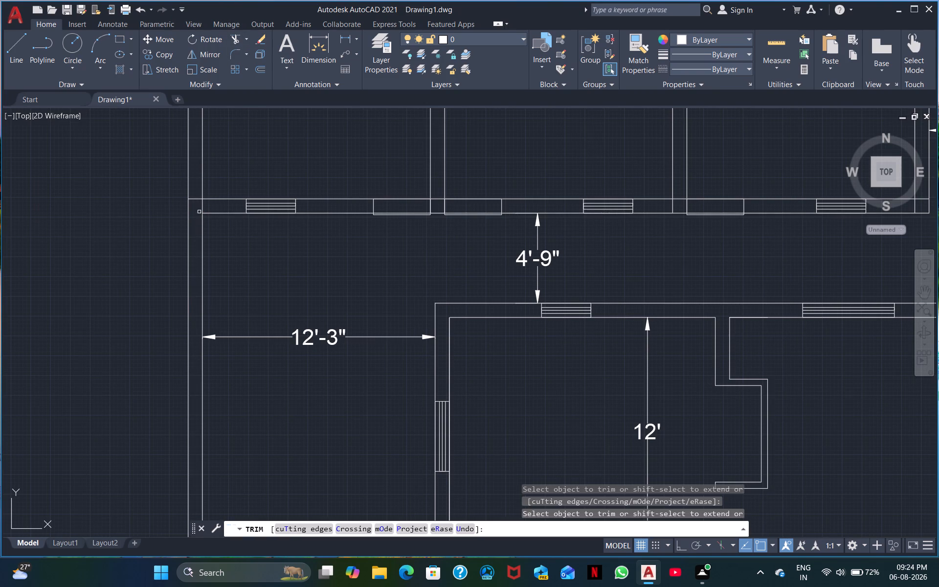
{"action": "left_click", "coordinate": [203, 206]}
{"action": "left_click", "coordinate": [196, 200]}
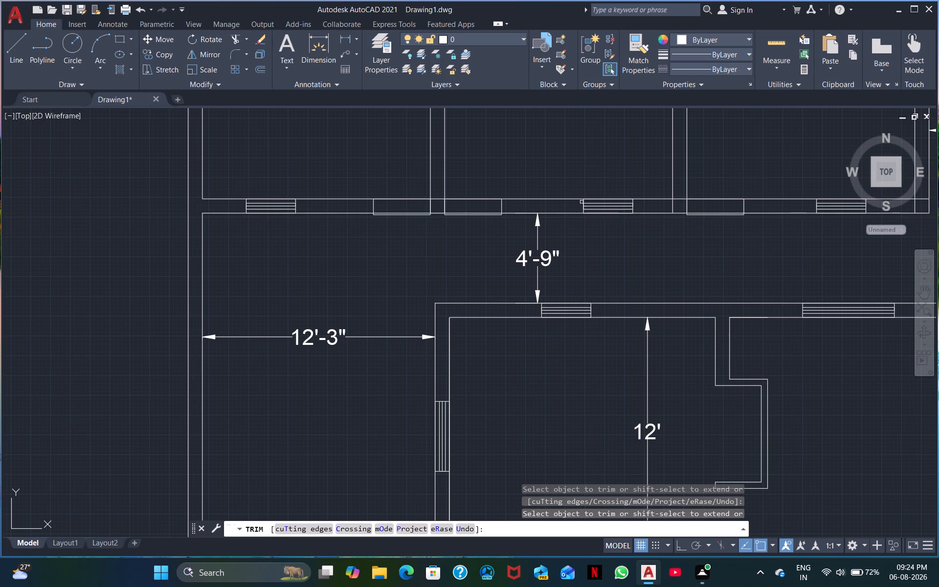
Trim the overlapping lines where the outbuilding row's front wall meets its second partition and its right end wall.
{"action": "left_click", "coordinate": [679, 199]}
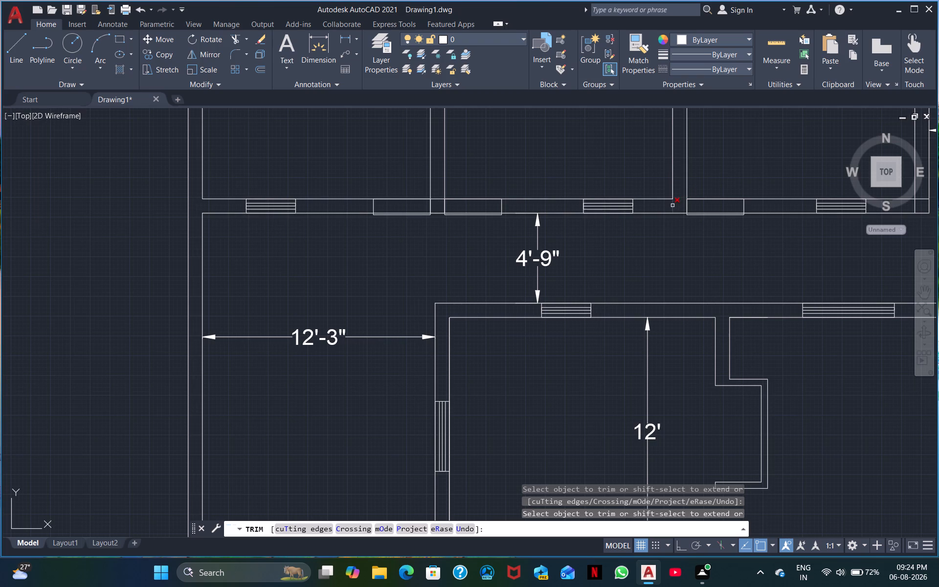
{"action": "left_click", "coordinate": [672, 205]}
{"action": "middle_click_drag", "start_coordinate": [689, 247], "coordinate": [418, 286]}
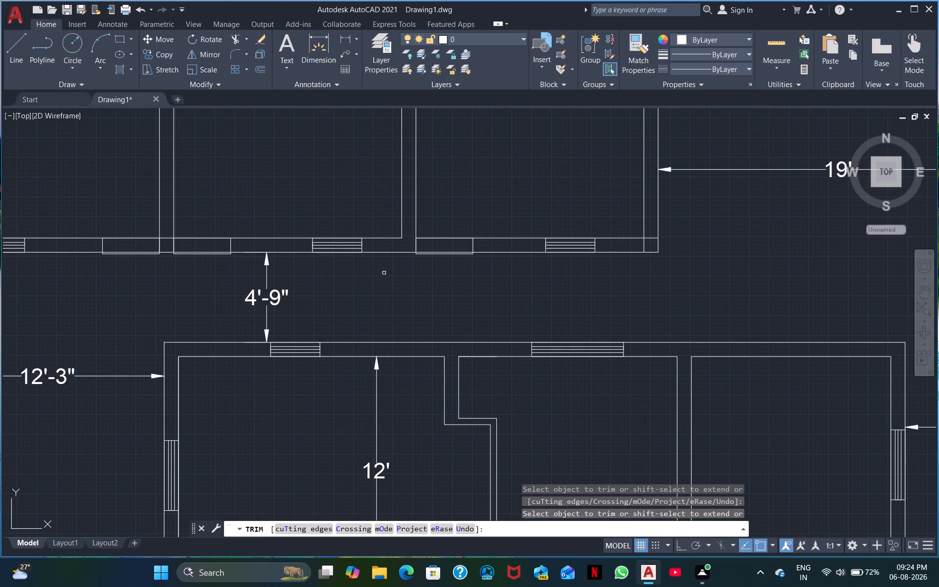
{"action": "left_click", "coordinate": [643, 245]}
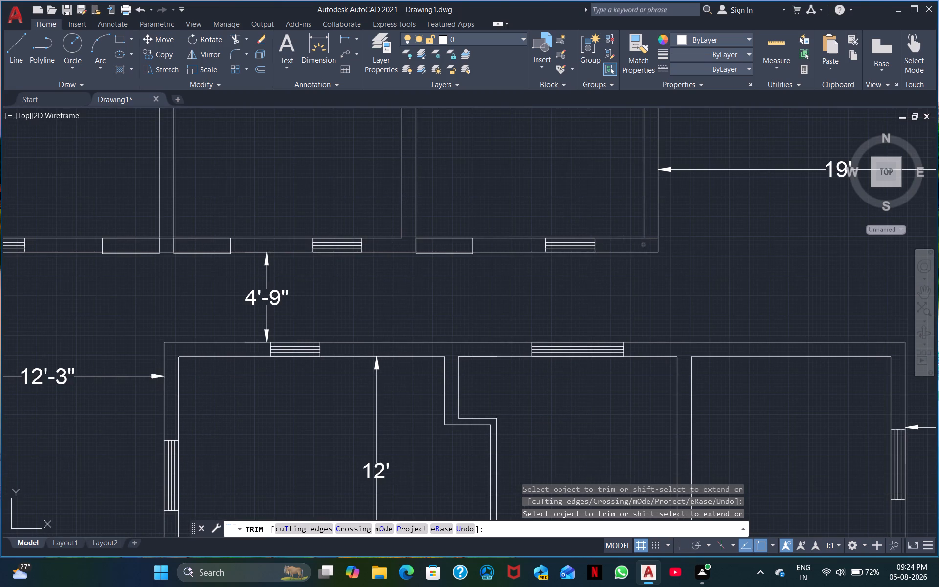
{"action": "left_click", "coordinate": [650, 237]}
Trim the overlapping lines where the outbuilding row's two partitions and right end wall meet the rear boundary wall.
{"action": "scroll", "coordinate": [584, 310], "scroll_direction": "down", "scroll_amount": 1}
{"action": "middle_click_drag", "start_coordinate": [535, 300], "coordinate": [528, 311]}
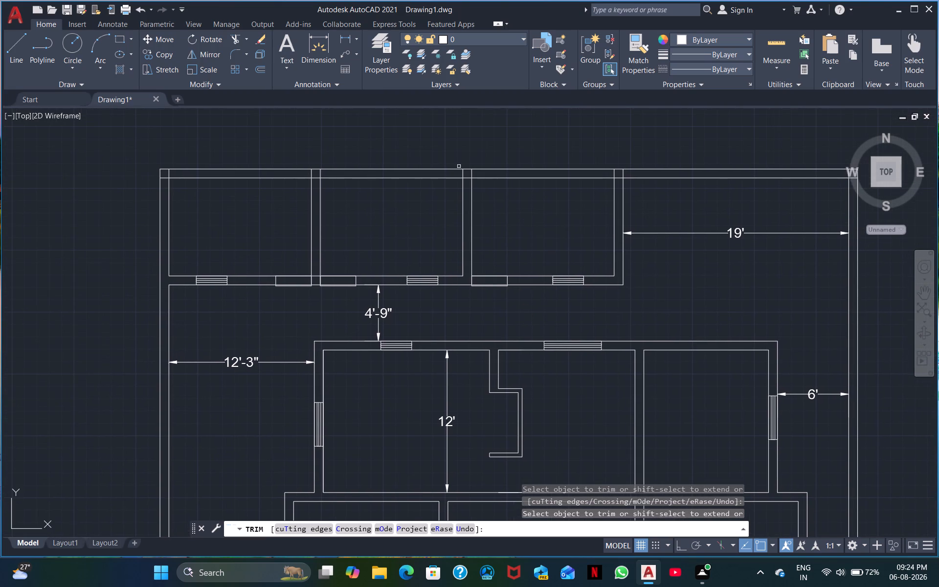
{"action": "left_click", "coordinate": [462, 176]}
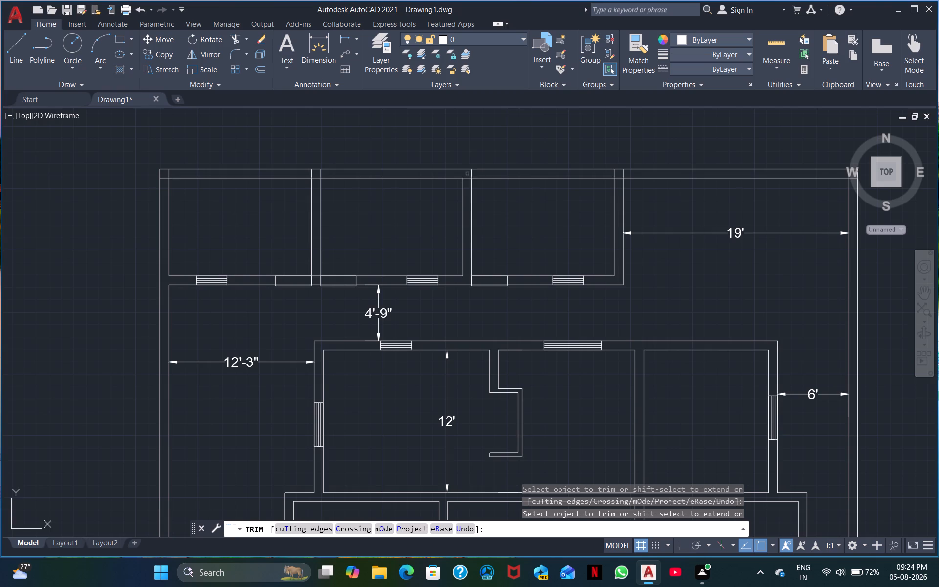
{"action": "left_click", "coordinate": [471, 175]}
{"action": "left_click", "coordinate": [469, 178]}
{"action": "left_click", "coordinate": [614, 175]}
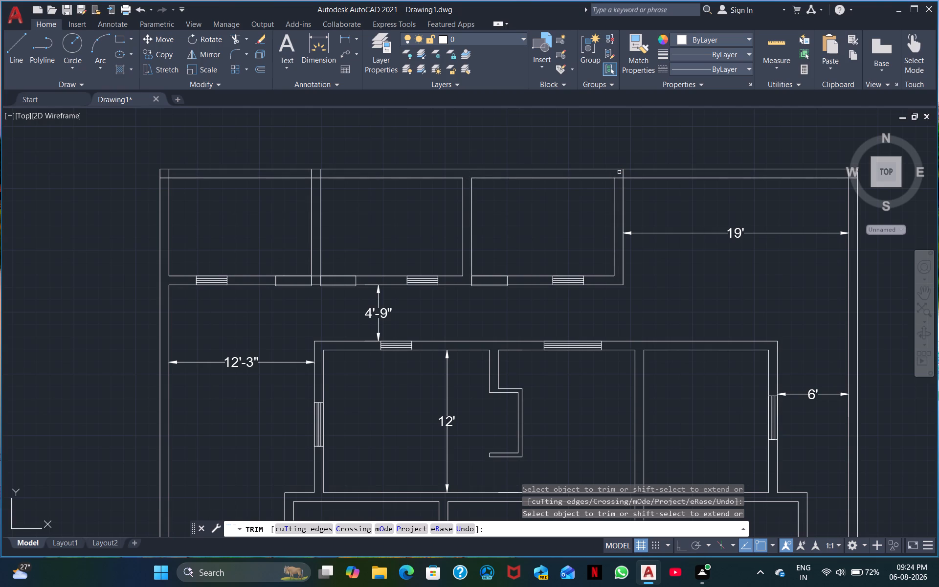
{"action": "left_click", "coordinate": [623, 174]}
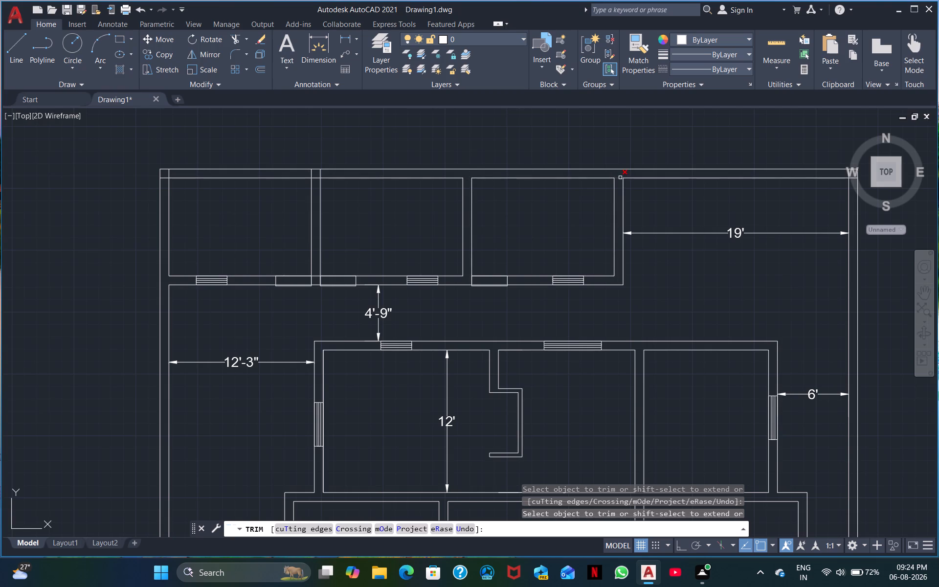
{"action": "left_click", "coordinate": [620, 178]}
{"action": "middle_click_drag", "start_coordinate": [352, 203], "coordinate": [457, 216]}
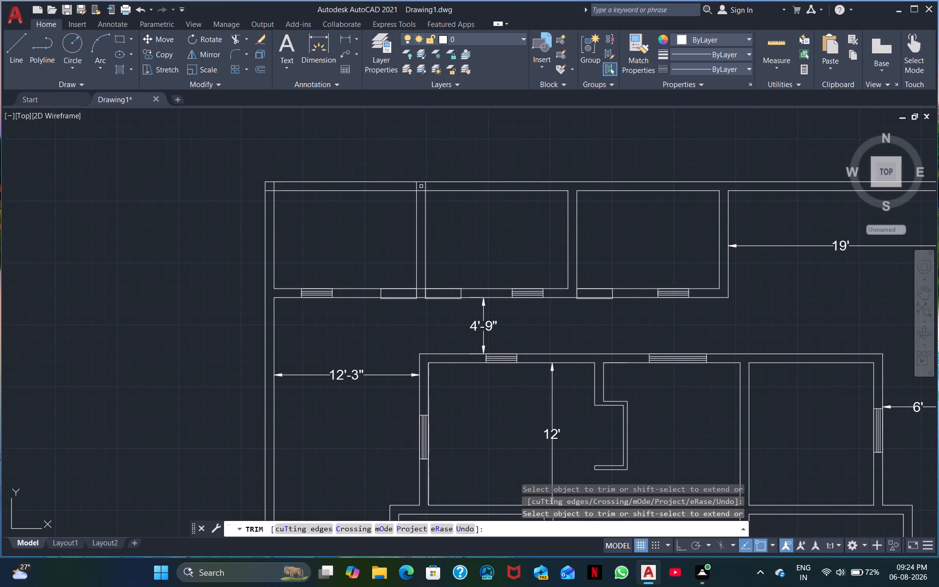
{"action": "left_click", "coordinate": [420, 191]}
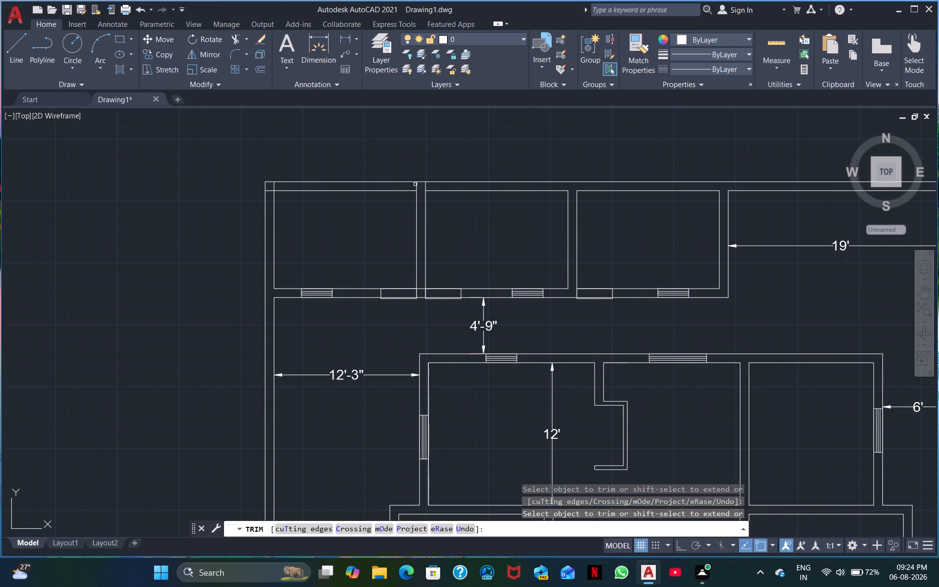
{"action": "left_click", "coordinate": [415, 186]}
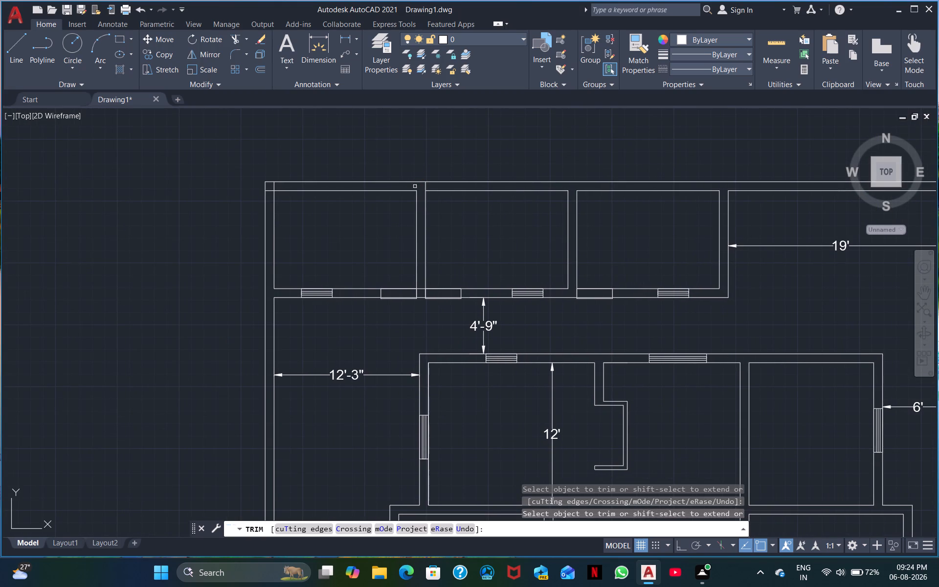
{"action": "left_click", "coordinate": [426, 186]}
Trim the crossing inner lines at the left and right rear corners of the plot's boundary wall.
{"action": "middle_click_drag", "start_coordinate": [334, 258], "coordinate": [405, 272]}
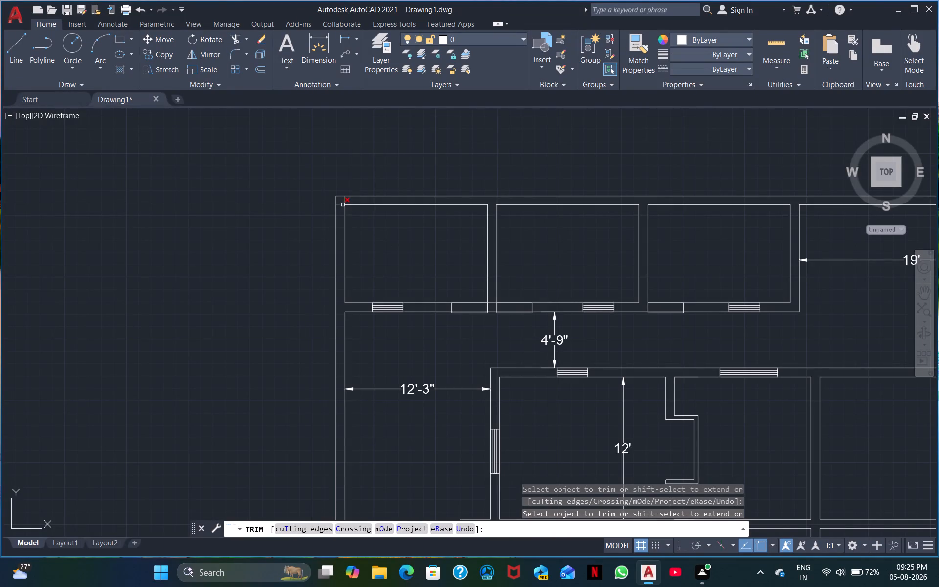
{"action": "left_click", "coordinate": [341, 204]}
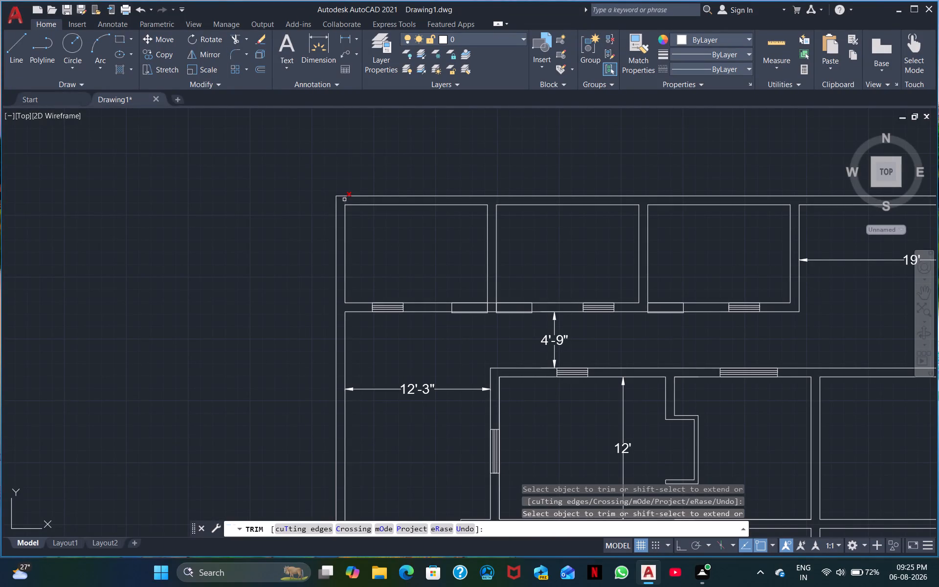
{"action": "left_click", "coordinate": [344, 200]}
{"action": "scroll", "coordinate": [382, 254], "scroll_direction": "down", "scroll_amount": 1}
{"action": "middle_click_drag", "start_coordinate": [388, 249], "coordinate": [312, 208]}
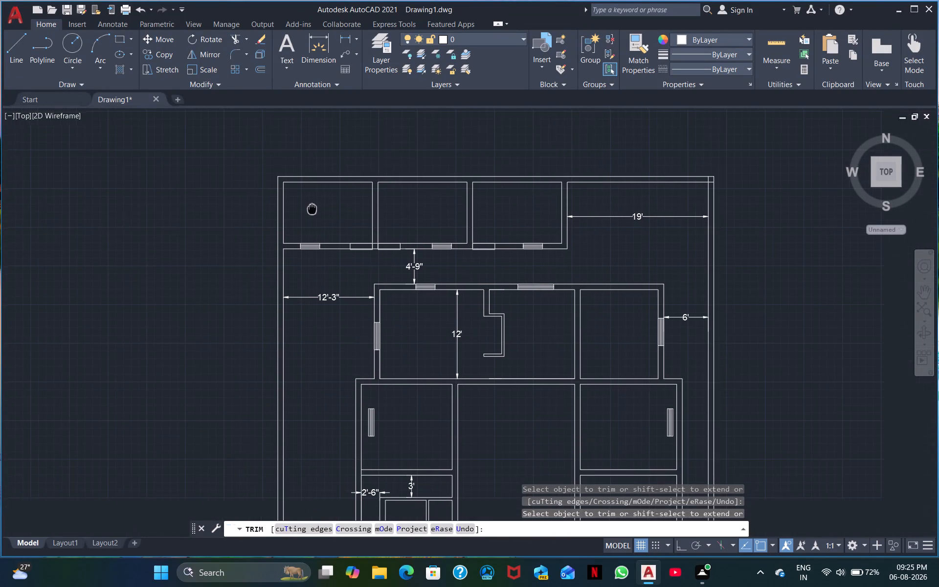
{"action": "scroll", "coordinate": [677, 202], "scroll_direction": "up", "scroll_amount": 1}
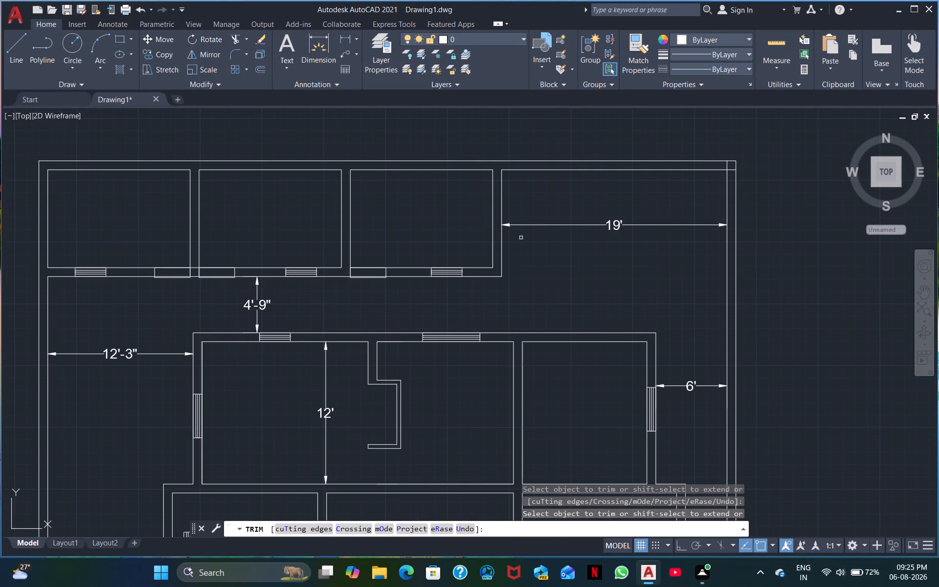
{"action": "middle_click_drag", "start_coordinate": [666, 197], "coordinate": [418, 241]}
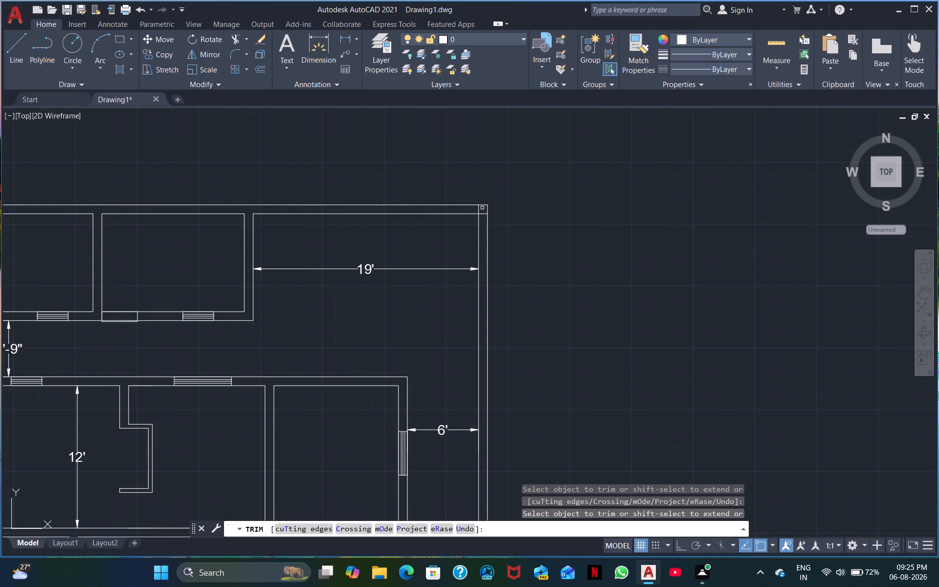
{"action": "scroll", "coordinate": [482, 208], "scroll_direction": "up", "scroll_amount": 2}
{"action": "left_click", "coordinate": [475, 208]}
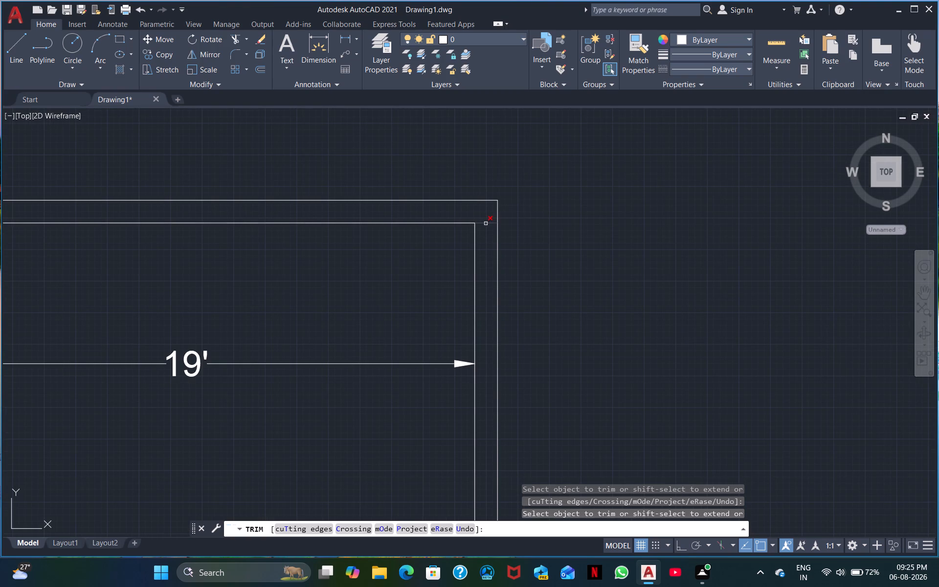
{"action": "left_click", "coordinate": [486, 224]}
{"action": "scroll", "coordinate": [416, 268], "scroll_direction": "down", "scroll_amount": 2}
{"action": "middle_click_drag", "start_coordinate": [390, 360], "coordinate": [389, 347]}
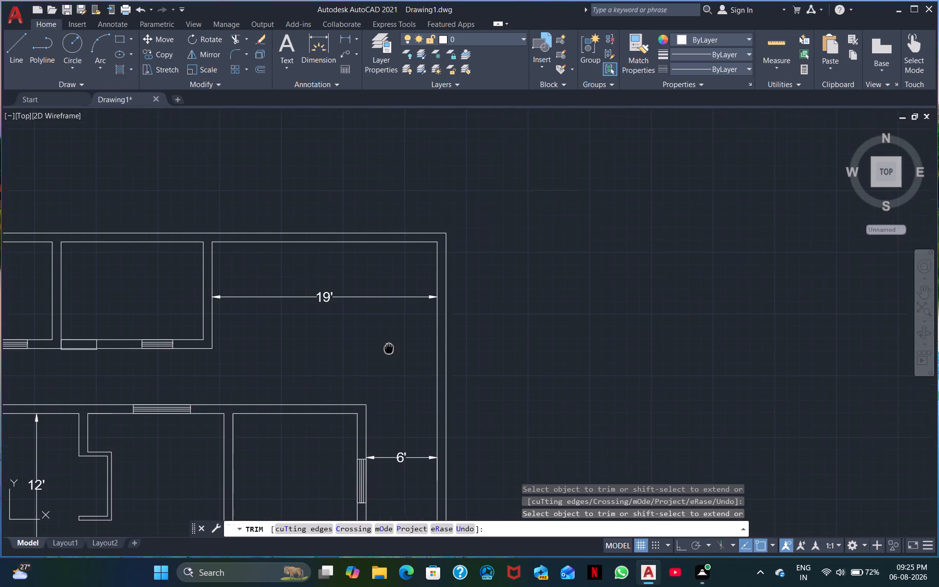
{"action": "middle_click_drag", "start_coordinate": [389, 347], "coordinate": [459, 222]}
{"action": "middle_click_drag", "start_coordinate": [368, 232], "coordinate": [552, 231]}
{"action": "middle_click_drag", "start_coordinate": [471, 260], "coordinate": [609, 259]}
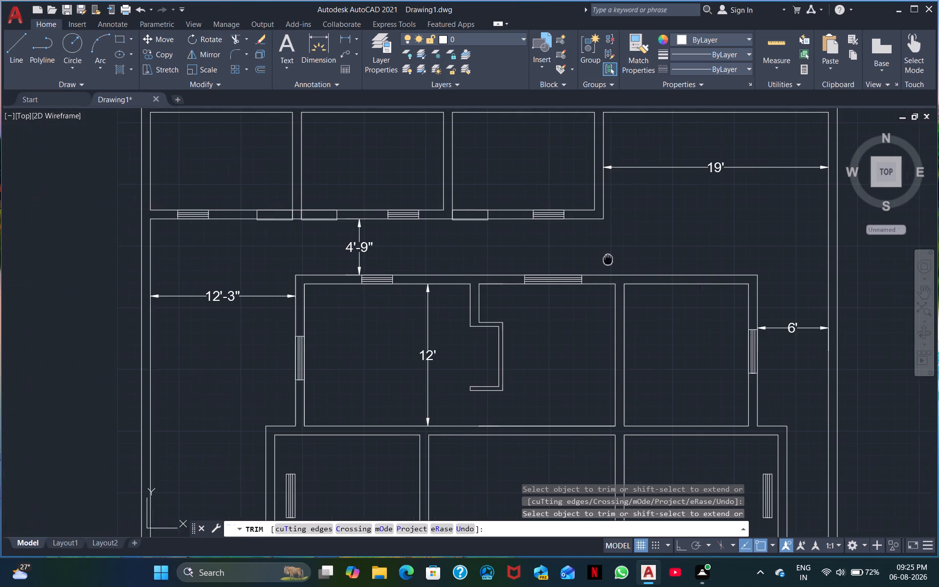
{"action": "middle_click_drag", "start_coordinate": [609, 259], "coordinate": [611, 258]}
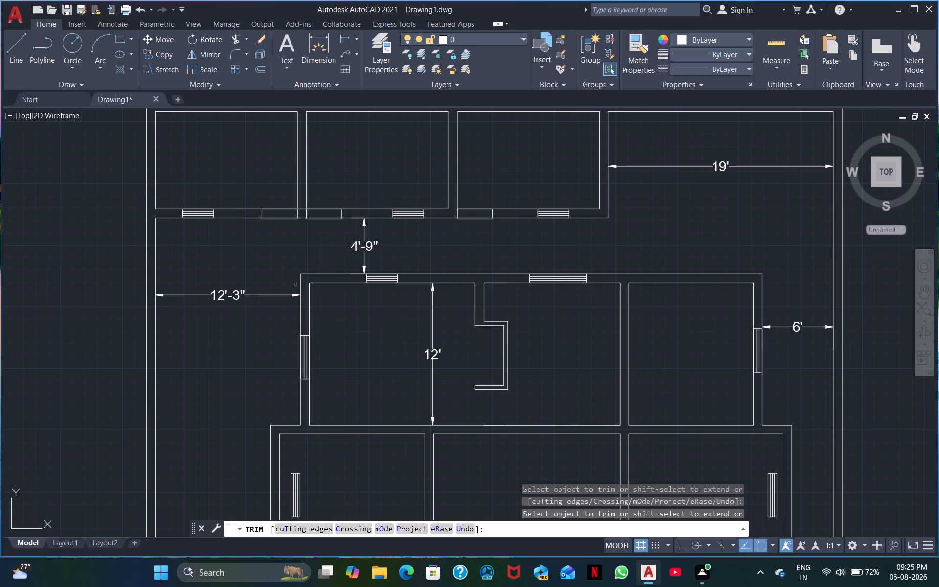
{"action": "middle_click_drag", "start_coordinate": [360, 339], "coordinate": [347, 222]}
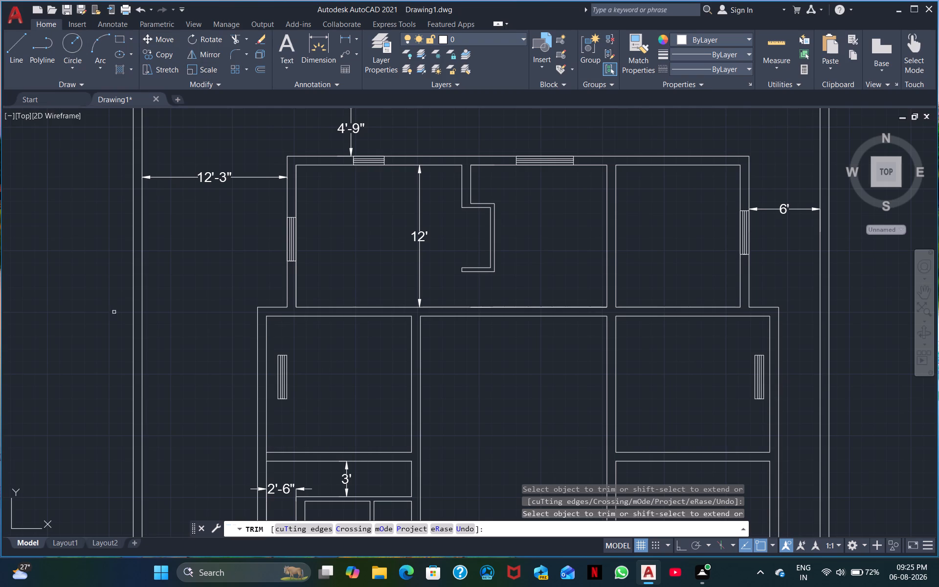
{"action": "key", "text": "Escape"}
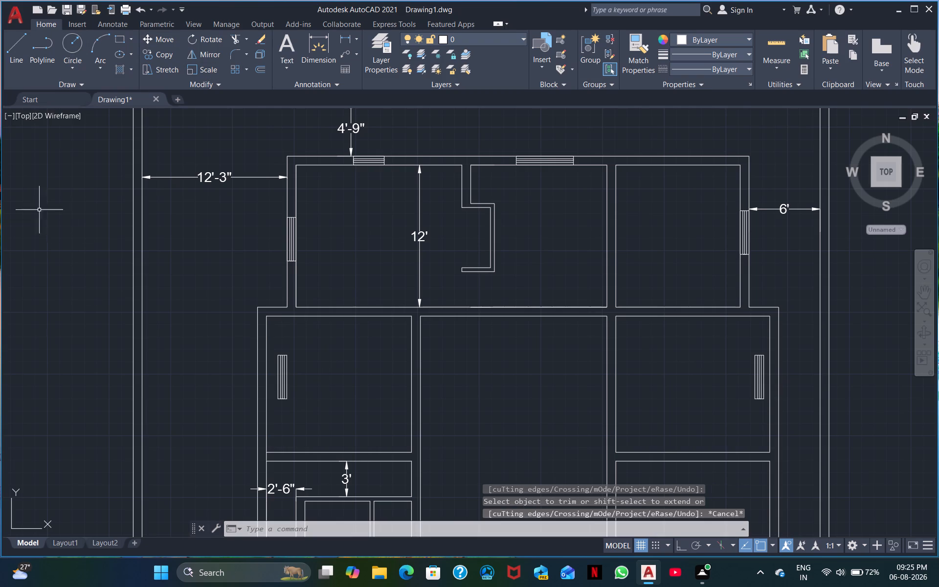
Move the loose upright window standing just inside the left exterior wall of the room behind the 3' passage.
{"action": "left_click", "coordinate": [303, 412]}
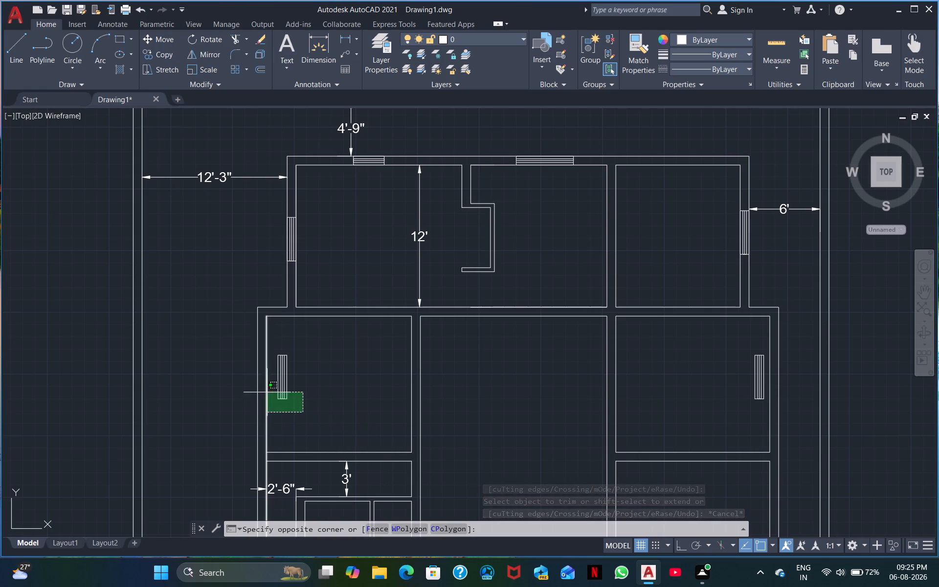
{"action": "left_click", "coordinate": [273, 354]}
{"action": "right_click", "coordinate": [312, 370]}
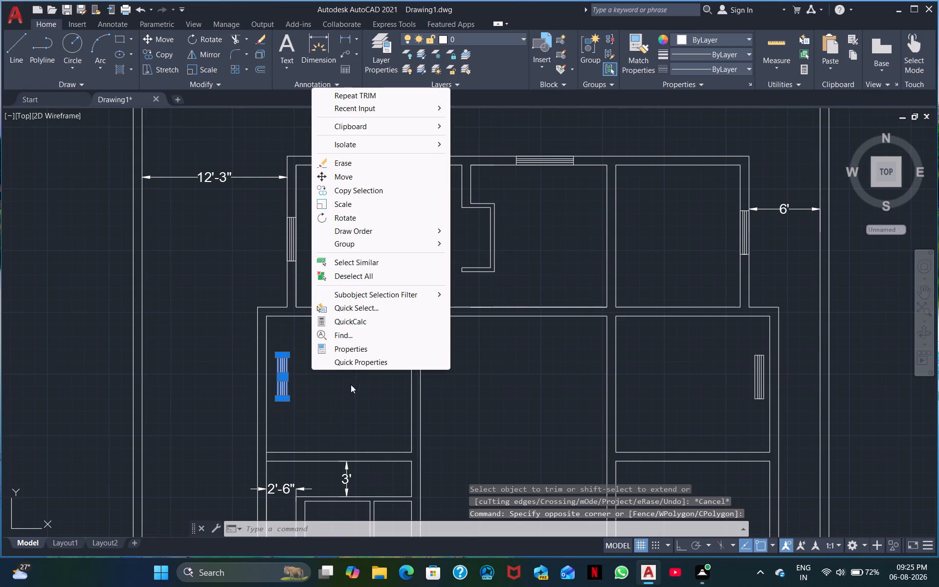
{"action": "left_click", "coordinate": [345, 174]}
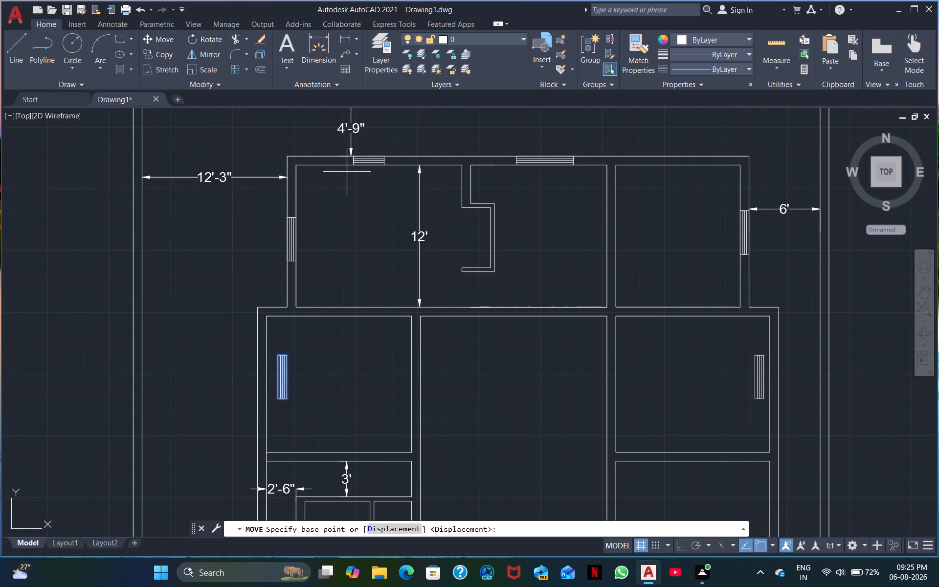
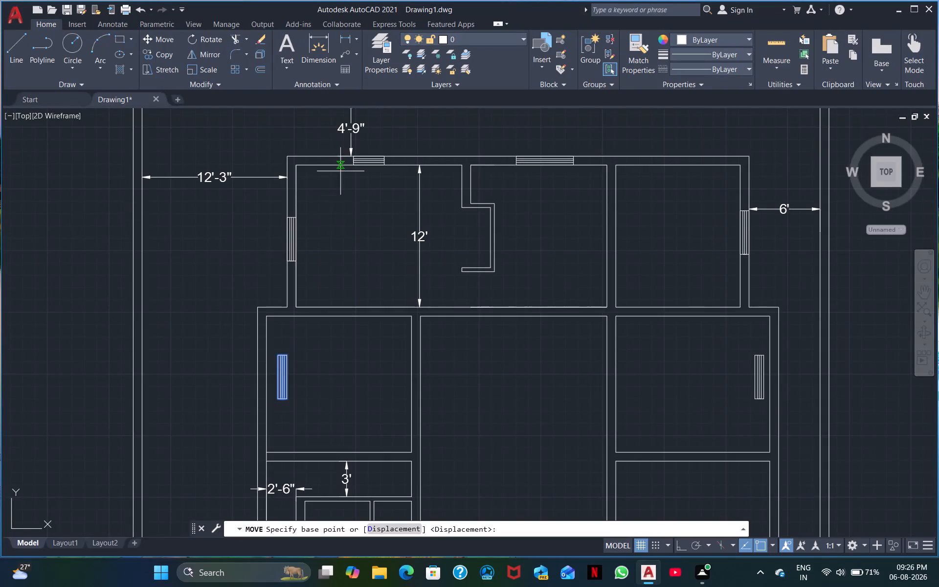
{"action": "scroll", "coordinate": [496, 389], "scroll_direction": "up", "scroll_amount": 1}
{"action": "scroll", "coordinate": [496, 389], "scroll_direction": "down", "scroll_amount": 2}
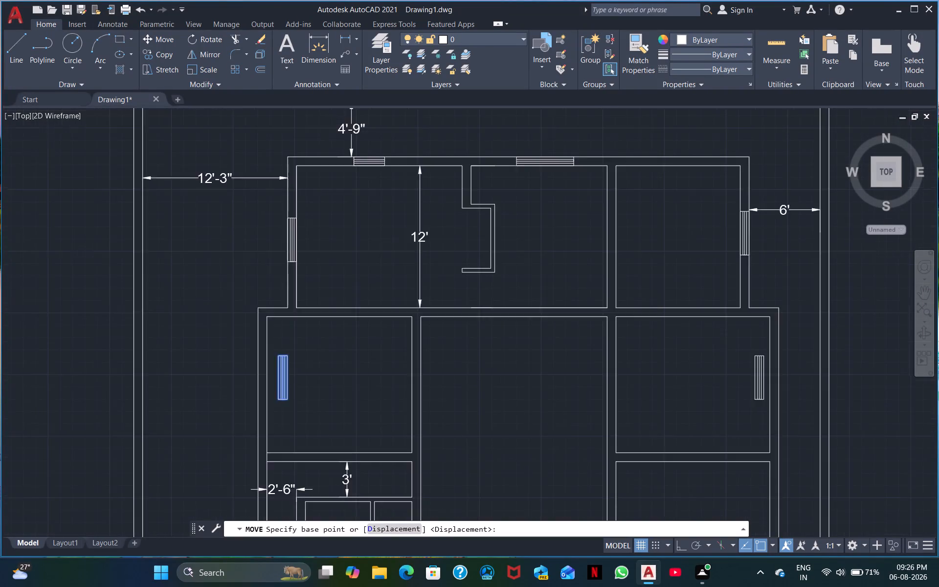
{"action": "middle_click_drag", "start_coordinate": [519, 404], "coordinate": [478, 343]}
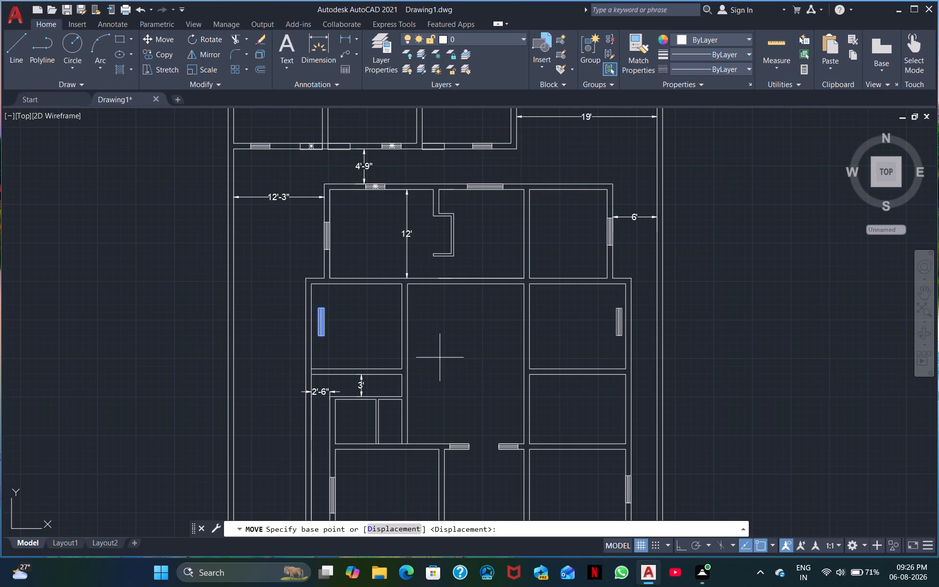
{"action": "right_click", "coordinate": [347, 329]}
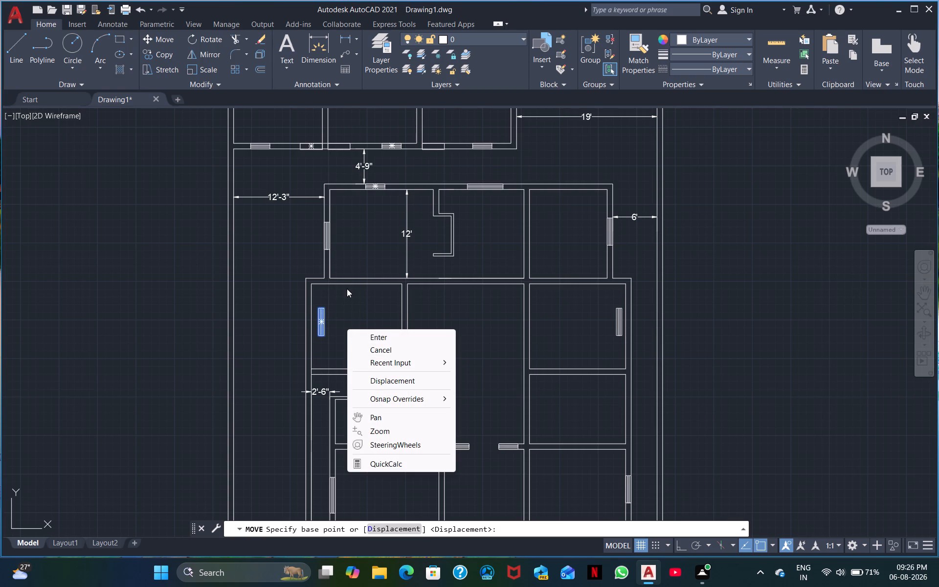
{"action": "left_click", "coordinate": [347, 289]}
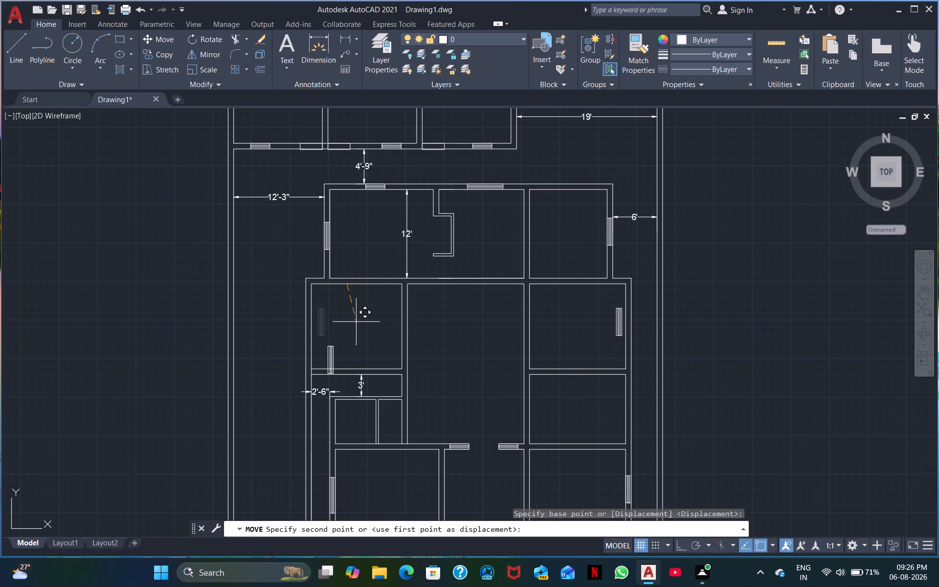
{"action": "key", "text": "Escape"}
Move the loose upright window by its upper corner into the left exterior wall of the room behind the 3' passage.
{"action": "double_click", "coordinate": [349, 347]}
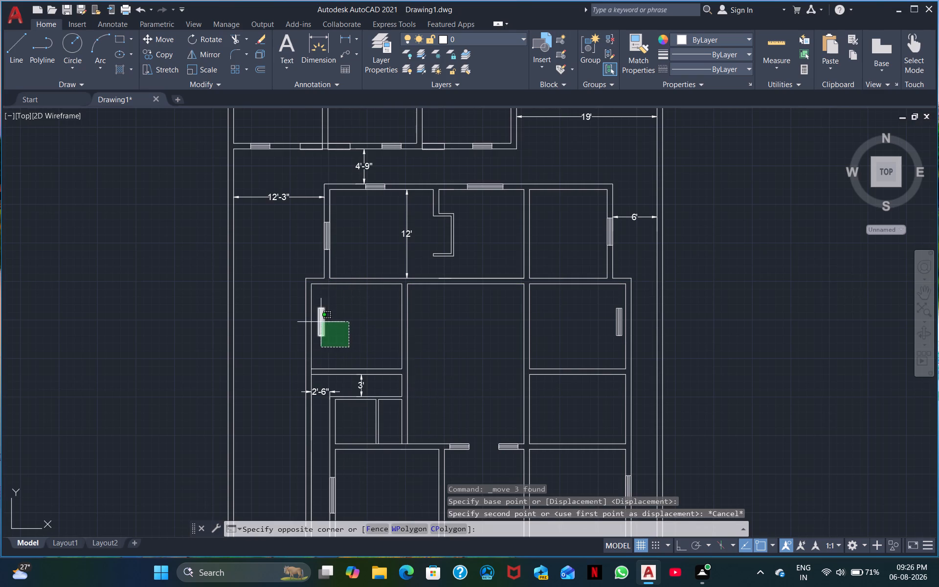
{"action": "left_click", "coordinate": [316, 314]}
{"action": "right_click", "coordinate": [316, 315]}
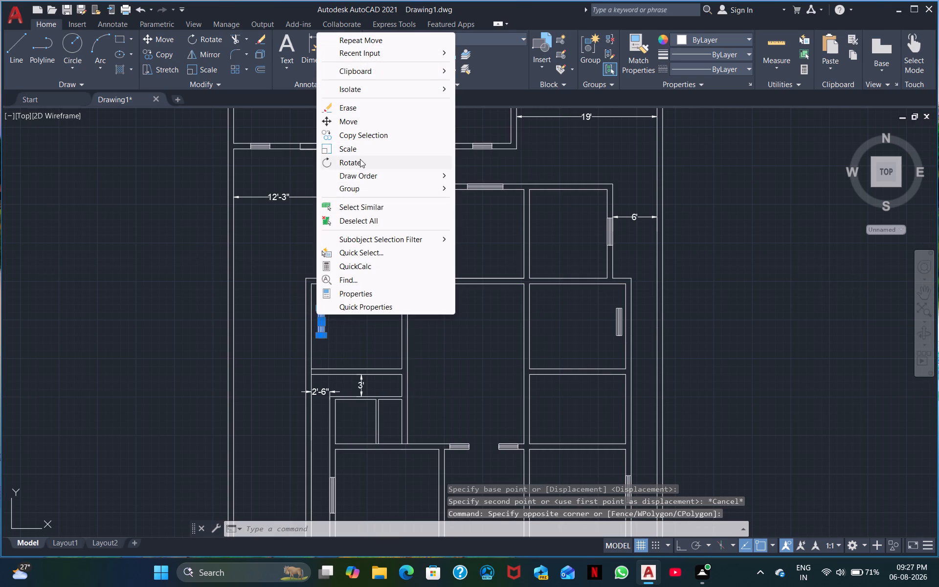
{"action": "left_click", "coordinate": [352, 119]}
{"action": "scroll", "coordinate": [346, 306], "scroll_direction": "up", "scroll_amount": 1}
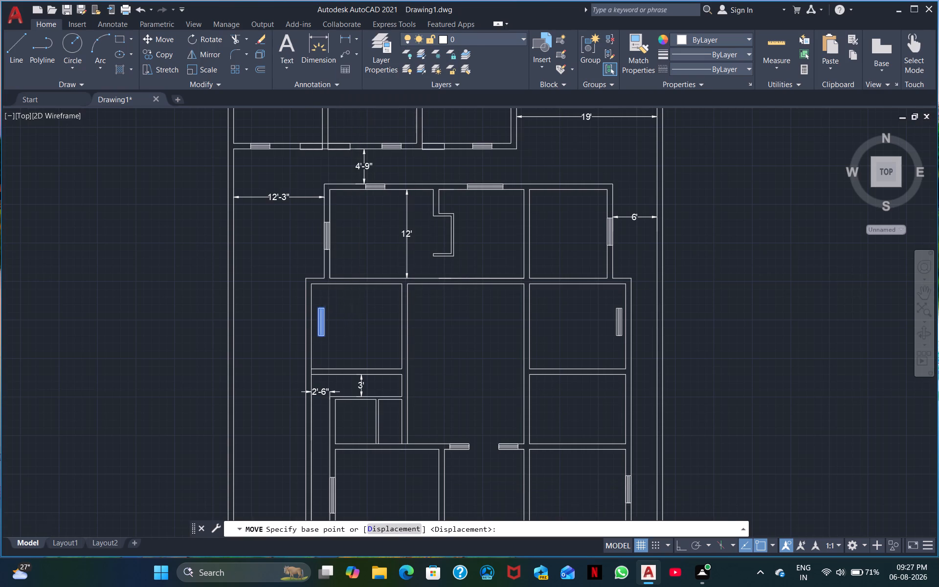
{"action": "scroll", "coordinate": [346, 306], "scroll_direction": "up", "scroll_amount": 1}
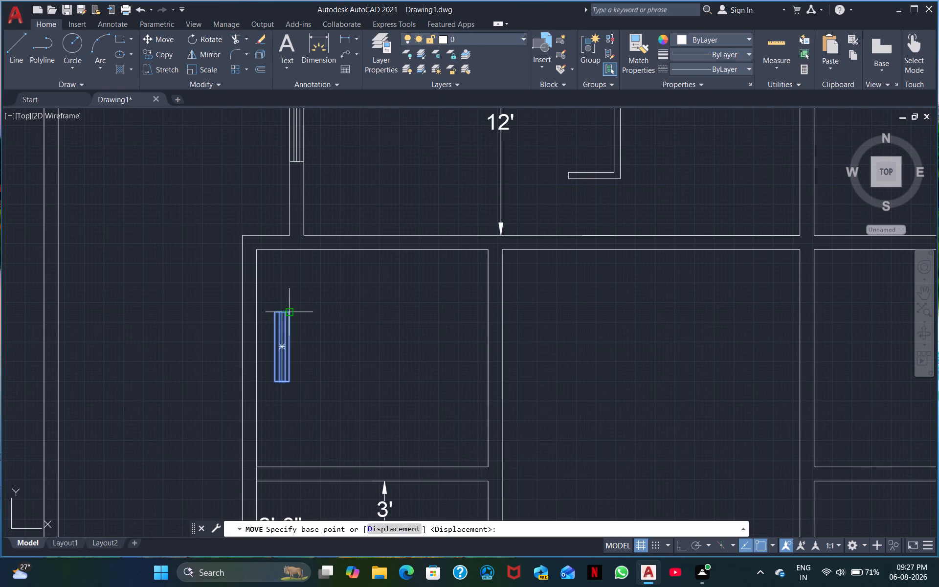
{"action": "left_click", "coordinate": [291, 313]}
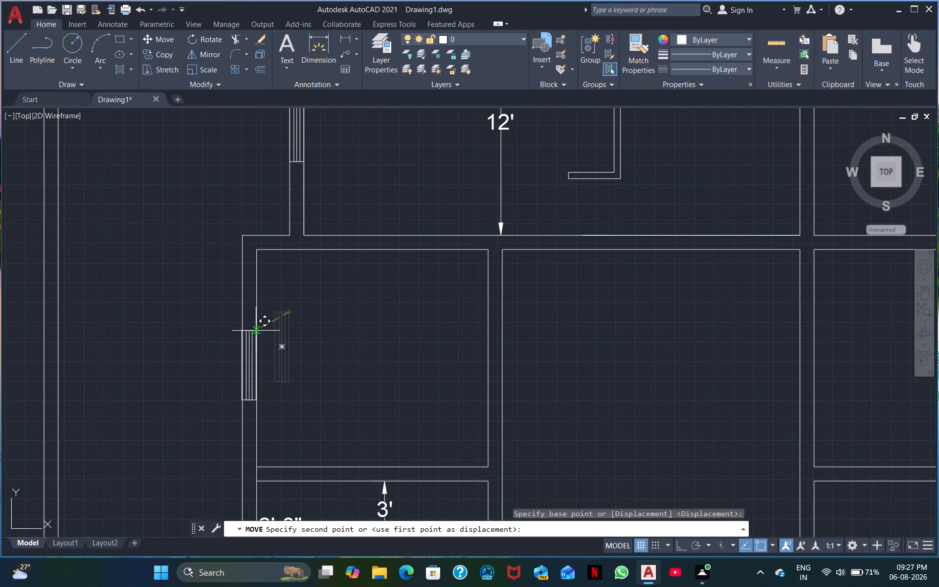
{"action": "left_click", "coordinate": [256, 331]}
Move the loose upright window in the opposite room on the plan's right side into that room's right exterior wall.
{"action": "middle_click_drag", "start_coordinate": [397, 362], "coordinate": [252, 331]}
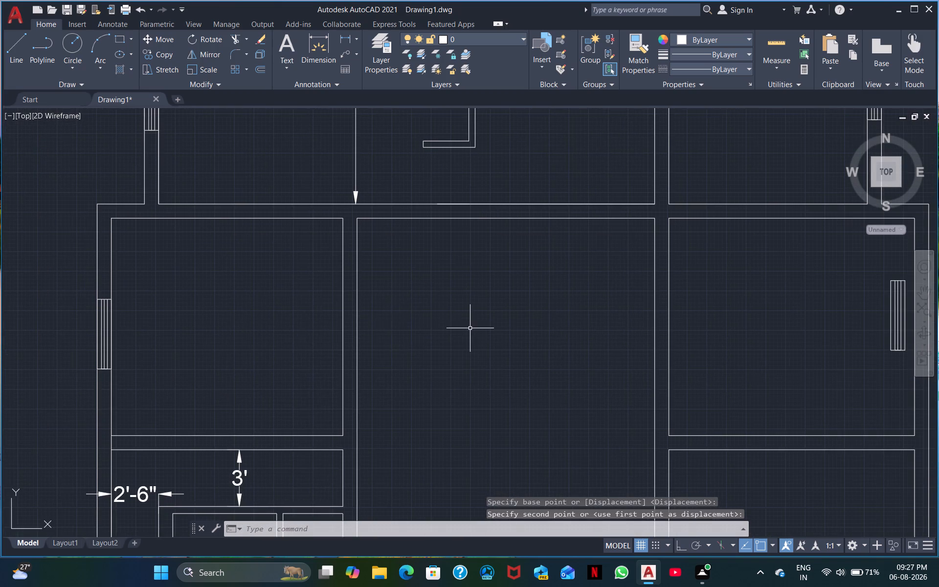
{"action": "scroll", "coordinate": [473, 328], "scroll_direction": "down", "scroll_amount": 2}
{"action": "middle_click_drag", "start_coordinate": [515, 353], "coordinate": [351, 345]}
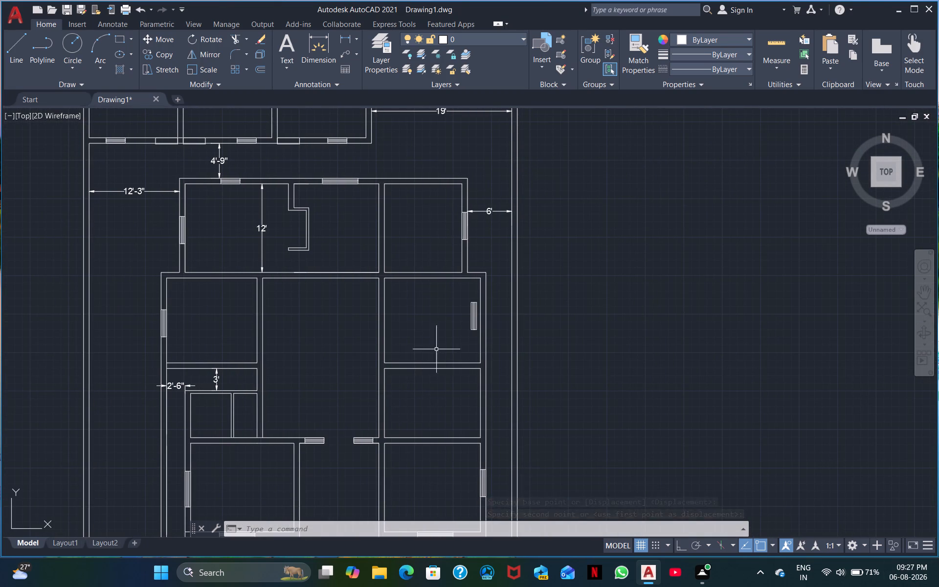
{"action": "left_click", "coordinate": [473, 336]}
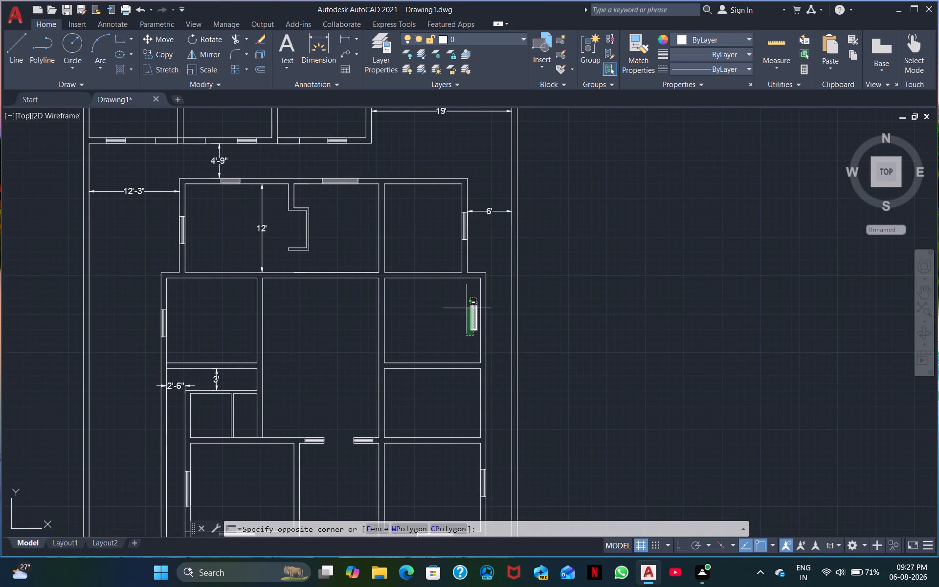
{"action": "left_click", "coordinate": [467, 308]}
{"action": "scroll", "coordinate": [456, 333], "scroll_direction": "up", "scroll_amount": 2}
{"action": "middle_click_drag", "start_coordinate": [456, 333], "coordinate": [398, 424]}
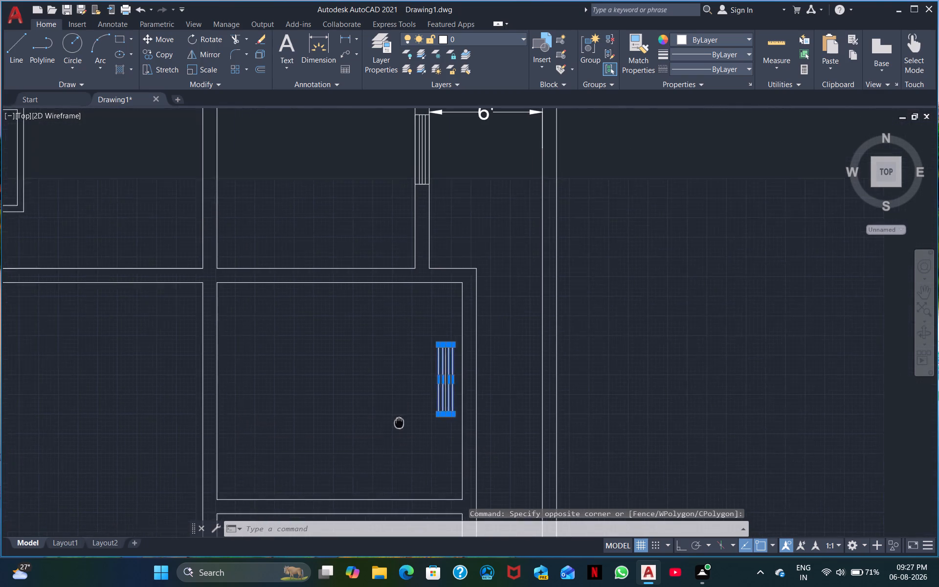
{"action": "middle_click_drag", "start_coordinate": [398, 424], "coordinate": [362, 461]}
{"action": "left_click", "coordinate": [407, 437]}
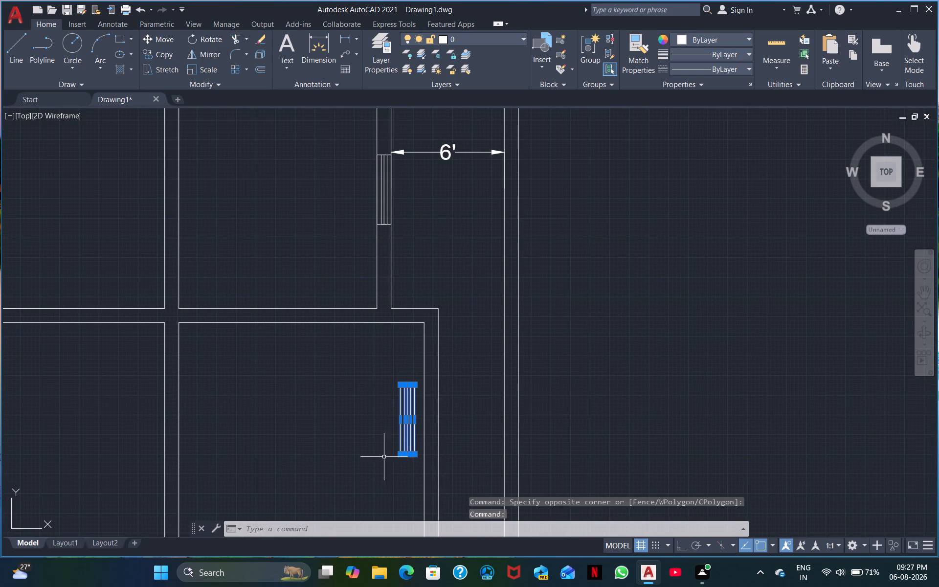
{"action": "scroll", "coordinate": [385, 483], "scroll_direction": "up", "scroll_amount": 2}
{"action": "middle_click_drag", "start_coordinate": [390, 474], "coordinate": [284, 555]}
{"action": "right_click", "coordinate": [355, 402]}
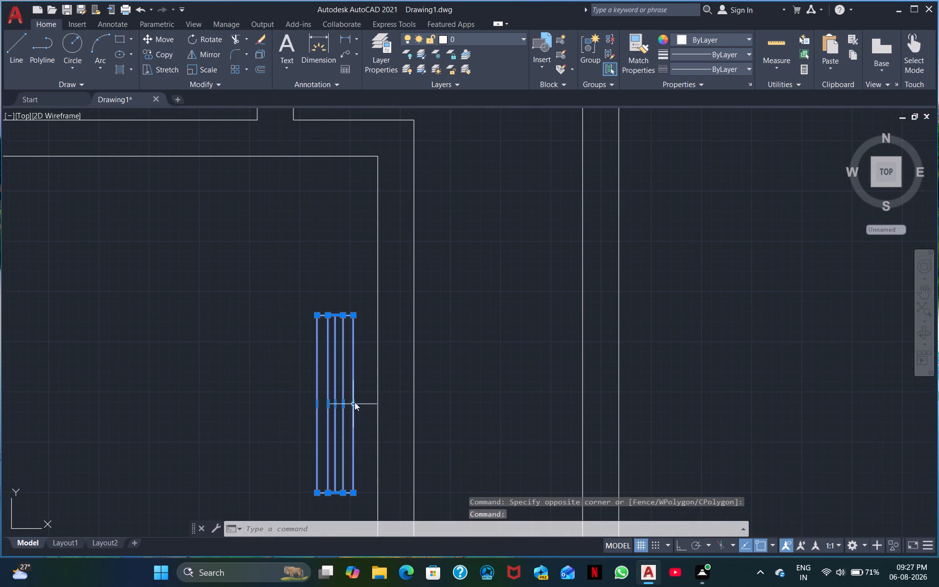
{"action": "right_click", "coordinate": [357, 431]}
{"action": "left_click", "coordinate": [393, 240]}
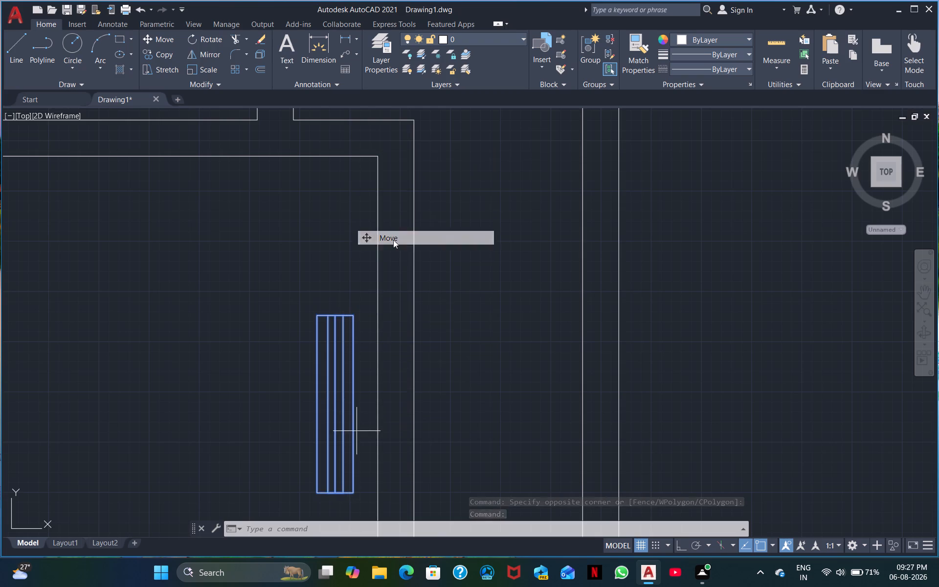
{"action": "scroll", "coordinate": [351, 512], "scroll_direction": "down", "scroll_amount": 2}
{"action": "middle_click_drag", "start_coordinate": [304, 516], "coordinate": [276, 399]}
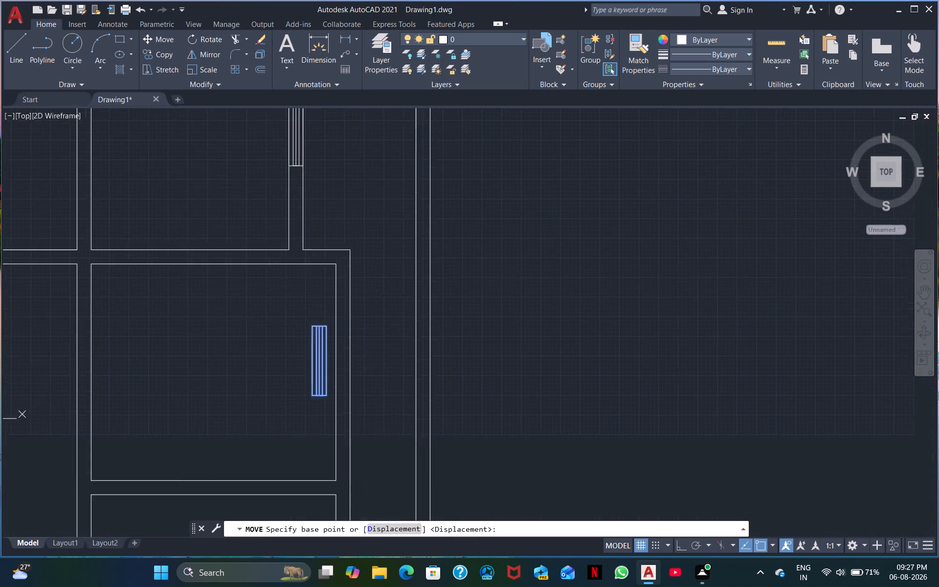
{"action": "middle_click_drag", "start_coordinate": [276, 399], "coordinate": [267, 369]}
{"action": "left_click", "coordinate": [317, 356]}
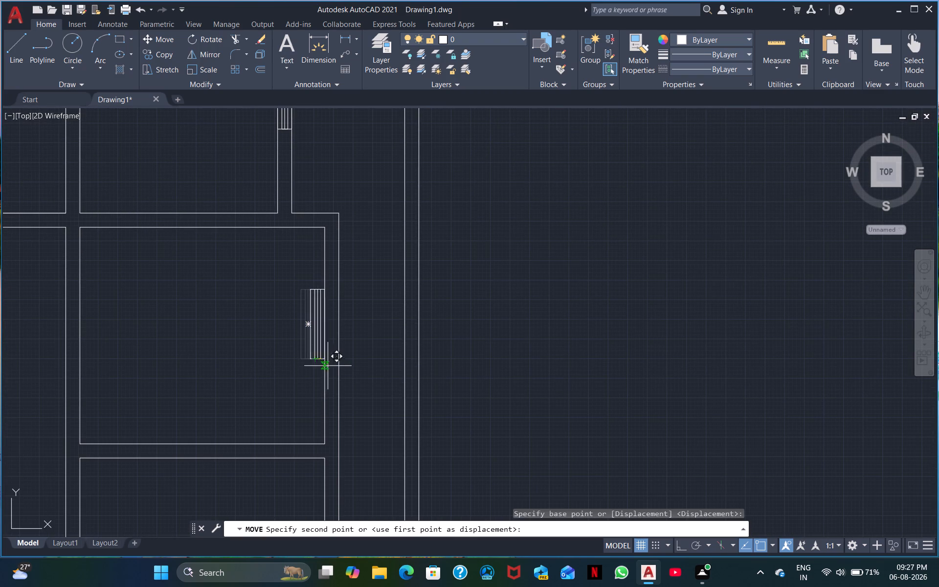
{"action": "left_click", "coordinate": [338, 368]}
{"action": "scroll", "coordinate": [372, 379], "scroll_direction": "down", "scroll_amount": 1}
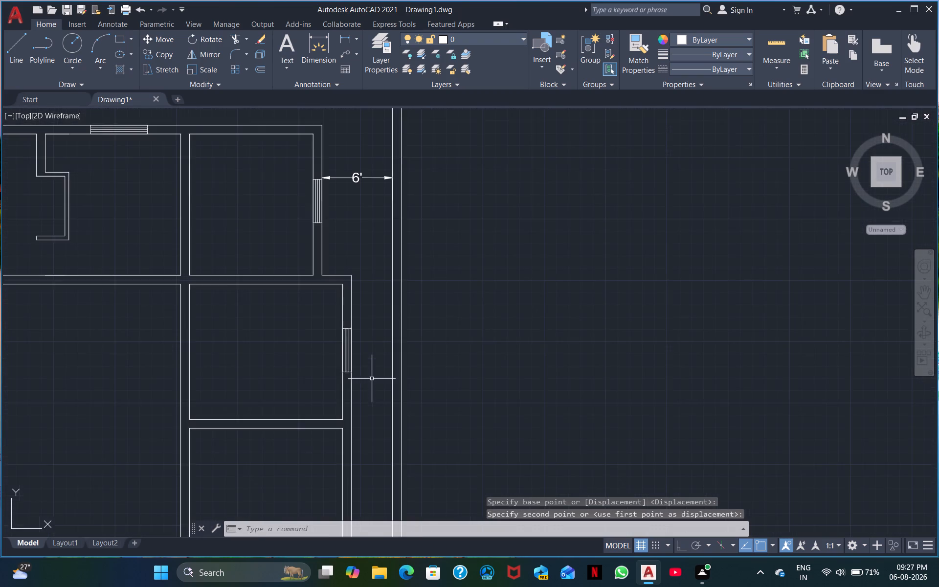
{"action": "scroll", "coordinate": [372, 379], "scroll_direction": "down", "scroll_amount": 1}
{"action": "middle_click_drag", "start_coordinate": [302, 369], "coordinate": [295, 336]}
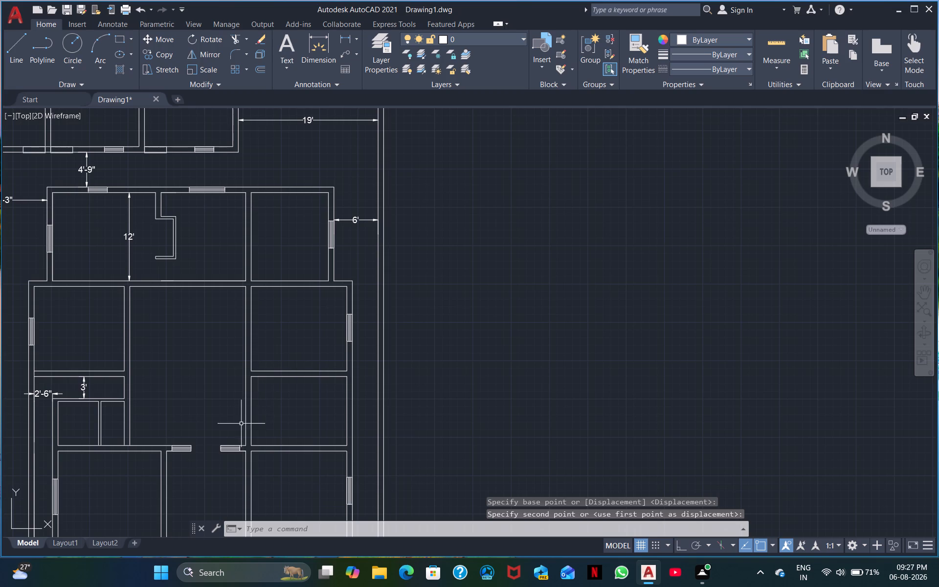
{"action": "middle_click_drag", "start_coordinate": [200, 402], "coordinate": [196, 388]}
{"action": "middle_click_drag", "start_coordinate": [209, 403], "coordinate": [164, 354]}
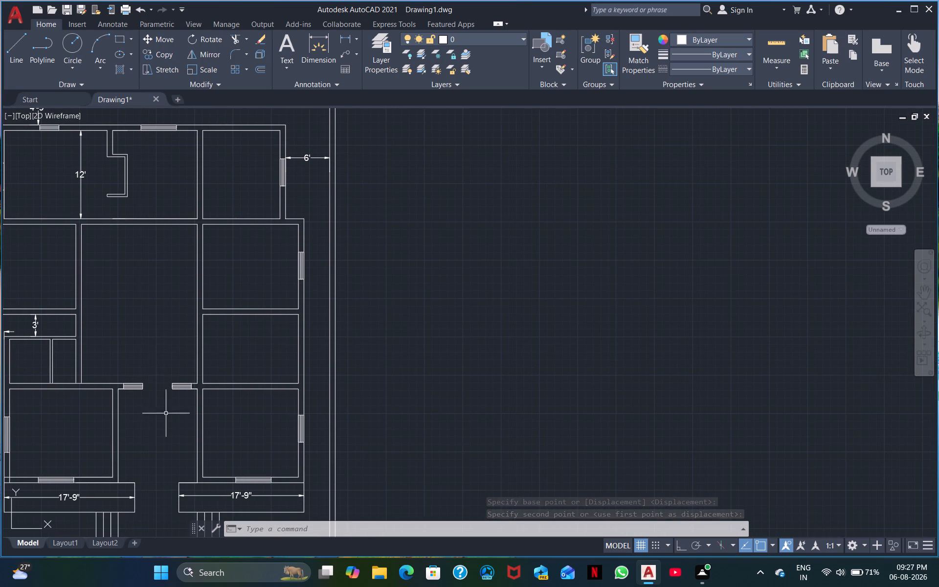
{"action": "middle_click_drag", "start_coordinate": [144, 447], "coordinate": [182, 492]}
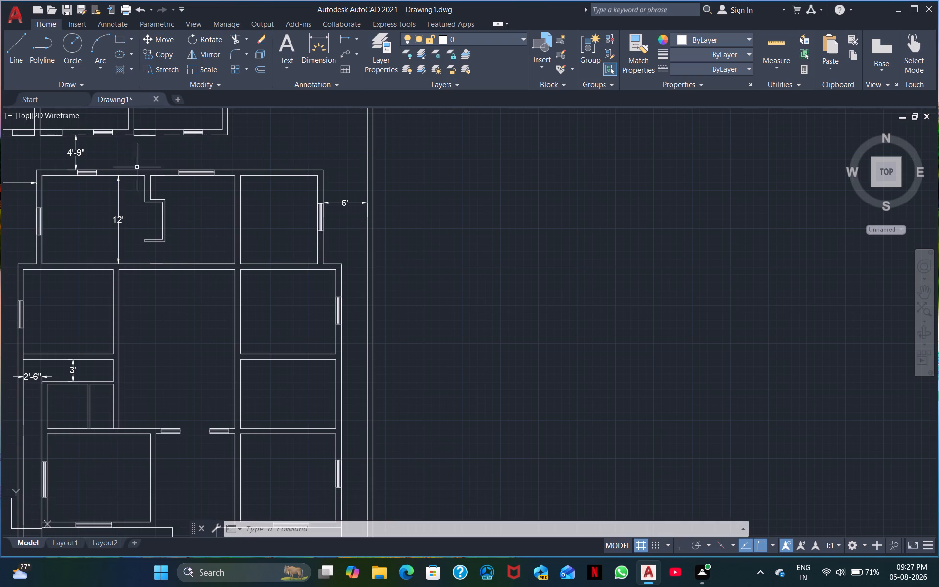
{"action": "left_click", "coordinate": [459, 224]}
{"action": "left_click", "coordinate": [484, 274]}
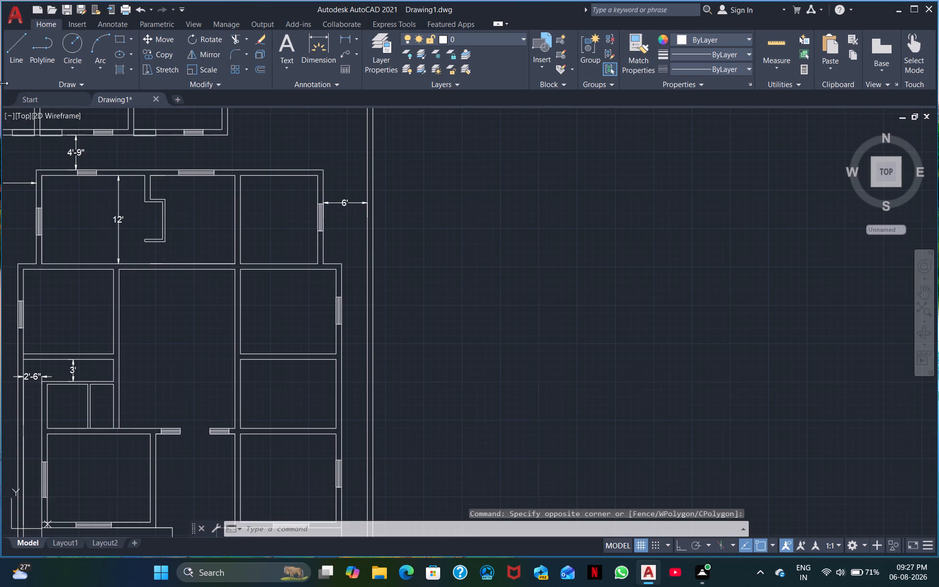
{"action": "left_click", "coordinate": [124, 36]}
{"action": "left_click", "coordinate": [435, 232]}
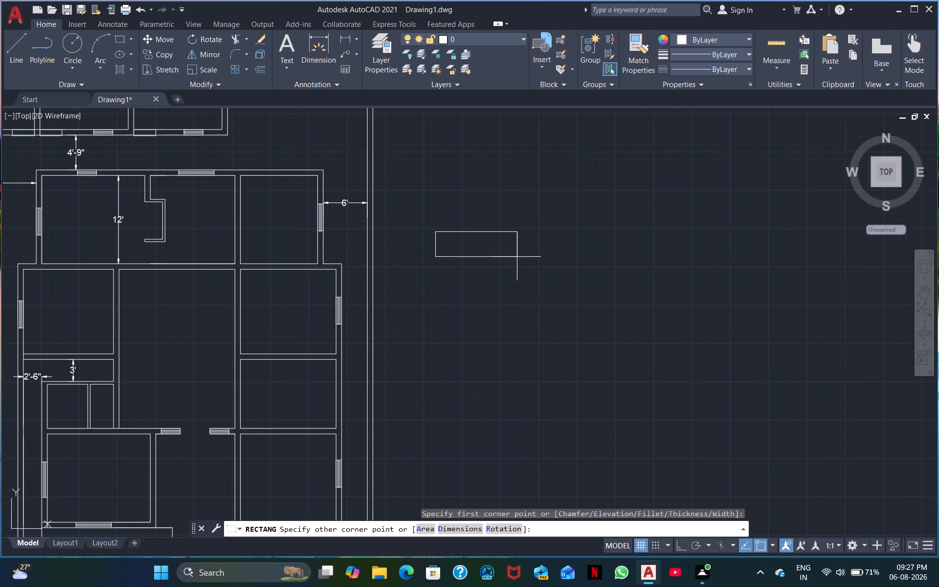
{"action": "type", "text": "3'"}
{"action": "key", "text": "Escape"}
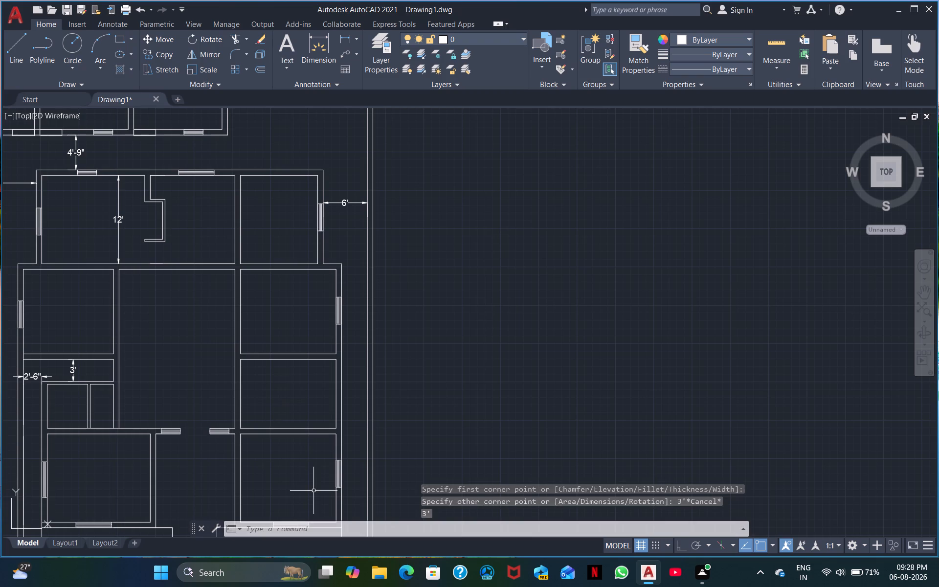
Draw a rectangle 3' long and 11" wide in the empty space outside the right boundary wall.
{"action": "key", "text": "space"}
{"action": "left_click", "coordinate": [434, 332]}
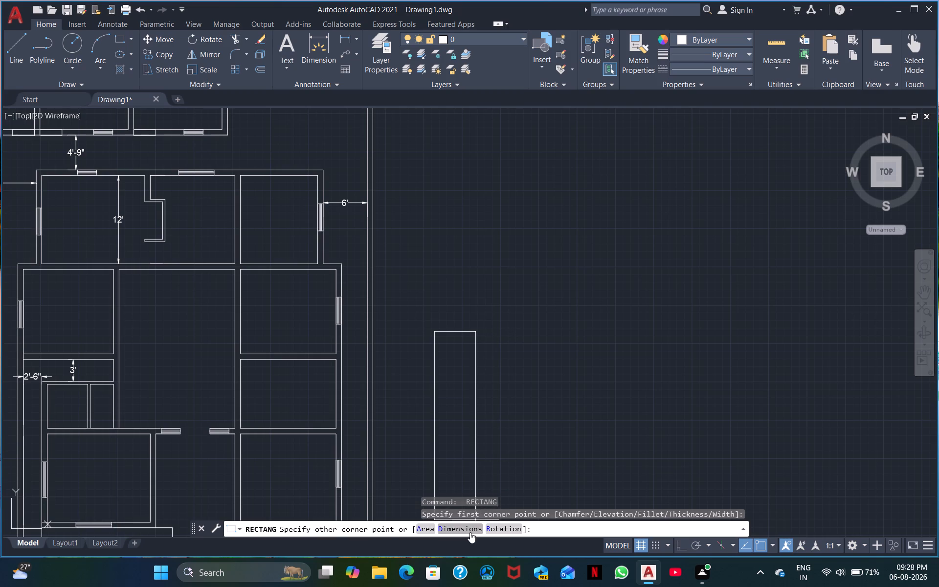
{"action": "left_click", "coordinate": [470, 532]}
{"action": "type", "text": "3'"}
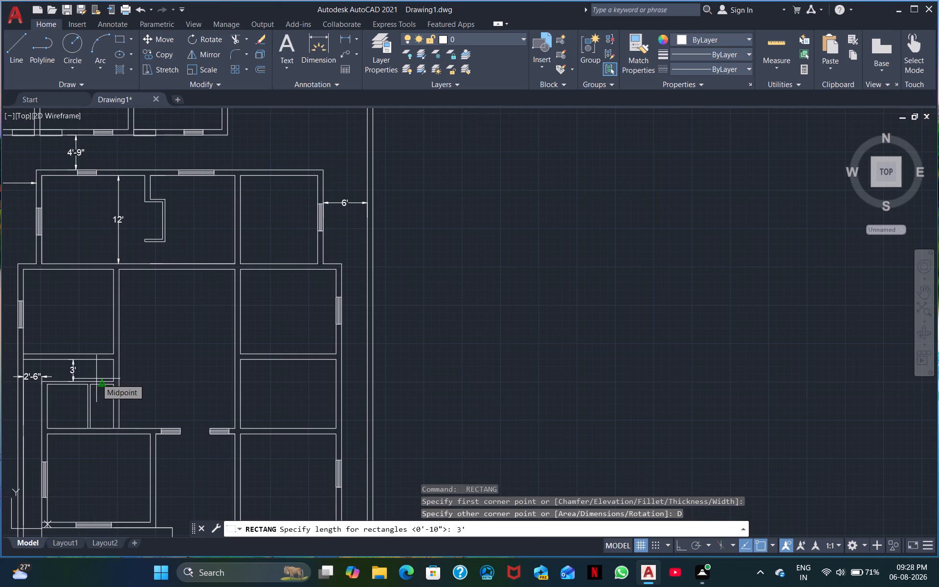
{"action": "key", "text": "Return"}
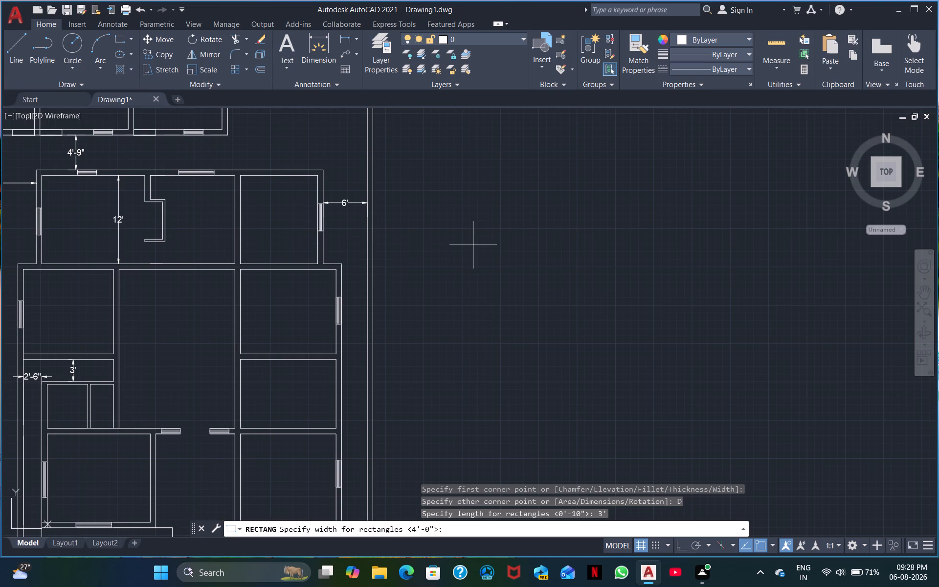
{"action": "type", "text": "11"}
{"action": "key", "text": "shift+quotedbl"}
{"action": "key", "text": "Return"}
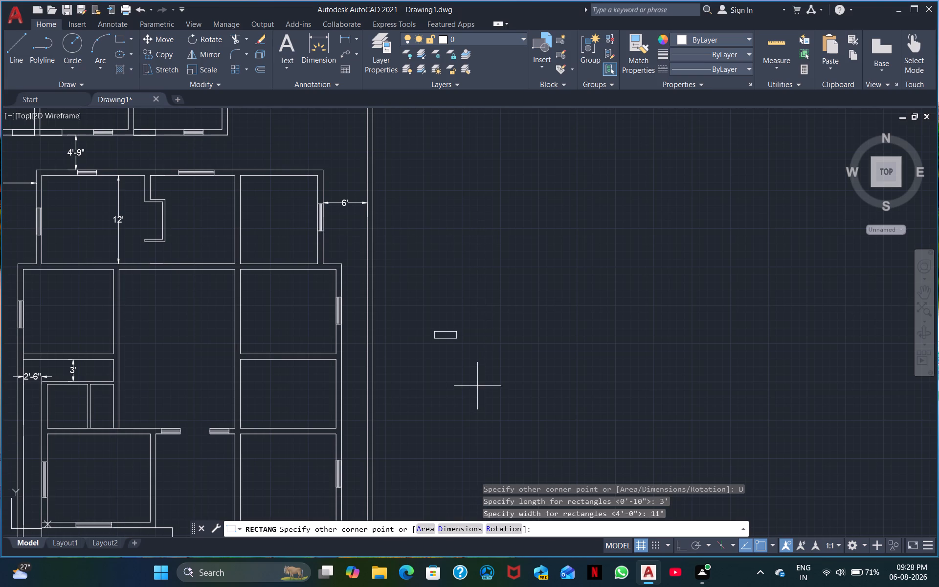
{"action": "left_click", "coordinate": [477, 385]}
Copy the 3' by 11" rectangle from outside the boundary into the rear right-hand room, near its front wall.
{"action": "left_click", "coordinate": [522, 385]}
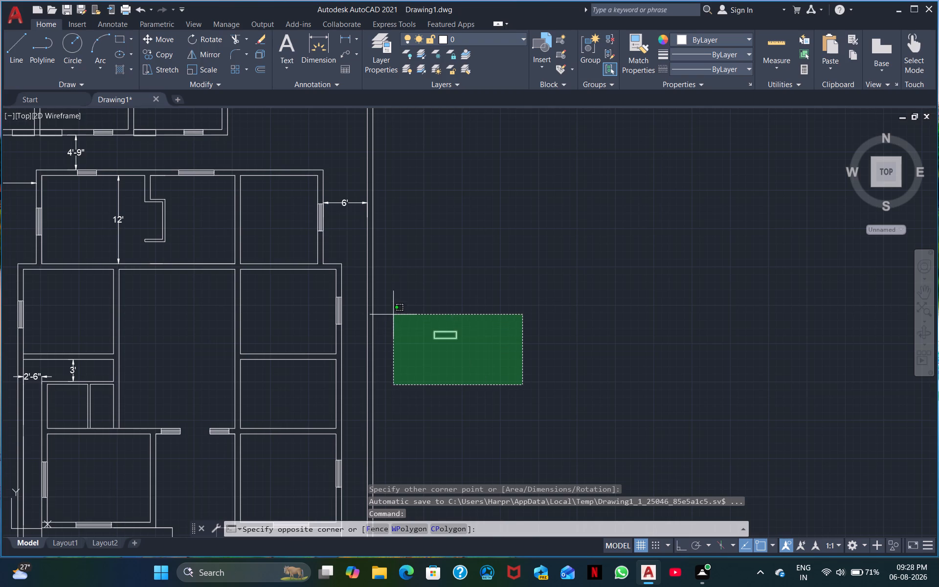
{"action": "left_click", "coordinate": [402, 311]}
{"action": "right_click_drag", "start_coordinate": [445, 351], "coordinate": [441, 373]}
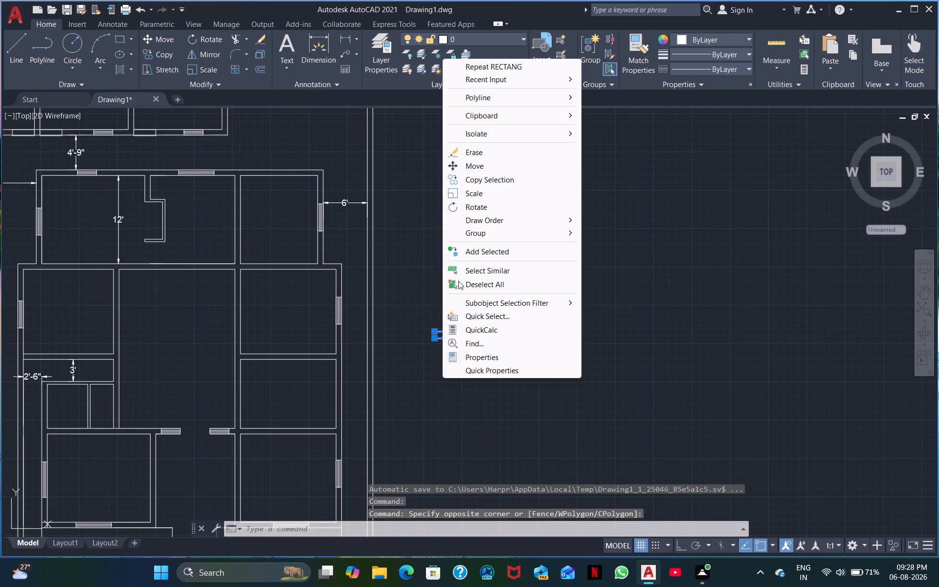
{"action": "left_click", "coordinate": [480, 185]}
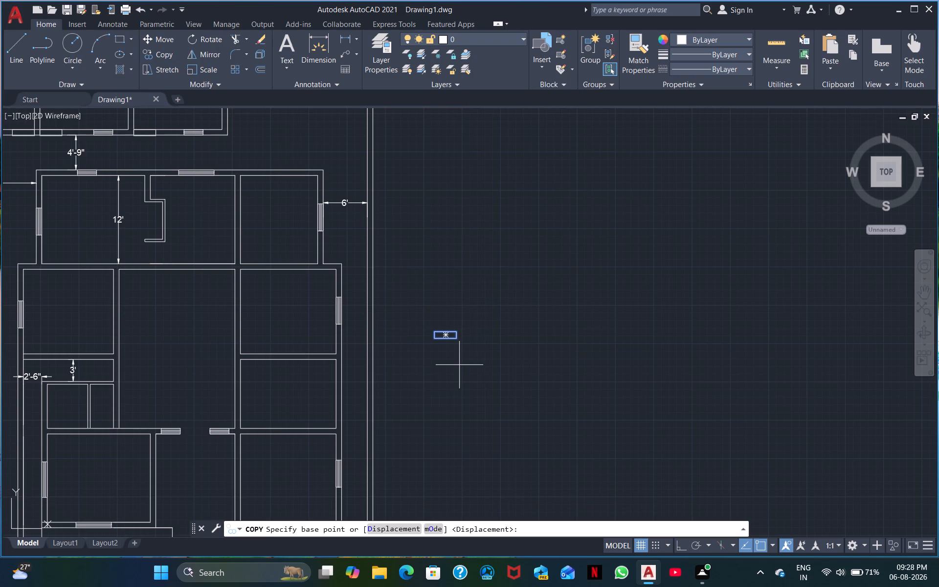
{"action": "scroll", "coordinate": [373, 417], "scroll_direction": "up", "scroll_amount": 2}
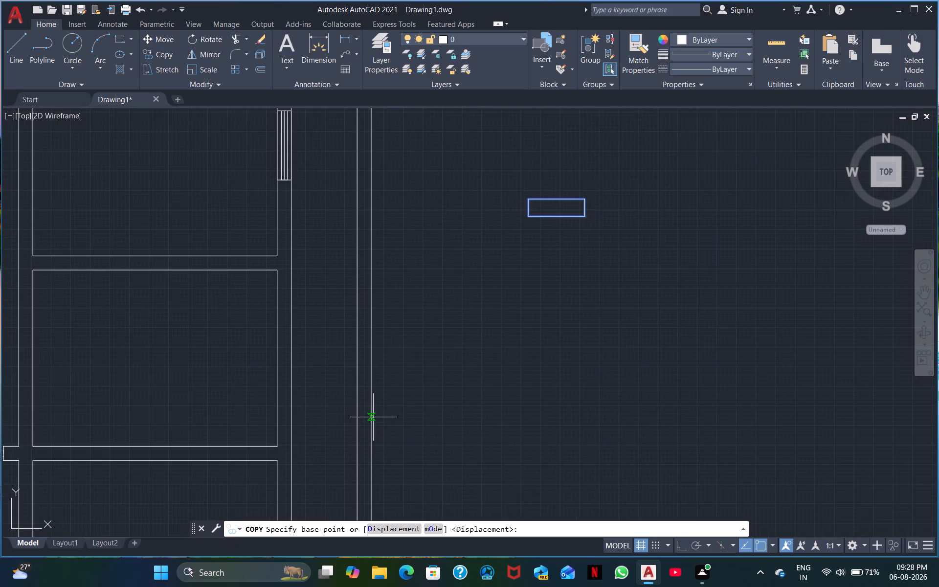
{"action": "middle_click_drag", "start_coordinate": [537, 308], "coordinate": [615, 409]}
{"action": "left_click", "coordinate": [632, 309]}
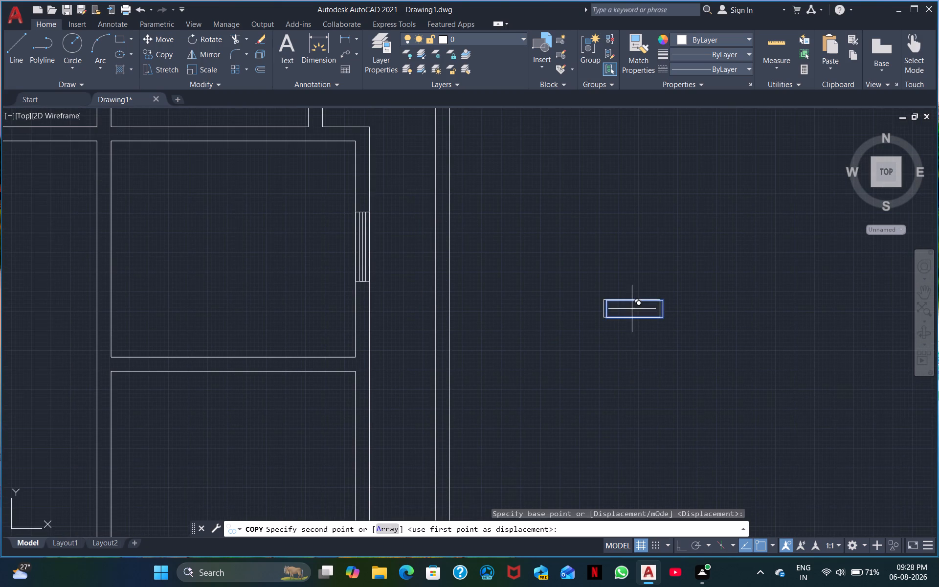
{"action": "middle_click_drag", "start_coordinate": [144, 297], "coordinate": [600, 330]}
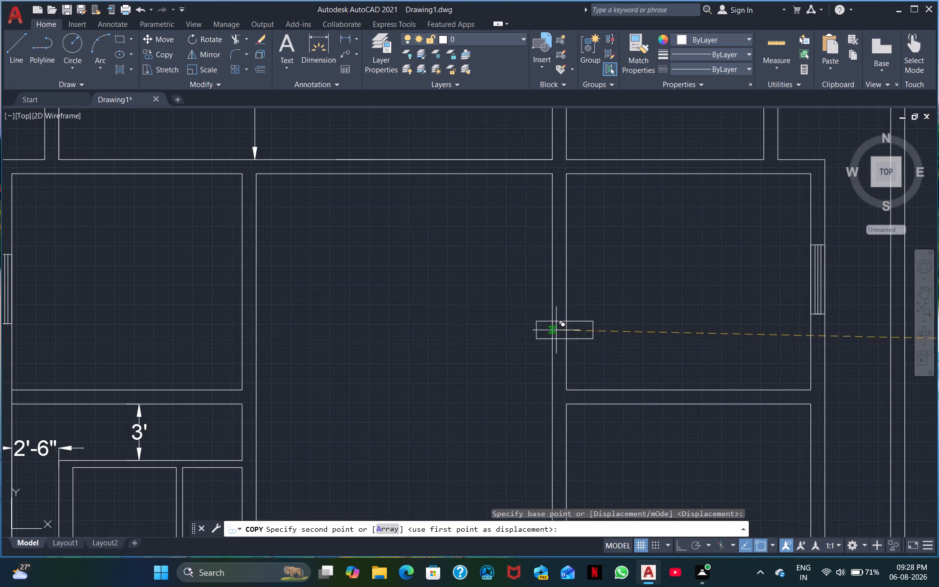
{"action": "middle_click_drag", "start_coordinate": [286, 309], "coordinate": [548, 431]}
{"action": "scroll", "coordinate": [384, 376], "scroll_direction": "down", "scroll_amount": 1}
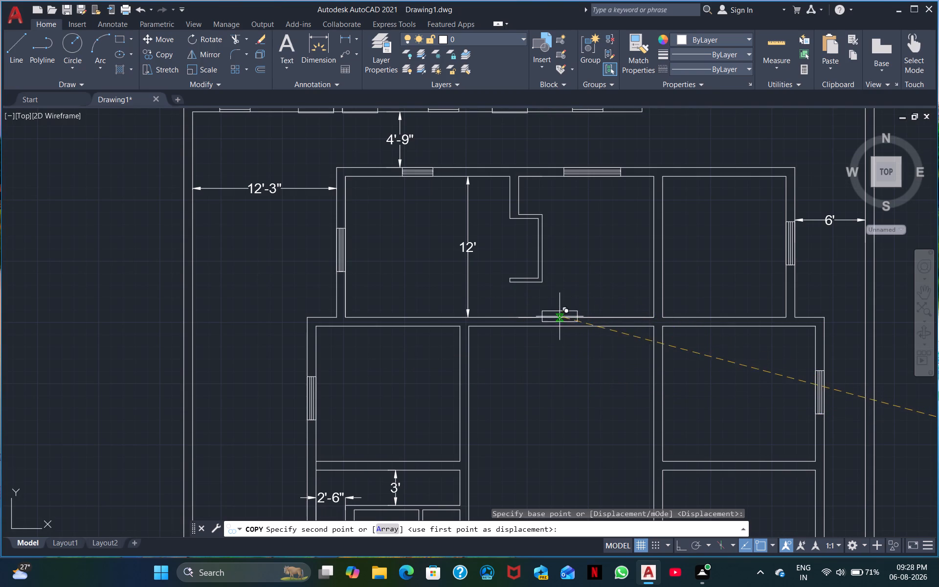
{"action": "middle_click_drag", "start_coordinate": [375, 251], "coordinate": [280, 214]}
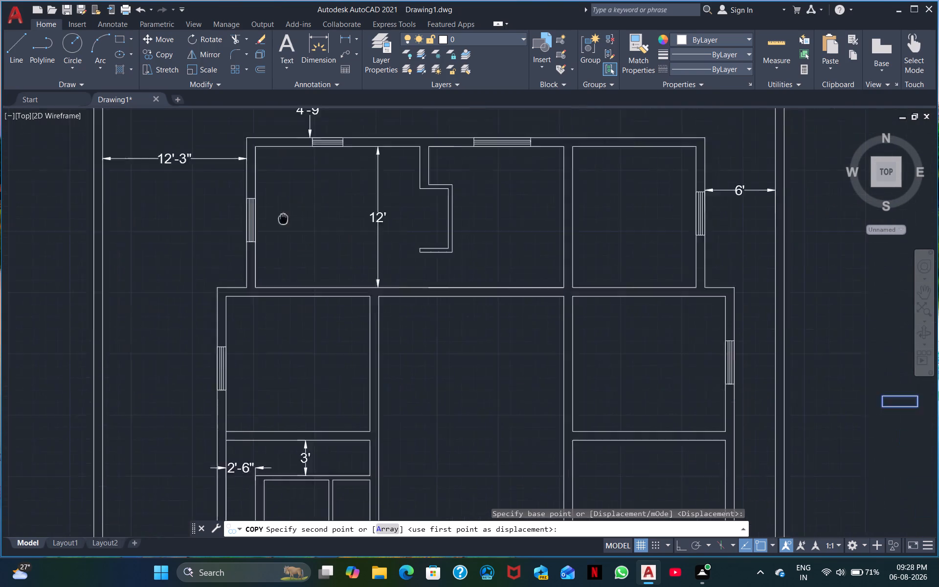
{"action": "middle_click_drag", "start_coordinate": [280, 214], "coordinate": [265, 194]}
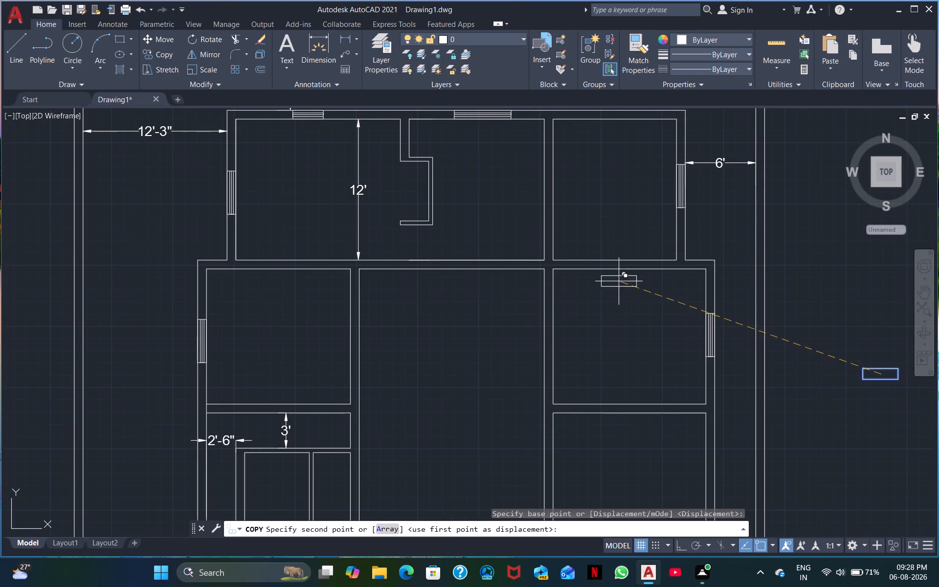
{"action": "left_click", "coordinate": [581, 237]}
Place copies of the rectangle in the room behind the 3' passage and in the opposite room on the plan's right side.
{"action": "middle_click_drag", "start_coordinate": [403, 373], "coordinate": [402, 371]}
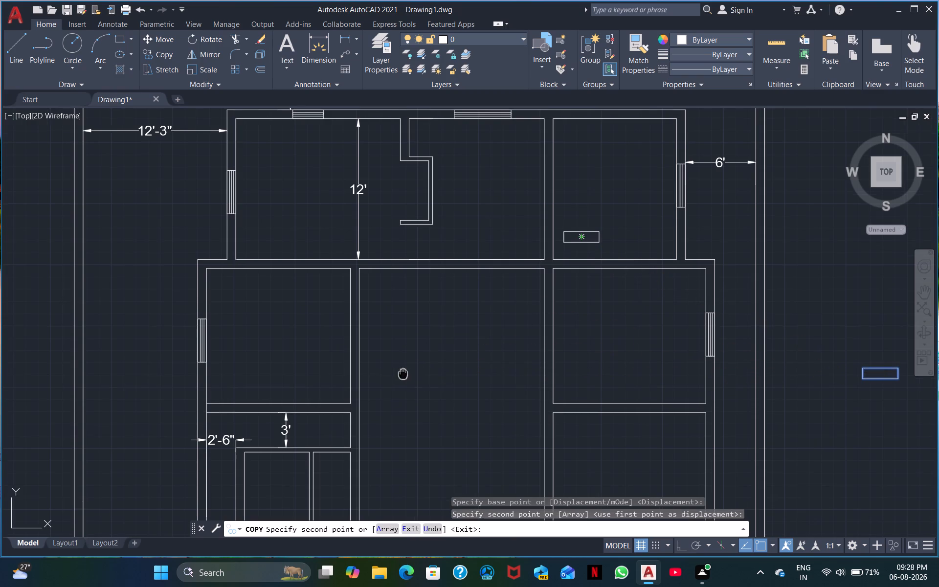
{"action": "middle_click_drag", "start_coordinate": [402, 371], "coordinate": [389, 319]}
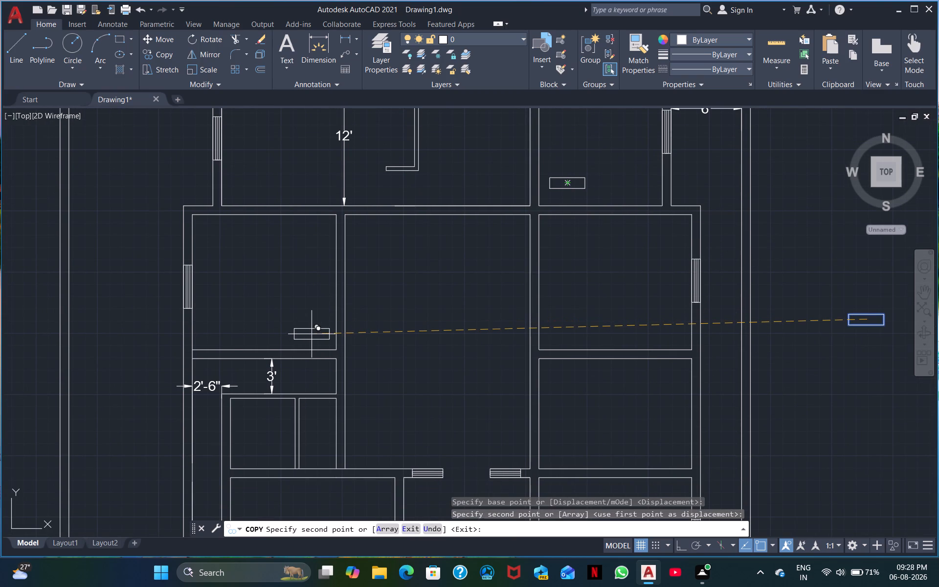
{"action": "scroll", "coordinate": [312, 334], "scroll_direction": "down", "scroll_amount": 1}
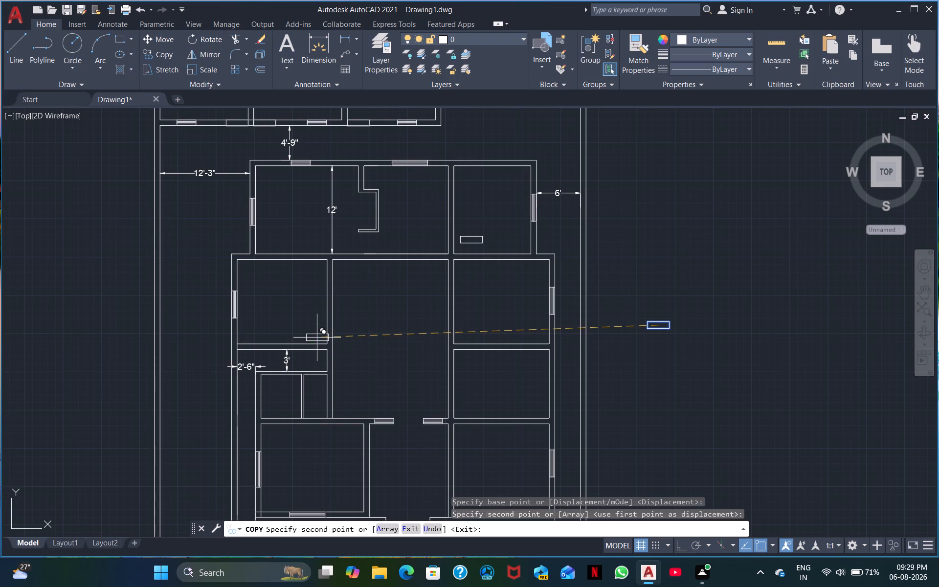
{"action": "left_click", "coordinate": [310, 338]}
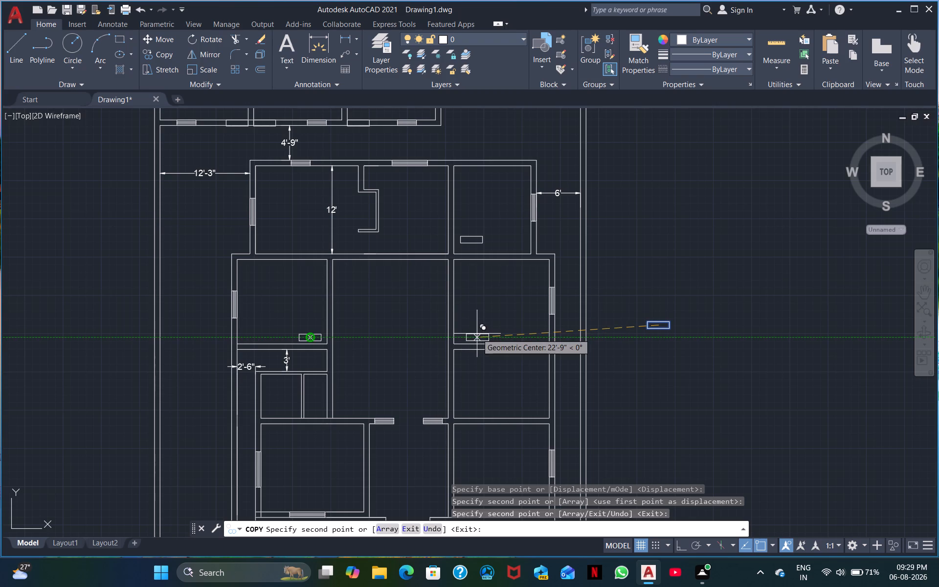
{"action": "left_click", "coordinate": [477, 334]}
Place rectangle copies in the small room ahead of the 3' passage, the front-left room, the middle right-hand room and the front-right room.
{"action": "middle_click_drag", "start_coordinate": [353, 400], "coordinate": [406, 347]}
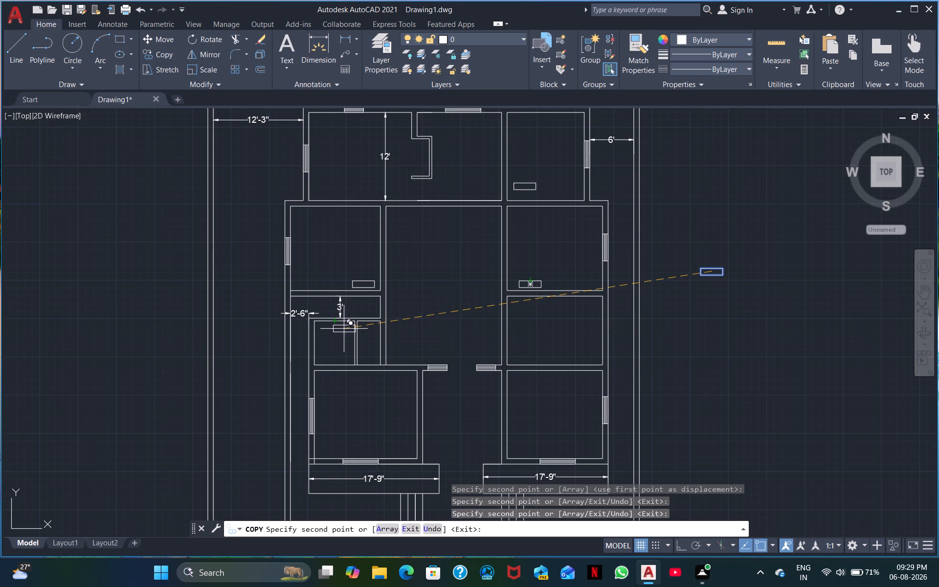
{"action": "left_click", "coordinate": [341, 327]}
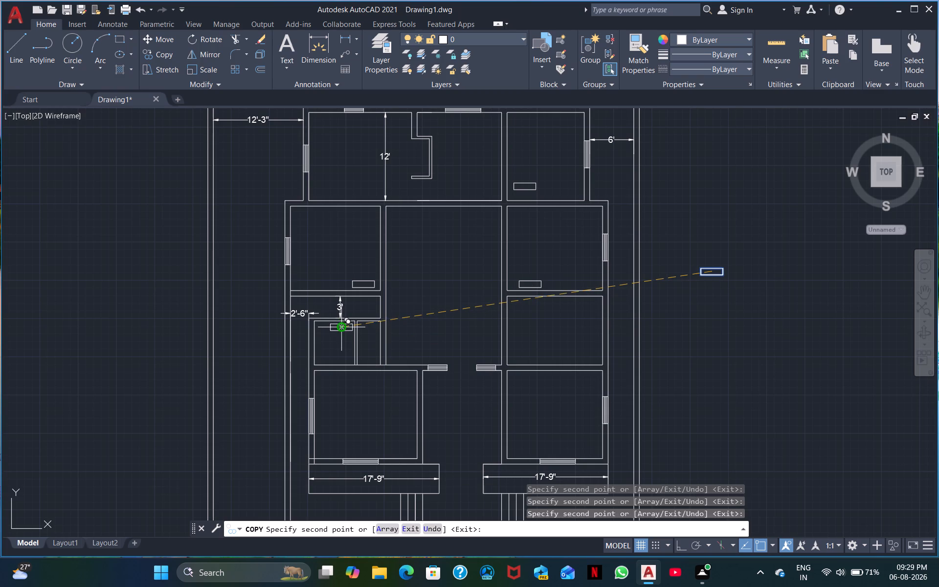
{"action": "middle_click_drag", "start_coordinate": [354, 448], "coordinate": [336, 385]}
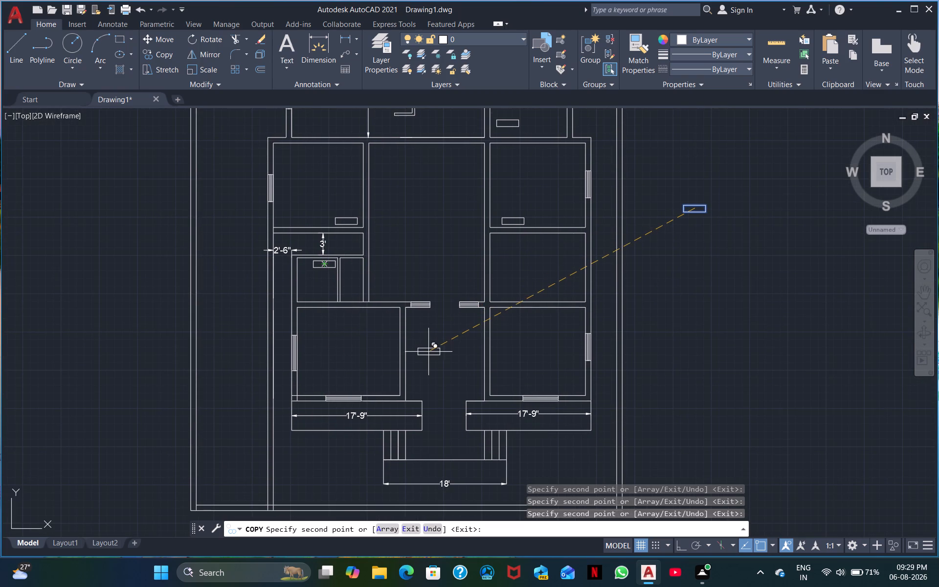
{"action": "double_click", "coordinate": [384, 380]}
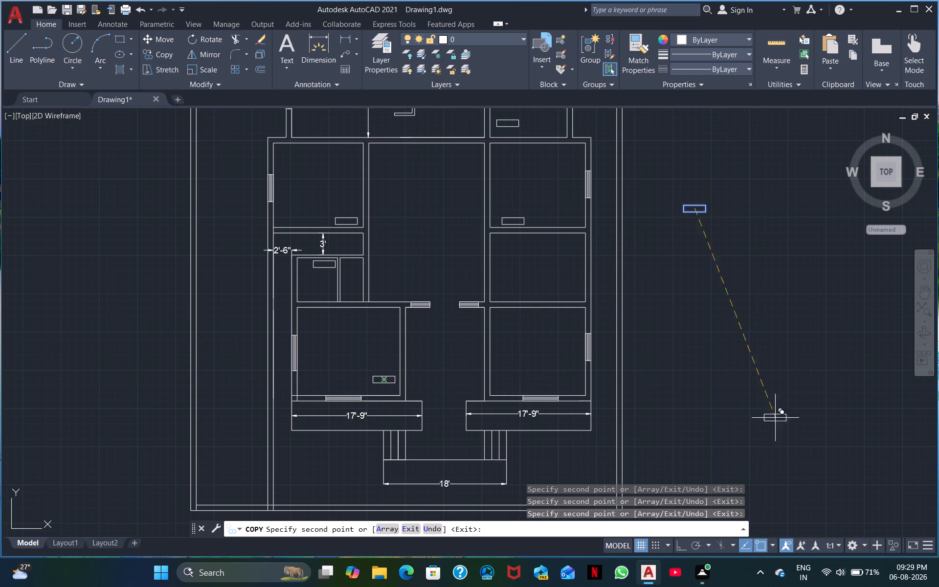
{"action": "left_click", "coordinate": [503, 294]}
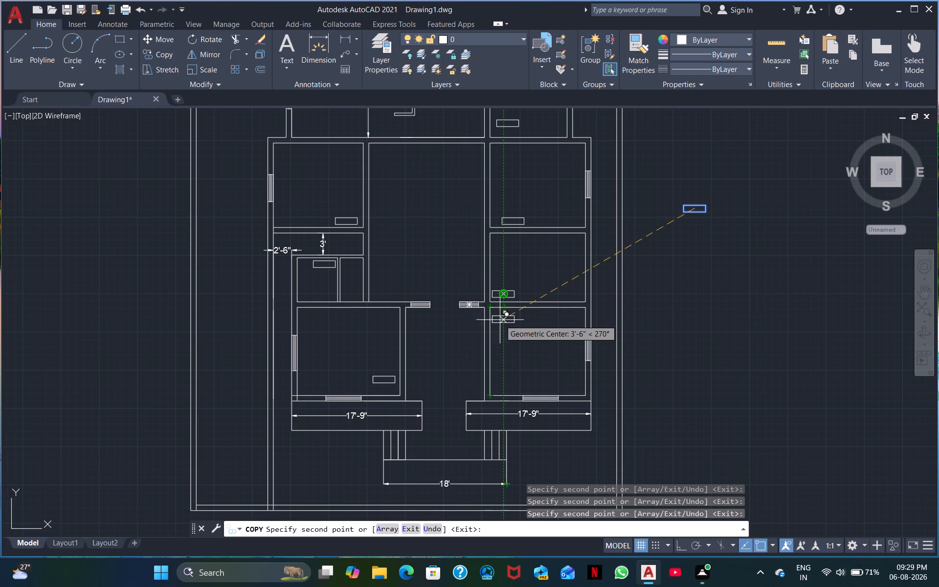
{"action": "left_click", "coordinate": [507, 315]}
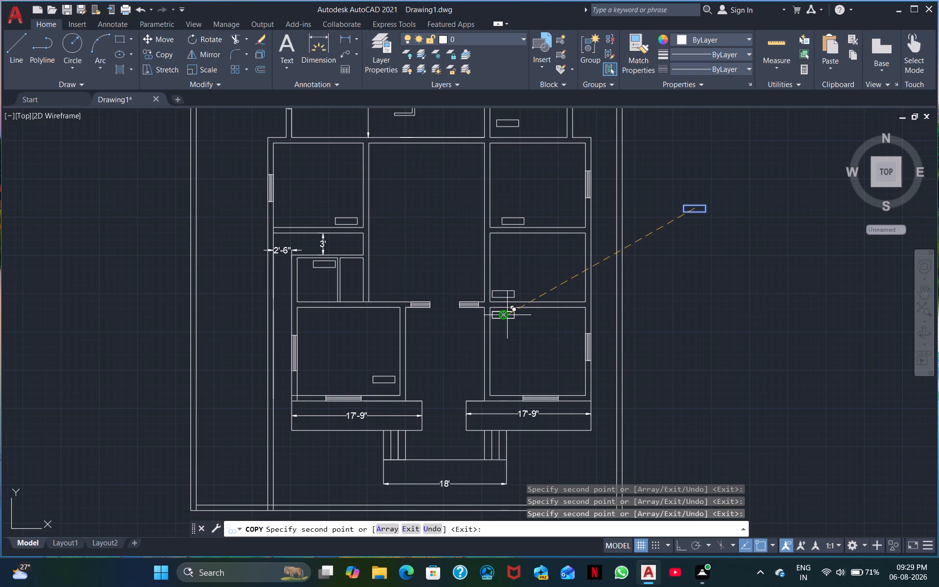
{"action": "right_click", "coordinate": [729, 285]}
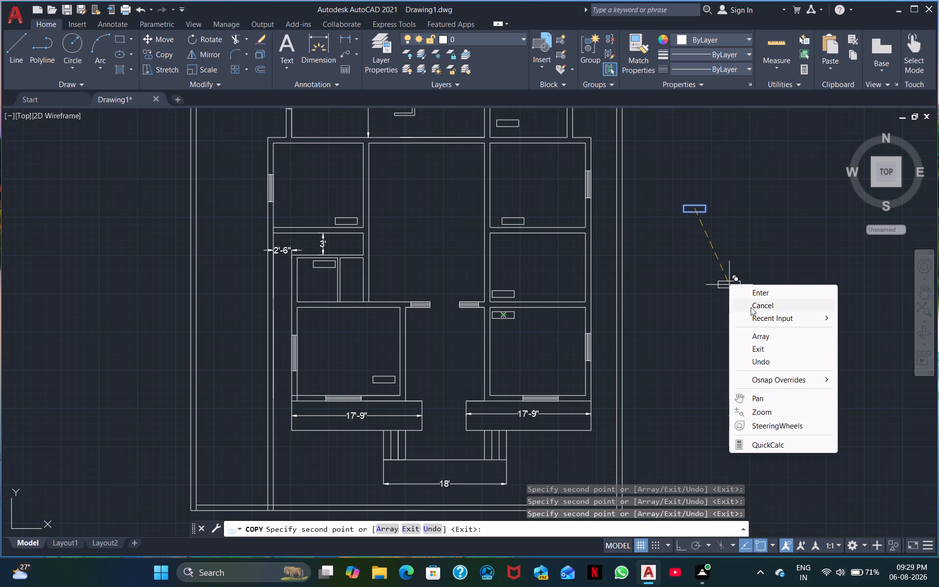
{"action": "left_click", "coordinate": [754, 304]}
Erase the original rectangle lying outside the right boundary wall.
{"action": "left_click", "coordinate": [699, 236]}
{"action": "left_click", "coordinate": [671, 197]}
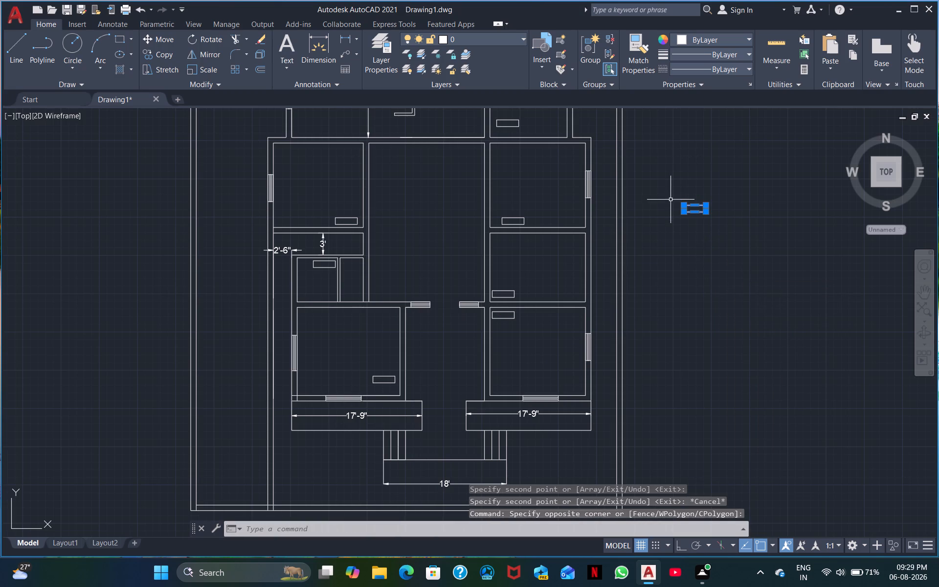
{"action": "right_click", "coordinate": [671, 200]}
{"action": "left_click", "coordinate": [708, 302]}
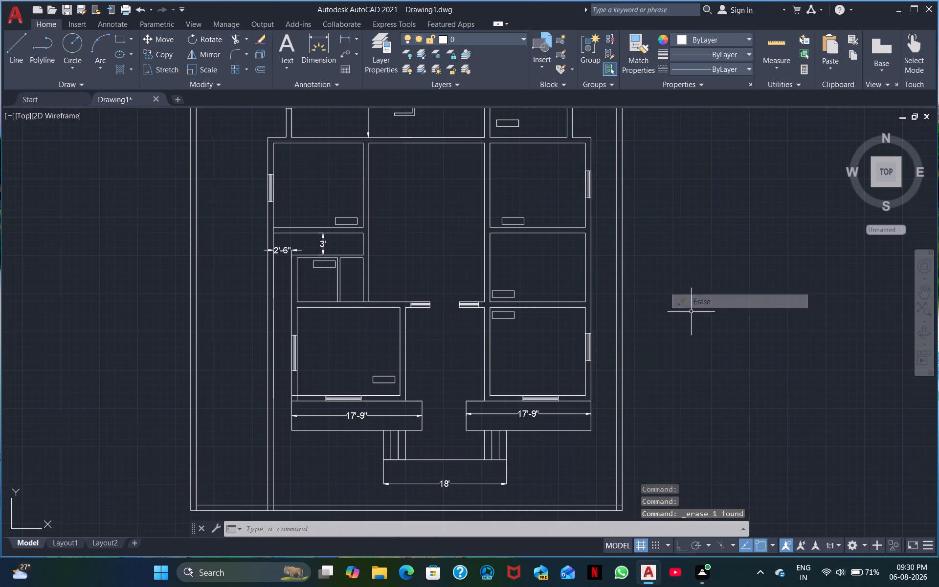
Erase the rectangle copy in the middle right-hand room.
{"action": "left_click", "coordinate": [513, 293]}
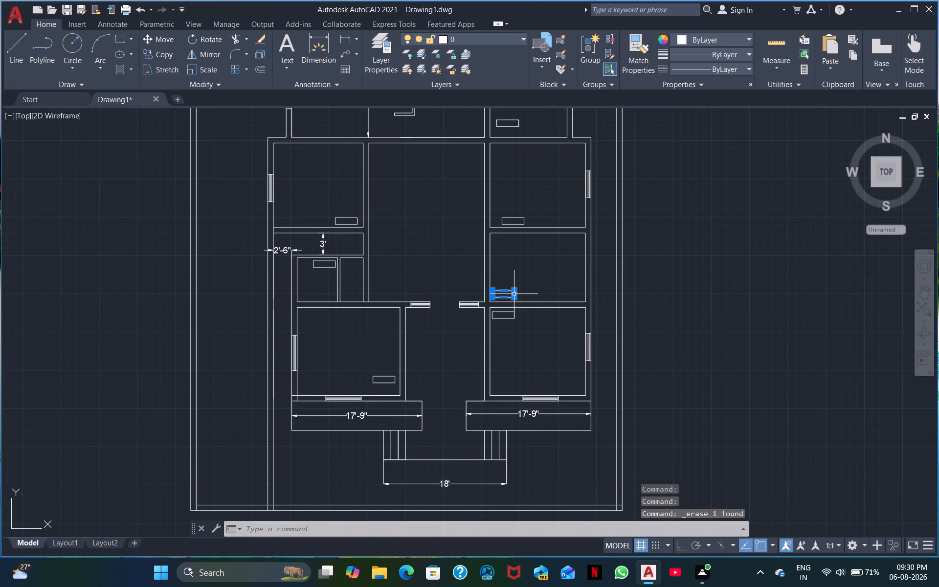
{"action": "right_click", "coordinate": [514, 293]}
{"action": "left_click", "coordinate": [555, 333]}
Move the front-right room's rectangle by its lower-left corner onto the room's upper-left inner corner, across the wall behind it.
{"action": "left_click", "coordinate": [521, 336]}
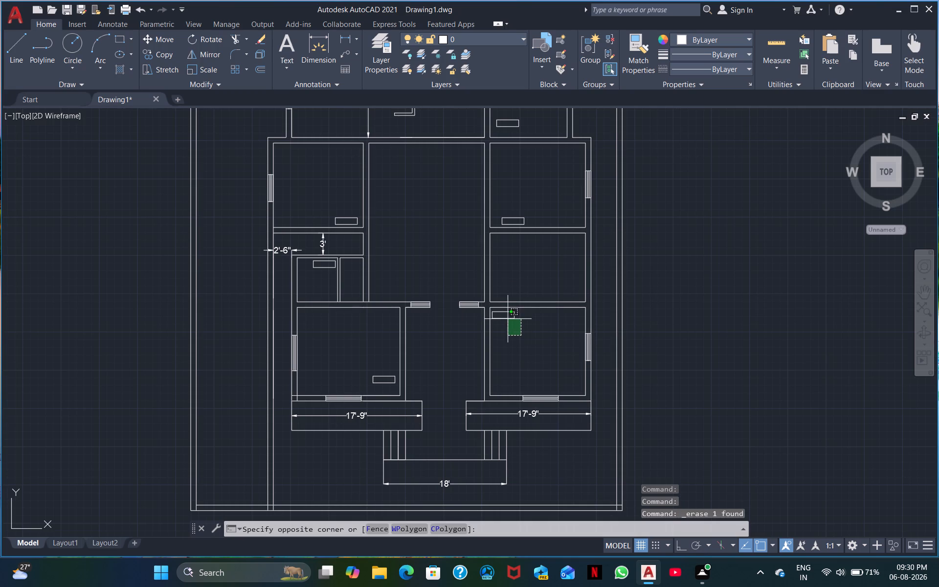
{"action": "left_click", "coordinate": [504, 312]}
{"action": "right_click", "coordinate": [528, 322]}
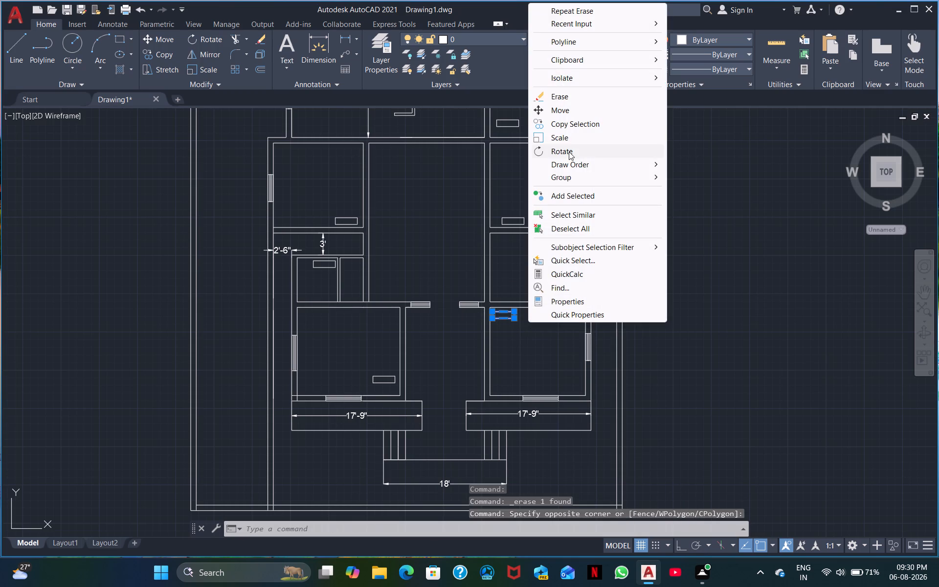
{"action": "left_click", "coordinate": [561, 113]}
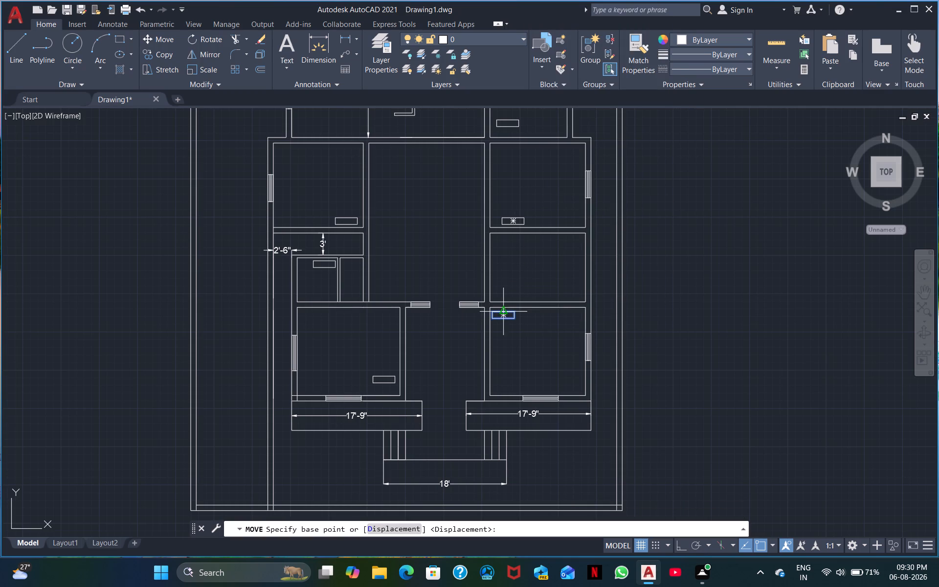
{"action": "scroll", "coordinate": [491, 316], "scroll_direction": "up", "scroll_amount": 4}
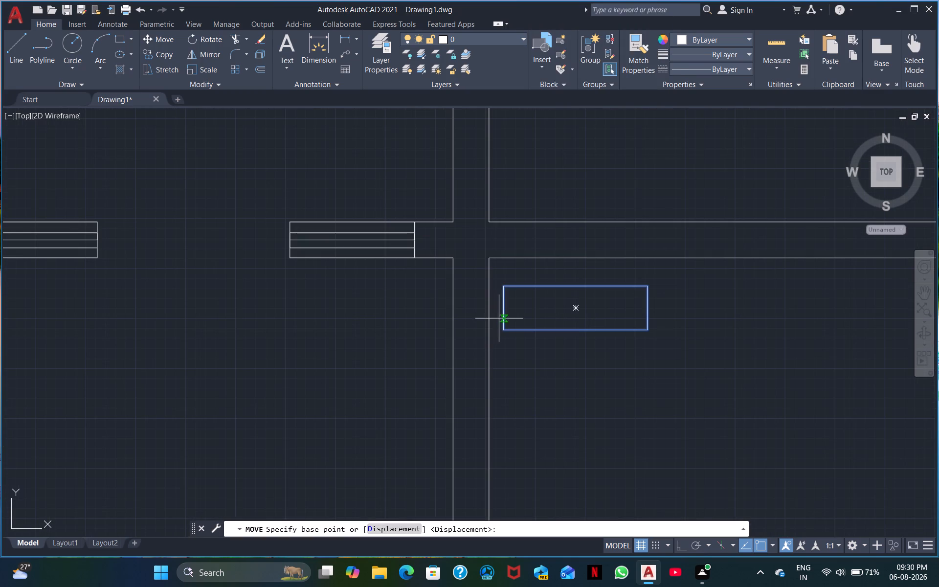
{"action": "left_click", "coordinate": [504, 328]}
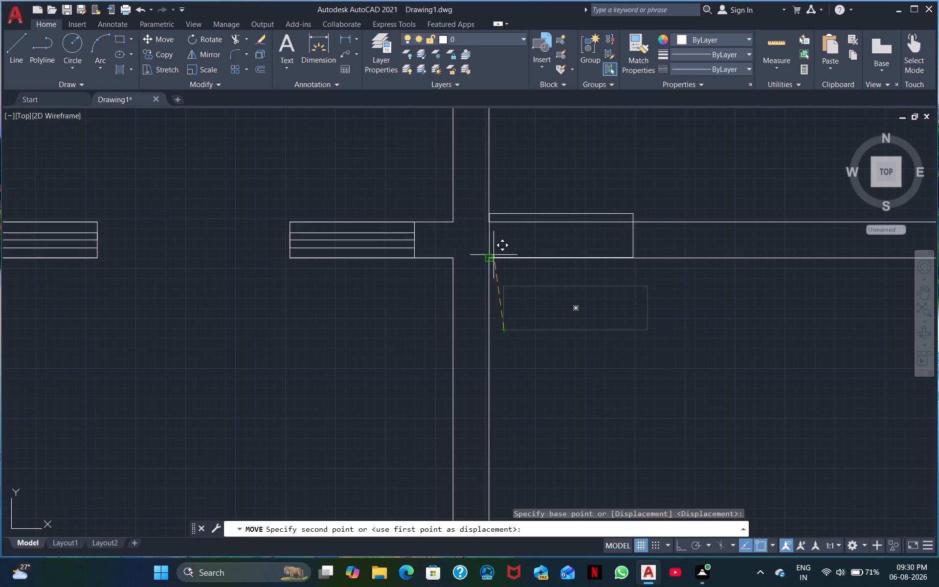
{"action": "left_click", "coordinate": [488, 257]}
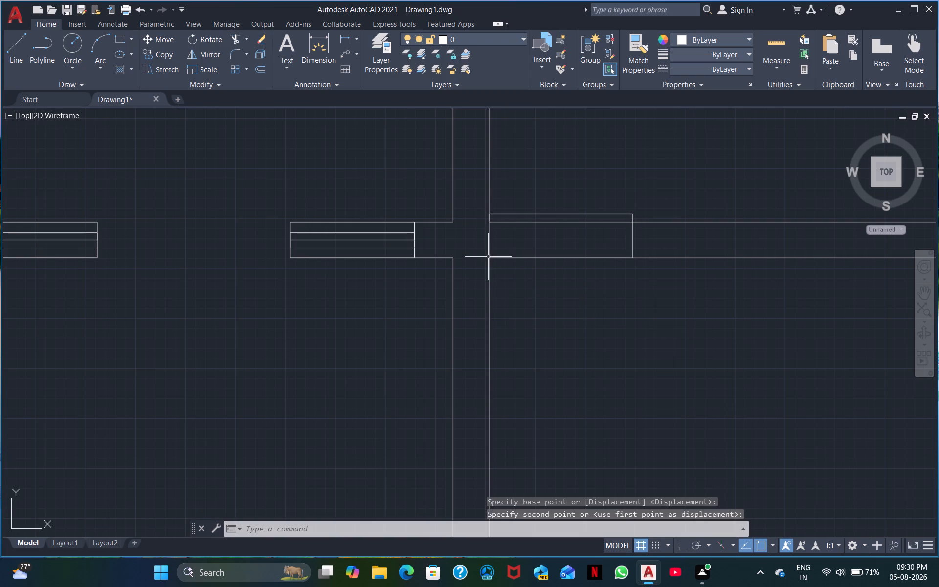
Move the rectangle in the right-hand room behind the middle one by its lower-left corner onto the middle room's upper-left inner corner, across the wall.
{"action": "middle_click_drag", "start_coordinate": [558, 361], "coordinate": [822, 384]}
{"action": "middle_click_drag", "start_coordinate": [345, 396], "coordinate": [631, 381]}
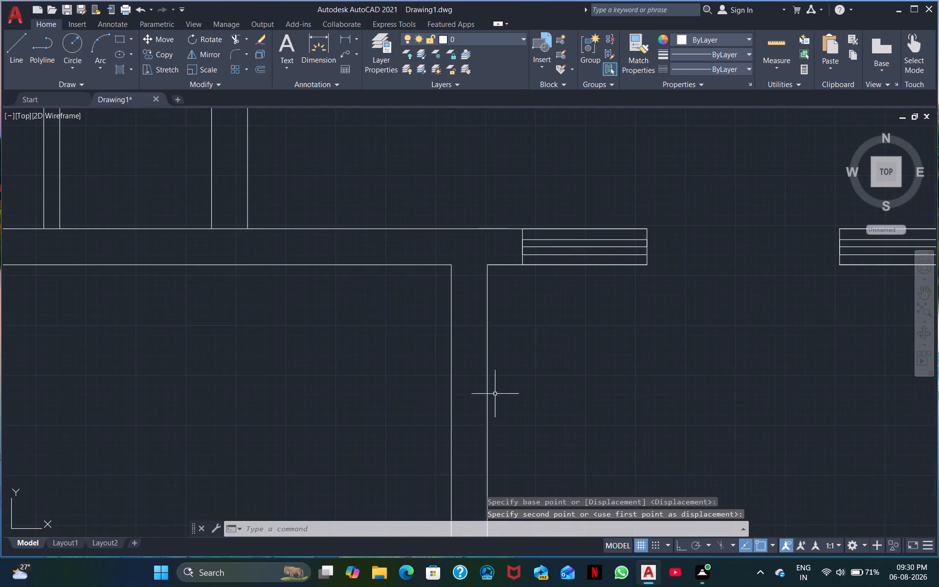
{"action": "scroll", "coordinate": [304, 393], "scroll_direction": "down", "scroll_amount": 2}
{"action": "middle_click_drag", "start_coordinate": [309, 417], "coordinate": [272, 276]}
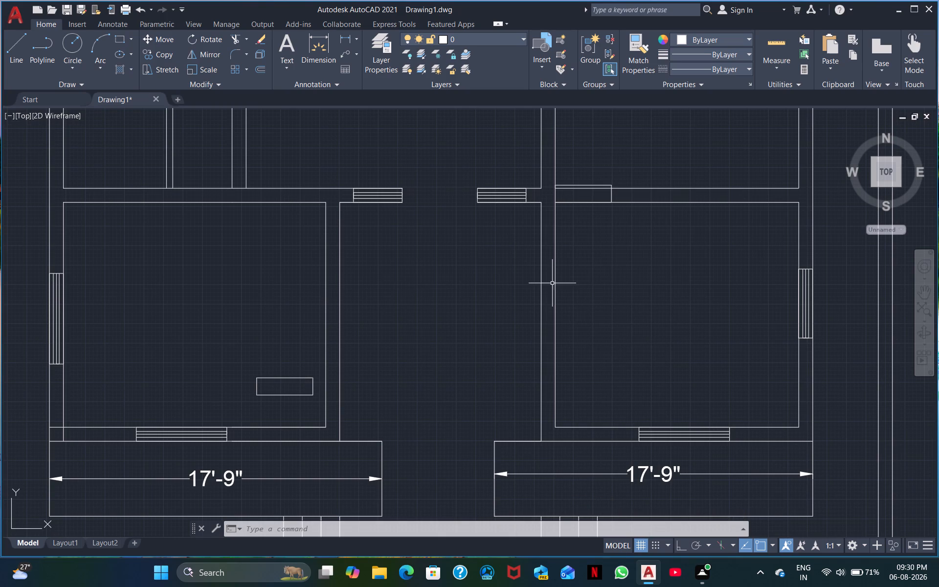
{"action": "middle_click_drag", "start_coordinate": [560, 281], "coordinate": [512, 469]}
{"action": "middle_click_drag", "start_coordinate": [559, 291], "coordinate": [540, 326]}
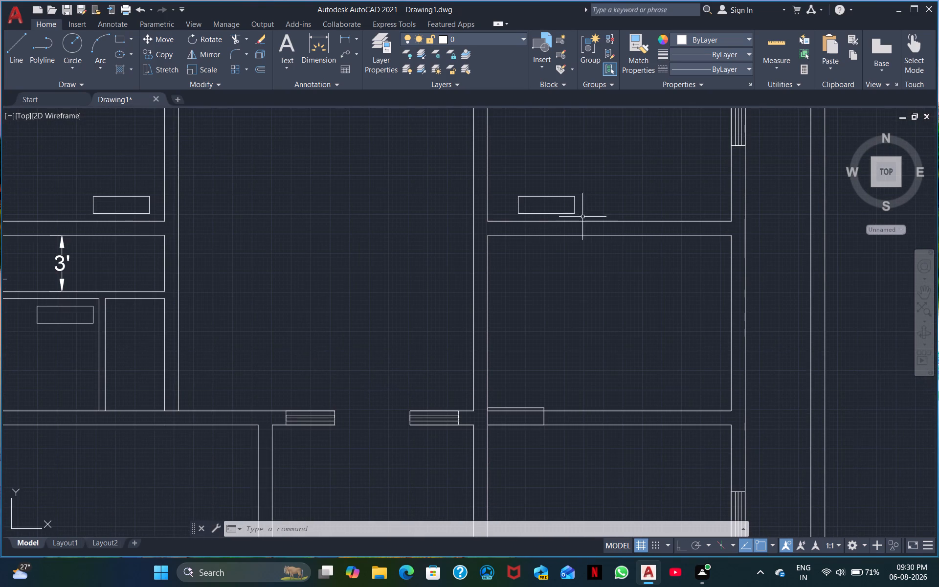
{"action": "left_click", "coordinate": [583, 216]}
{"action": "left_click", "coordinate": [513, 193]}
{"action": "right_click", "coordinate": [512, 193]}
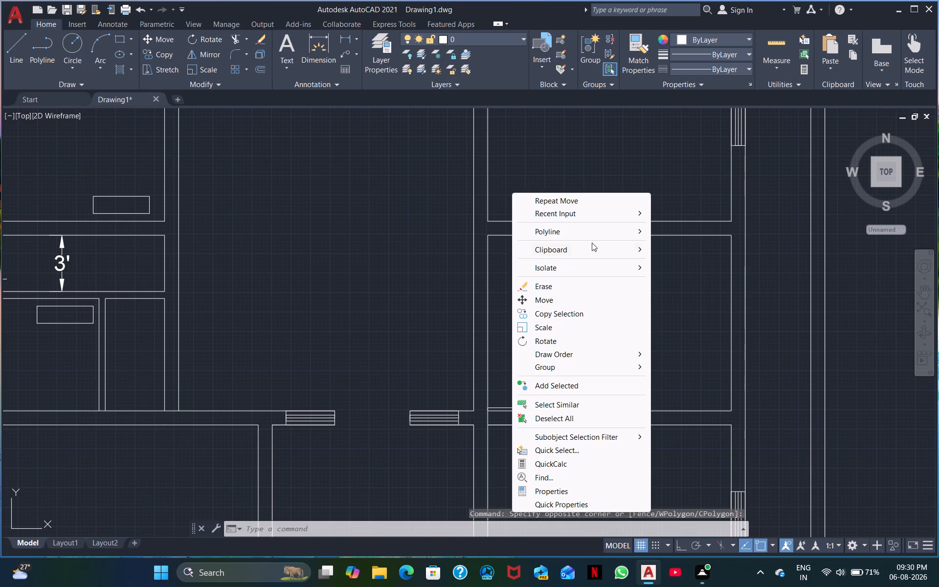
{"action": "left_click", "coordinate": [548, 299]}
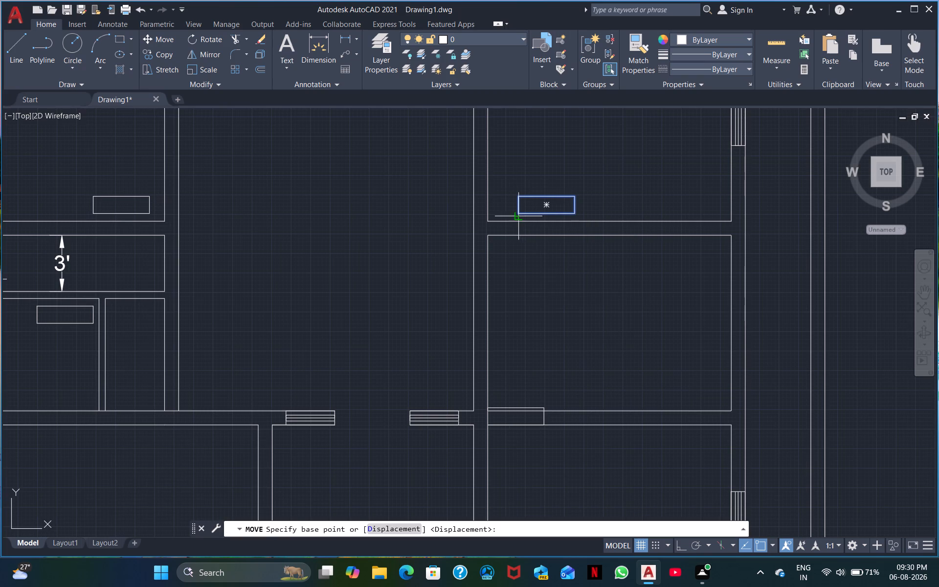
{"action": "left_click", "coordinate": [519, 212]}
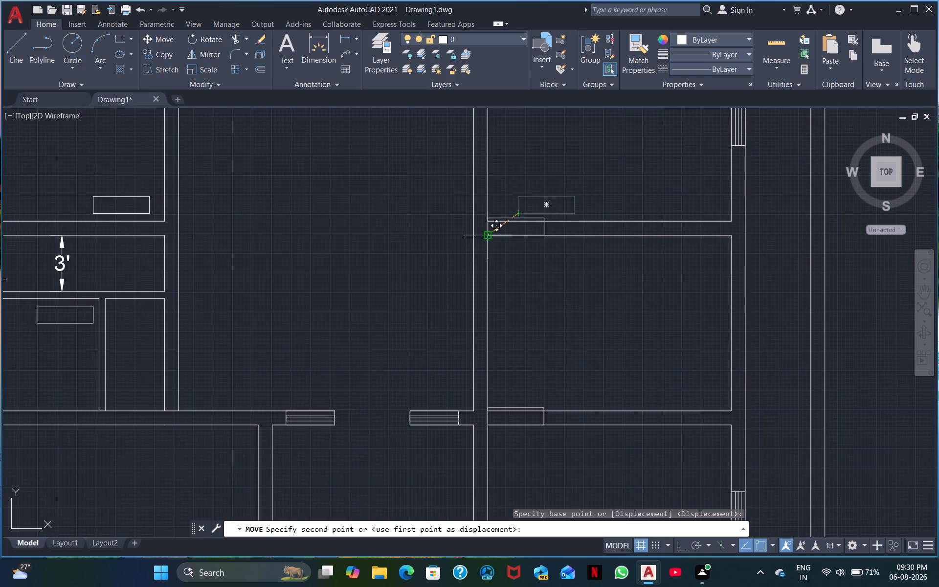
{"action": "left_click", "coordinate": [490, 232]}
With Ortho turned on, rotate the rear-right room's rectangle 90° about its lower-right corner so it stands vertically.
{"action": "middle_click_drag", "start_coordinate": [522, 281], "coordinate": [568, 223]}
{"action": "scroll", "coordinate": [575, 218], "scroll_direction": "down", "scroll_amount": 1}
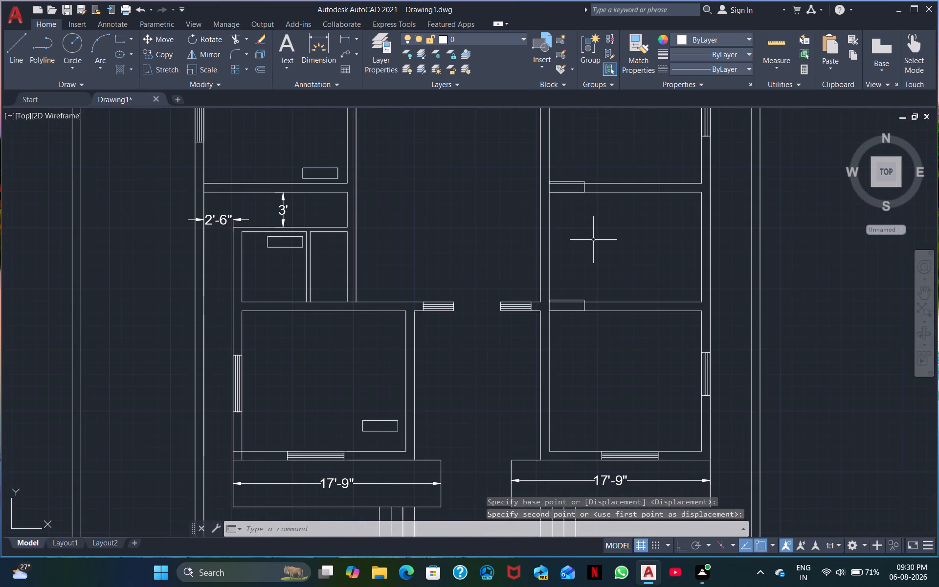
{"action": "middle_click_drag", "start_coordinate": [593, 240], "coordinate": [593, 302]}
{"action": "scroll", "coordinate": [593, 302], "scroll_direction": "down", "scroll_amount": 1}
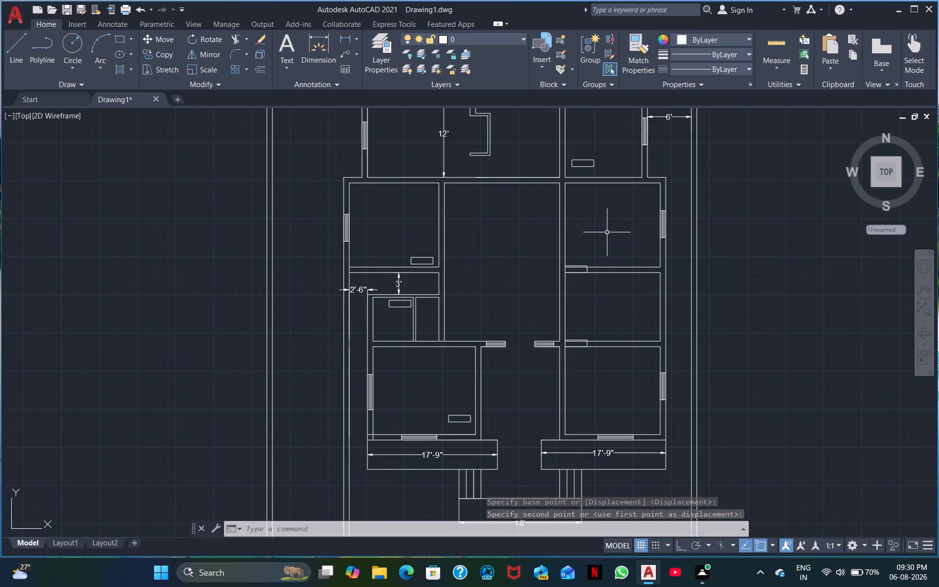
{"action": "middle_click_drag", "start_coordinate": [612, 219], "coordinate": [585, 321]}
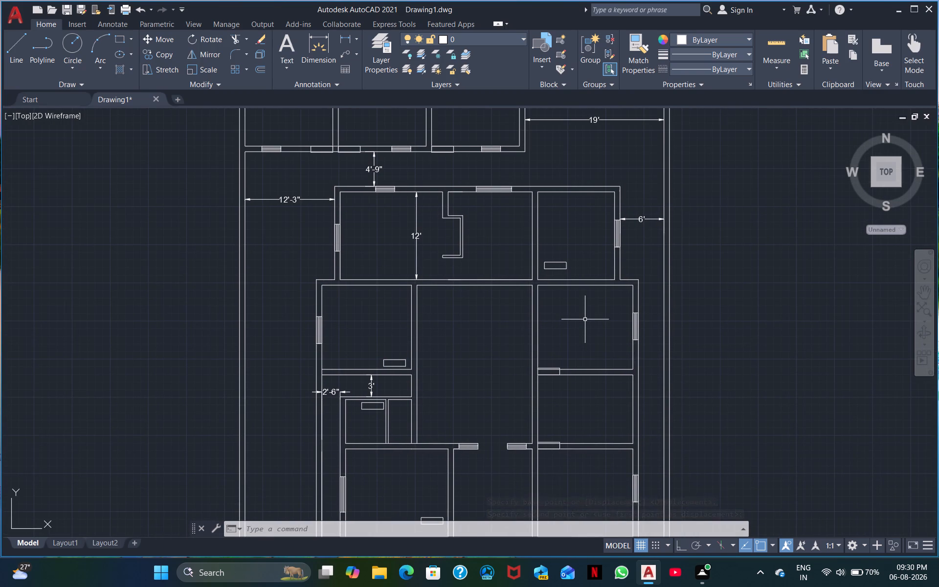
{"action": "left_click", "coordinate": [577, 271]}
{"action": "left_click", "coordinate": [548, 254]}
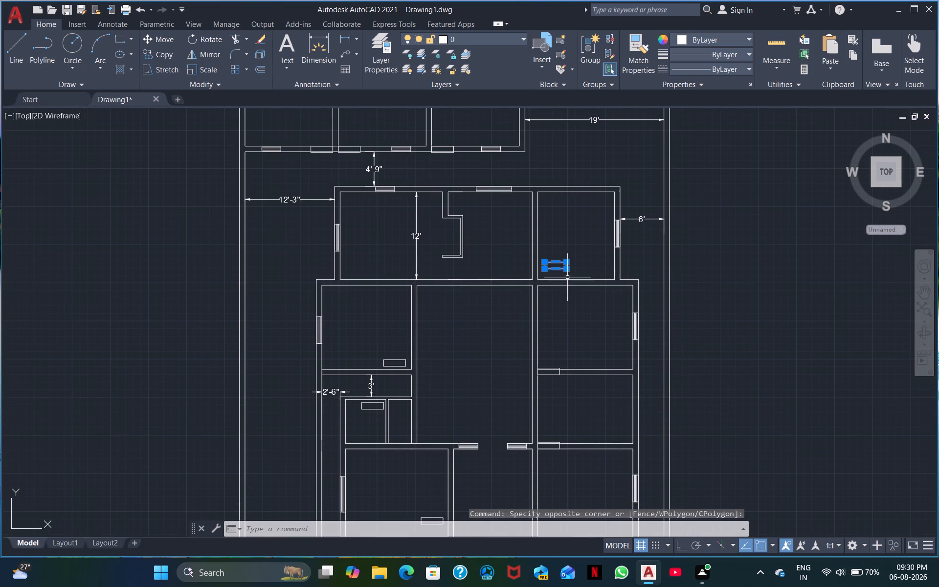
{"action": "right_click", "coordinate": [551, 258]}
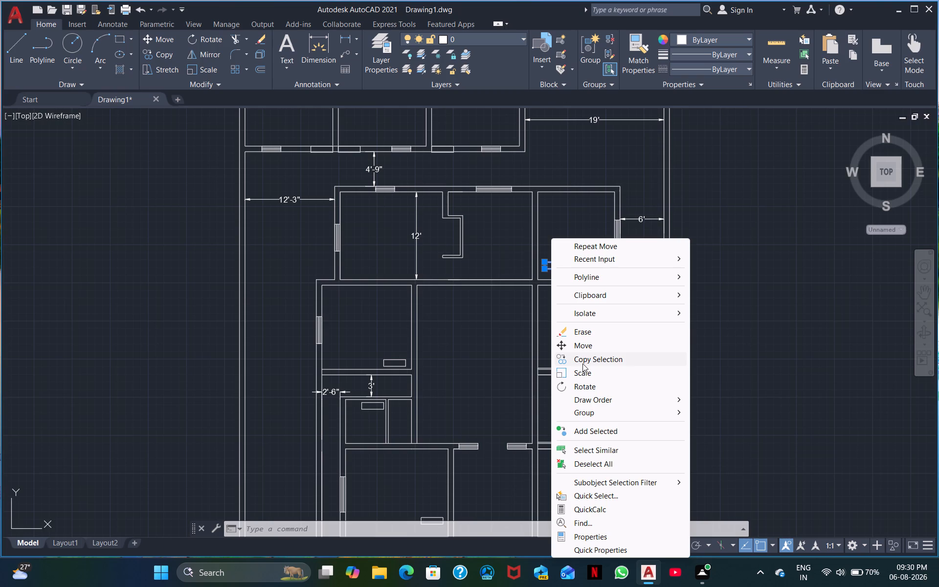
{"action": "left_click", "coordinate": [582, 385]}
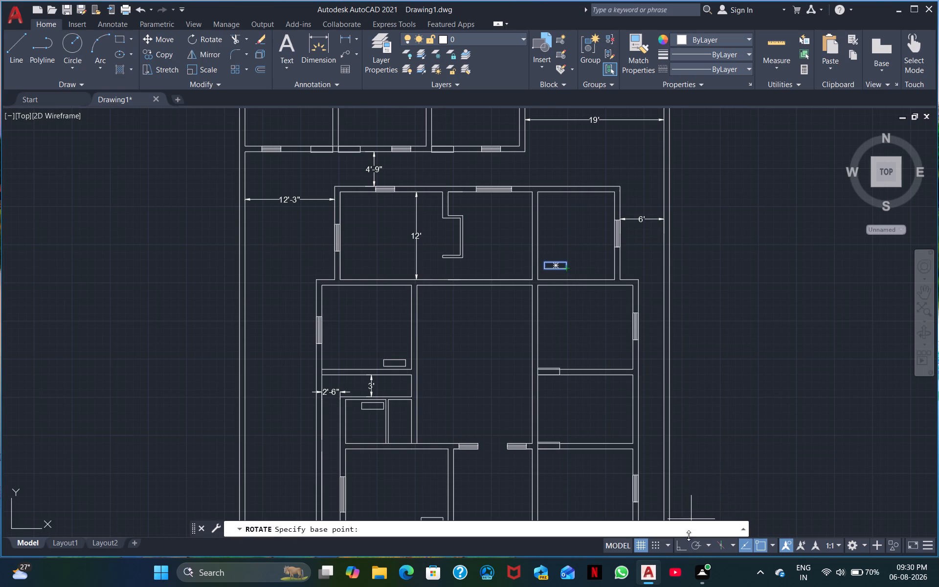
{"action": "left_click", "coordinate": [682, 550]}
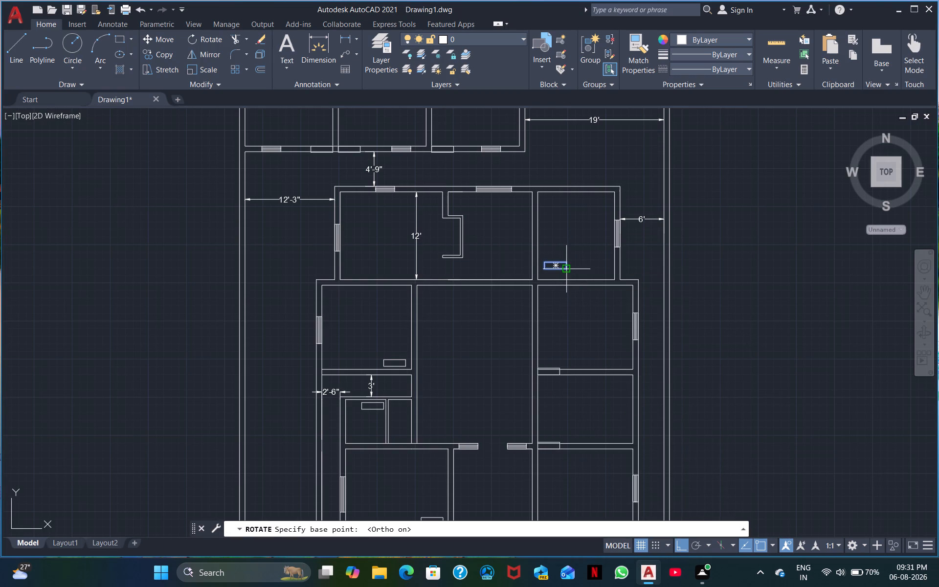
{"action": "left_click", "coordinate": [563, 267]}
{"action": "left_click", "coordinate": [559, 250]}
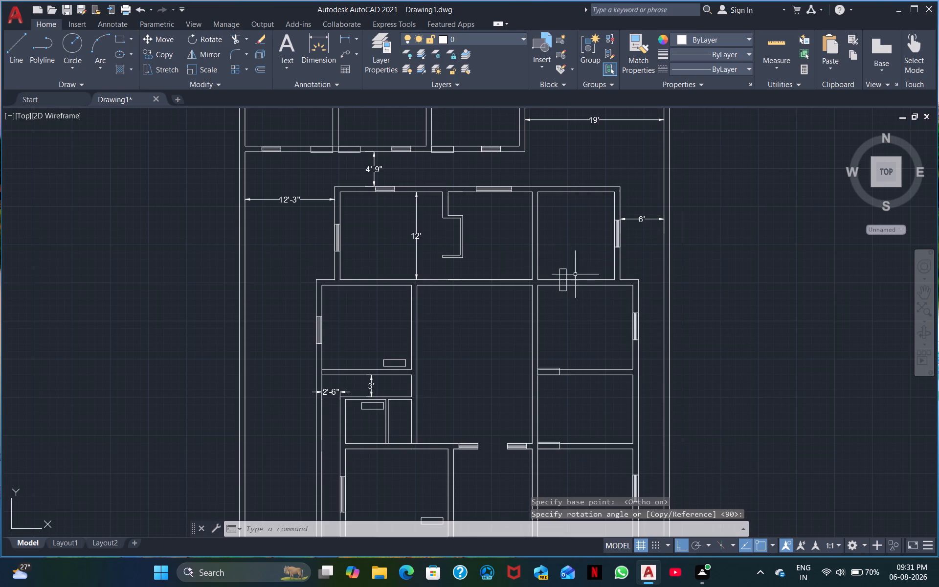
Move the rotated rectangle by its lower-right corner to the rear-right room's lower-left inner corner, across the room's left wall.
{"action": "left_click", "coordinate": [581, 274]}
{"action": "left_click", "coordinate": [551, 268]}
{"action": "right_click", "coordinate": [551, 269]}
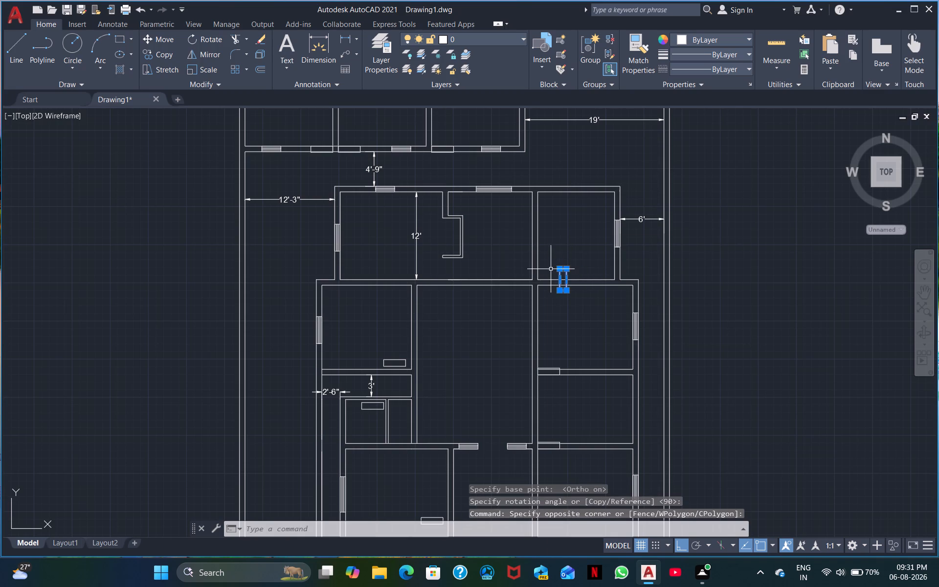
{"action": "left_click", "coordinate": [587, 346]}
{"action": "scroll", "coordinate": [567, 319], "scroll_direction": "up", "scroll_amount": 2}
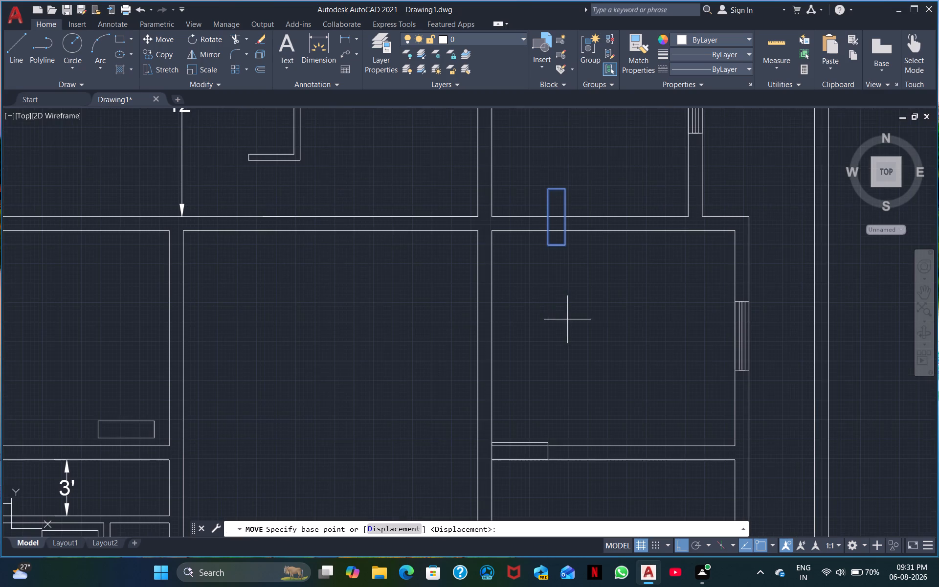
{"action": "left_click", "coordinate": [566, 245]}
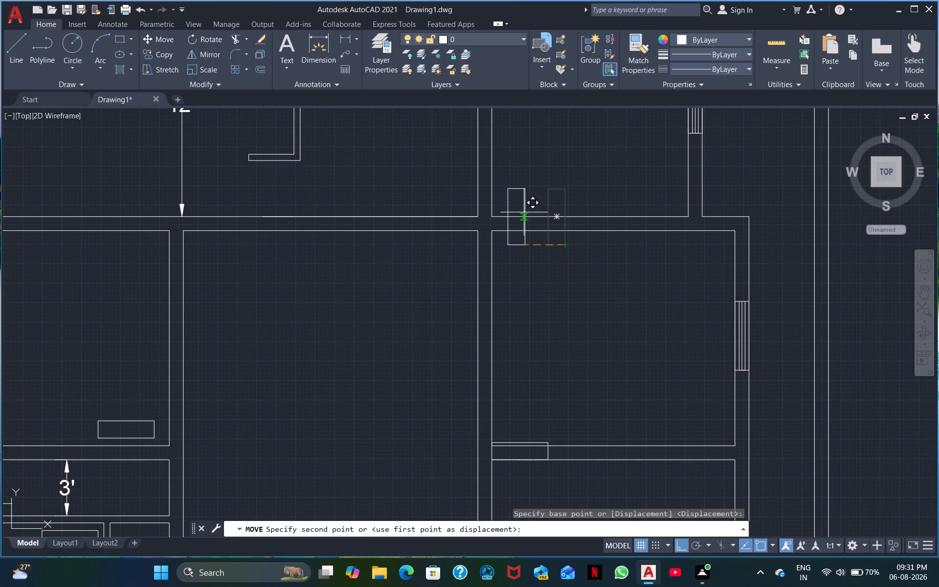
{"action": "left_click", "coordinate": [491, 215]}
Move the rectangle in the left room behind the 3' passage by its lower-right corner onto the passage's upper-right inner corner, across the wall.
{"action": "scroll", "coordinate": [521, 205], "scroll_direction": "down", "scroll_amount": 1}
{"action": "middle_click_drag", "start_coordinate": [388, 306], "coordinate": [486, 340]}
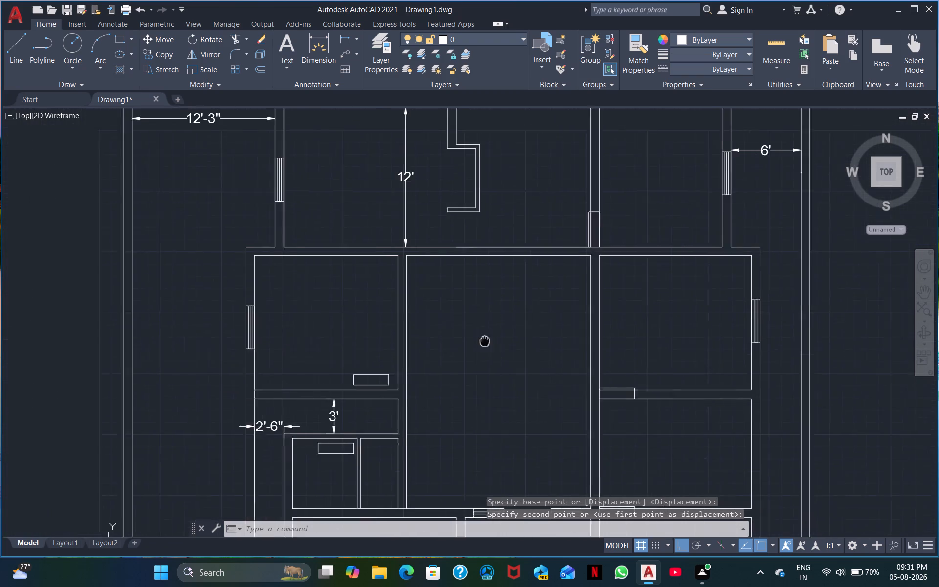
{"action": "middle_click_drag", "start_coordinate": [486, 340], "coordinate": [542, 332]}
{"action": "scroll", "coordinate": [564, 317], "scroll_direction": "down", "scroll_amount": 1}
{"action": "middle_click_drag", "start_coordinate": [564, 317], "coordinate": [565, 324]}
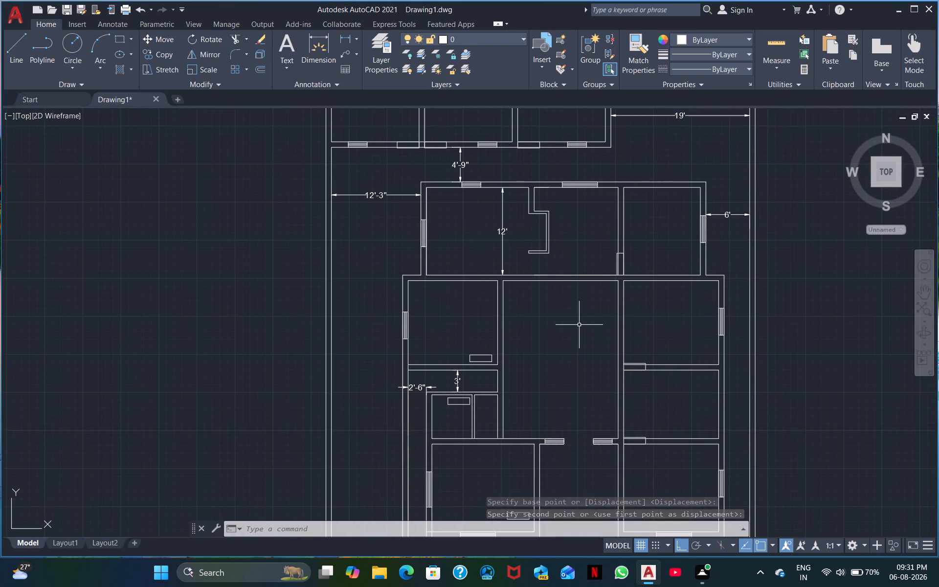
{"action": "left_click", "coordinate": [487, 361]}
{"action": "right_click", "coordinate": [485, 362]}
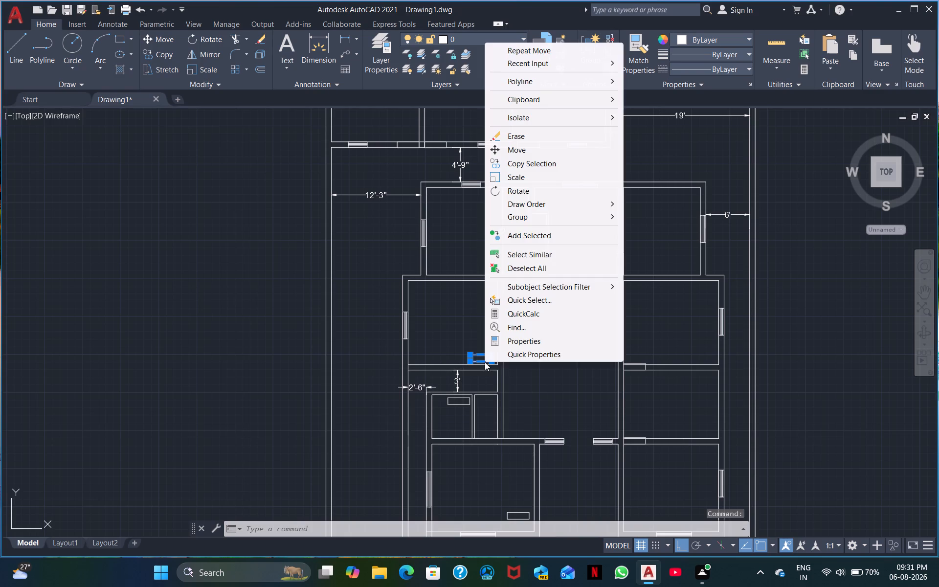
{"action": "left_click", "coordinate": [518, 150]}
{"action": "left_click", "coordinate": [492, 363]}
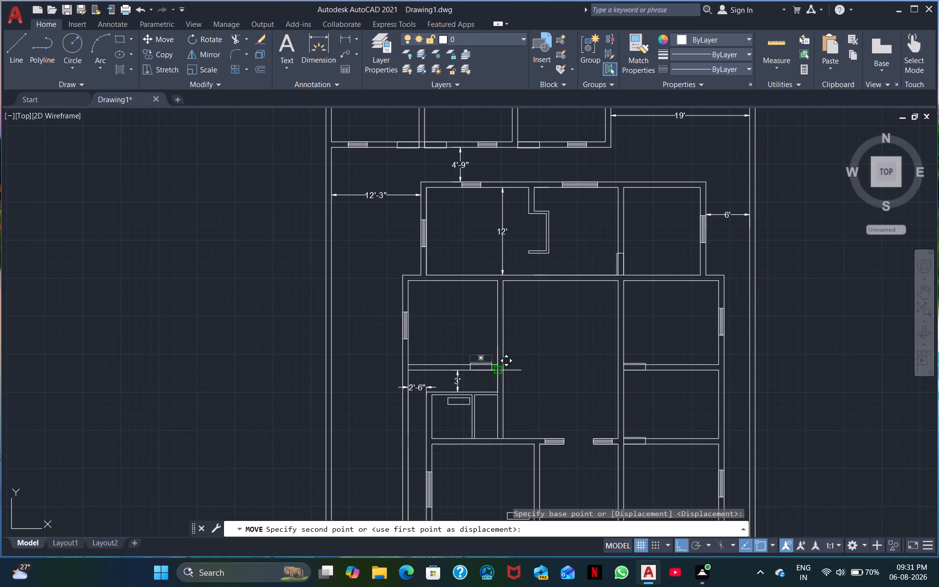
{"action": "left_click", "coordinate": [495, 369]}
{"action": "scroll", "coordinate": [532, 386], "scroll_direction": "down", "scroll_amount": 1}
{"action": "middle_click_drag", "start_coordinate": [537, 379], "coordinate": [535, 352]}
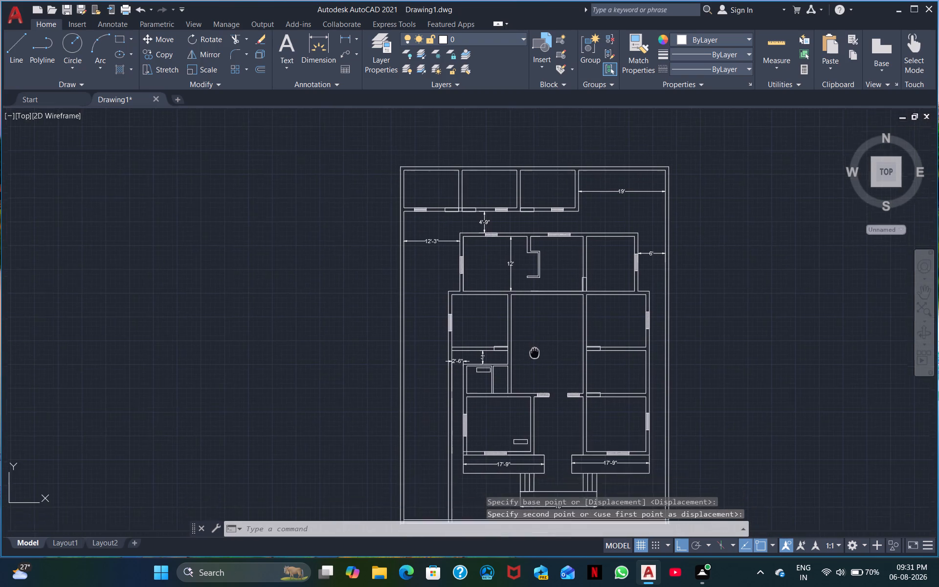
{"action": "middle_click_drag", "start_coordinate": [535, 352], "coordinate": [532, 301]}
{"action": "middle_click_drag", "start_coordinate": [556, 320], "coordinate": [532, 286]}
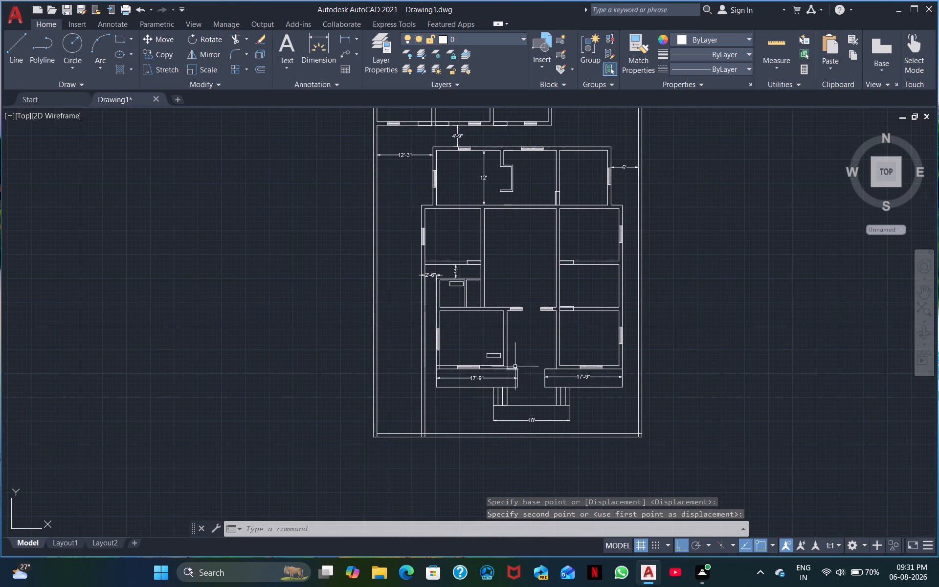
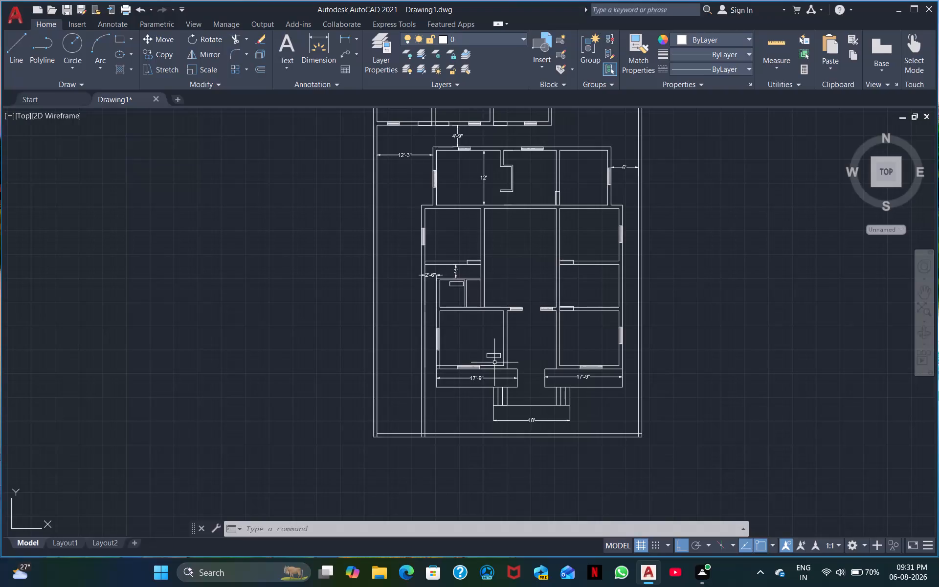
Rotate the rectangle in the front-left room 90° about its lower-left corner so it stands vertically.
{"action": "left_click", "coordinate": [501, 361]}
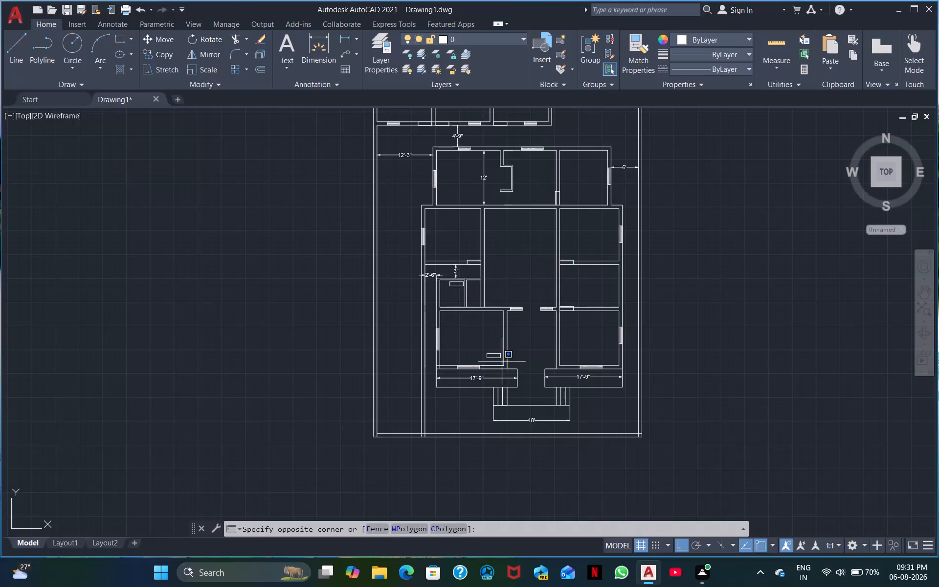
{"action": "left_click", "coordinate": [478, 347]}
{"action": "right_click", "coordinate": [477, 347]}
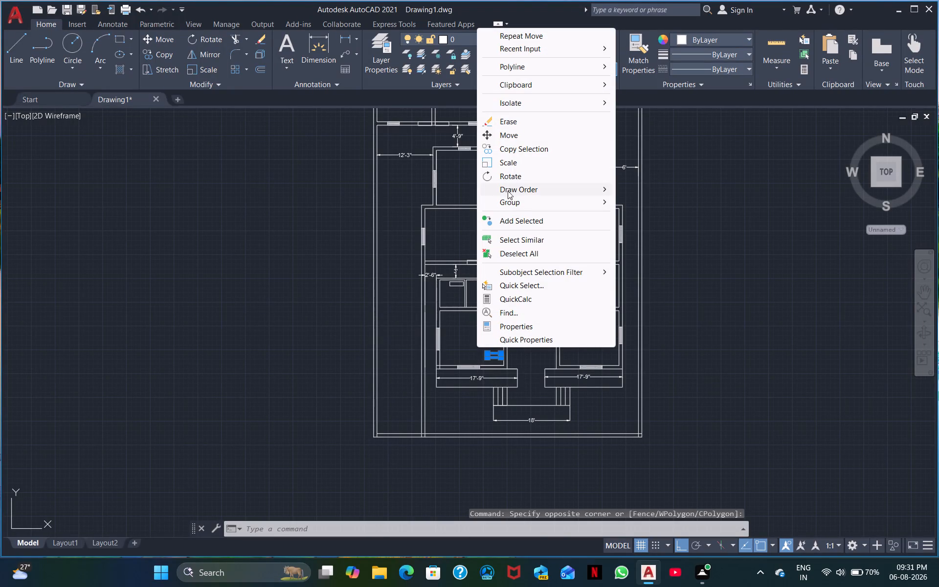
{"action": "left_click", "coordinate": [508, 174]}
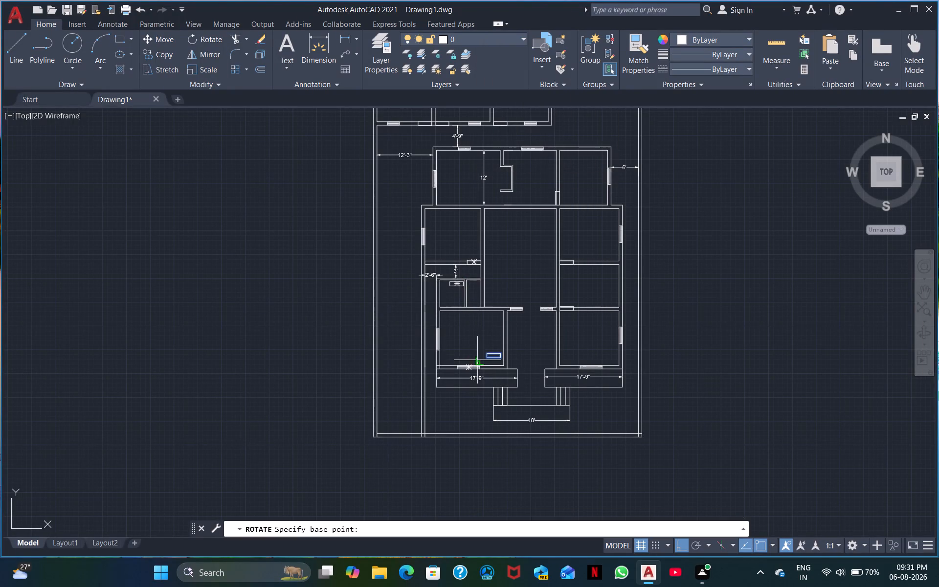
{"action": "scroll", "coordinate": [491, 353], "scroll_direction": "up", "scroll_amount": 2}
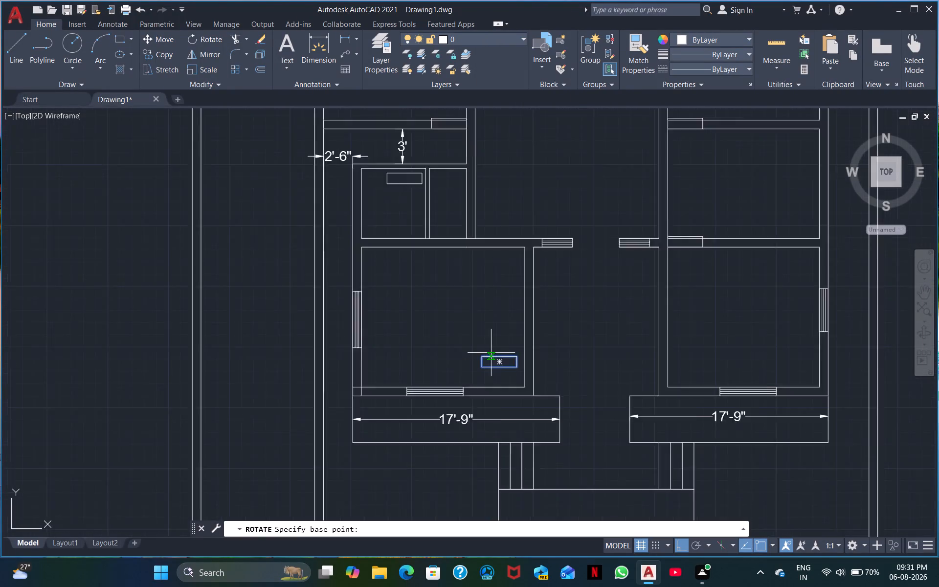
{"action": "scroll", "coordinate": [491, 353], "scroll_direction": "up", "scroll_amount": 1}
{"action": "left_click", "coordinate": [476, 377]}
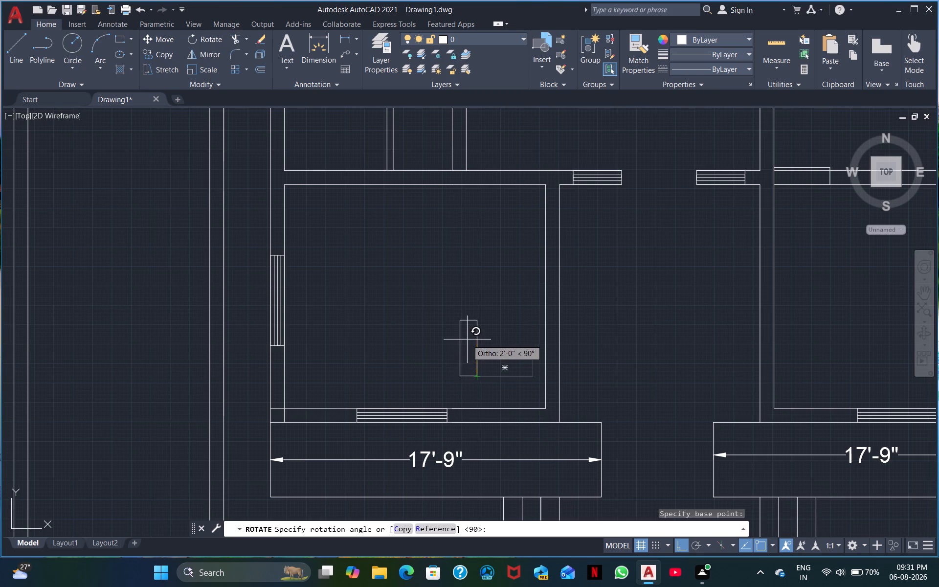
{"action": "left_click", "coordinate": [467, 339]}
Move the vertical rectangle by its lower-right corner onto the front-left room's lower-right outer wall corner, across the right wall.
{"action": "left_click", "coordinate": [499, 386]}
{"action": "left_click", "coordinate": [453, 303]}
{"action": "right_click", "coordinate": [452, 304]}
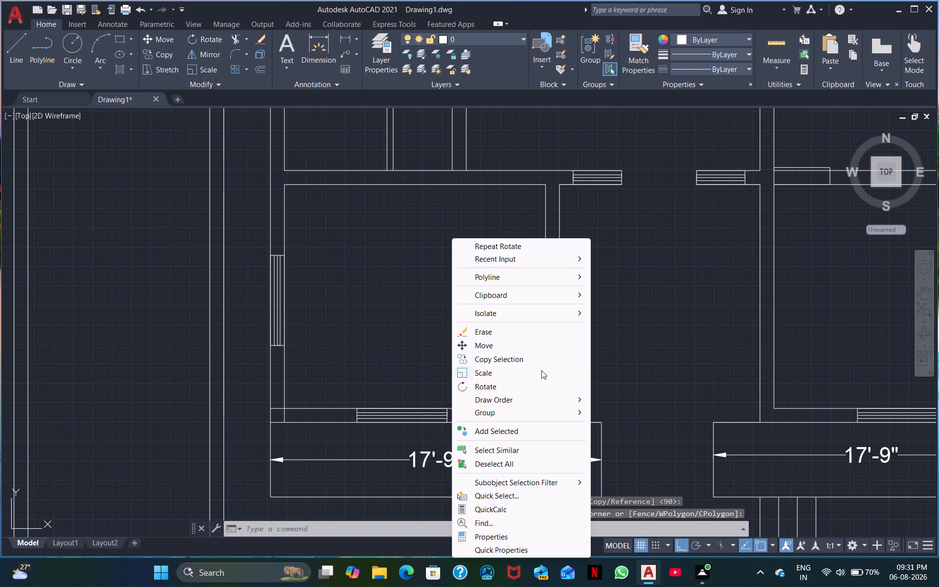
{"action": "left_click", "coordinate": [486, 346]}
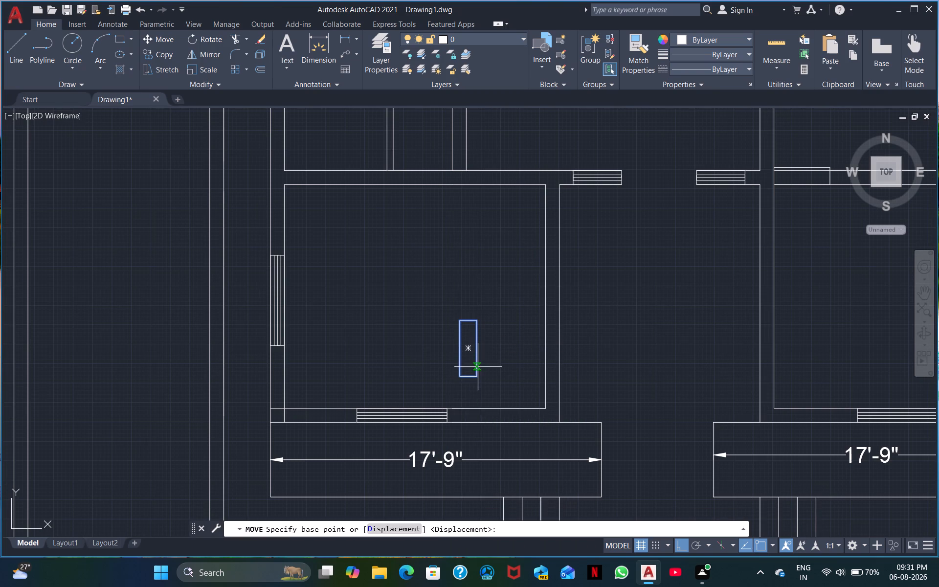
{"action": "left_click", "coordinate": [476, 375]}
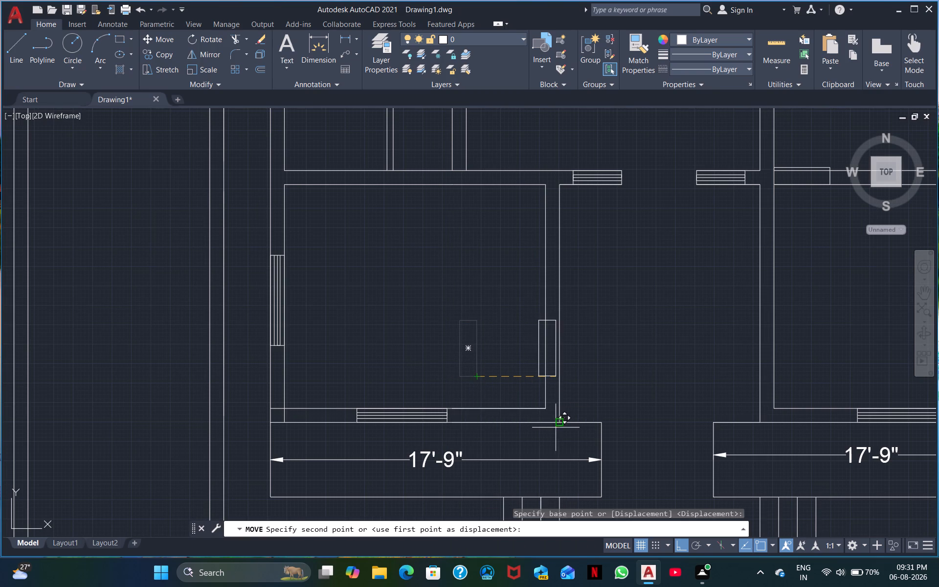
{"action": "left_click", "coordinate": [557, 421]}
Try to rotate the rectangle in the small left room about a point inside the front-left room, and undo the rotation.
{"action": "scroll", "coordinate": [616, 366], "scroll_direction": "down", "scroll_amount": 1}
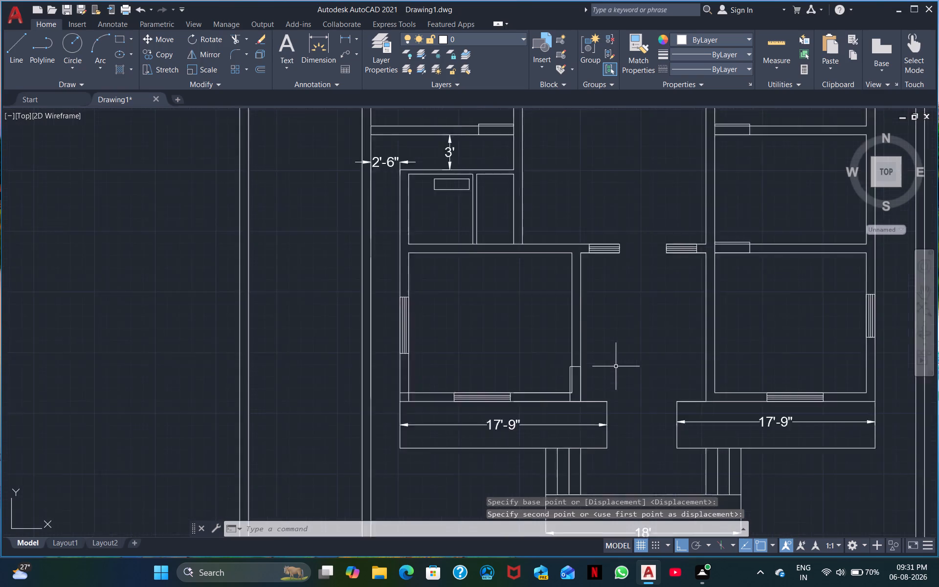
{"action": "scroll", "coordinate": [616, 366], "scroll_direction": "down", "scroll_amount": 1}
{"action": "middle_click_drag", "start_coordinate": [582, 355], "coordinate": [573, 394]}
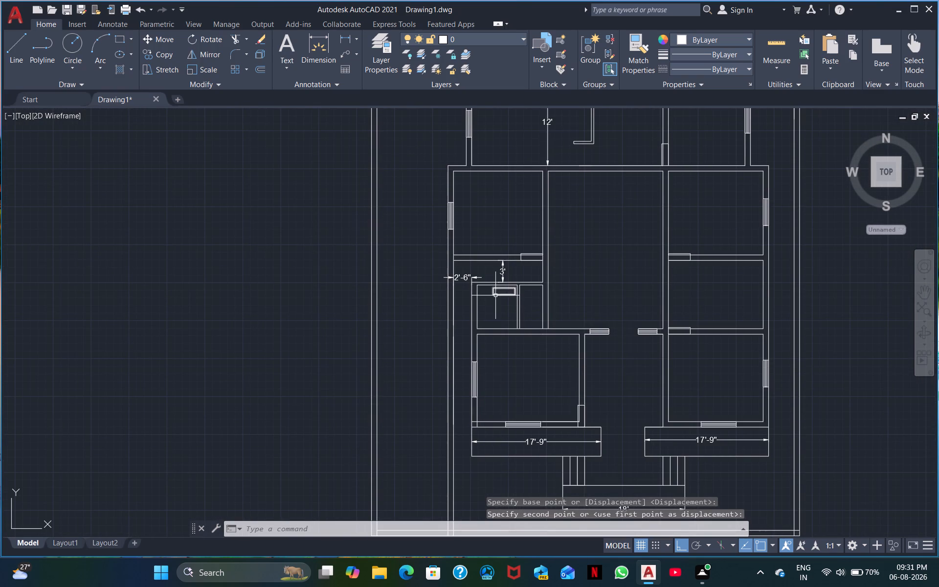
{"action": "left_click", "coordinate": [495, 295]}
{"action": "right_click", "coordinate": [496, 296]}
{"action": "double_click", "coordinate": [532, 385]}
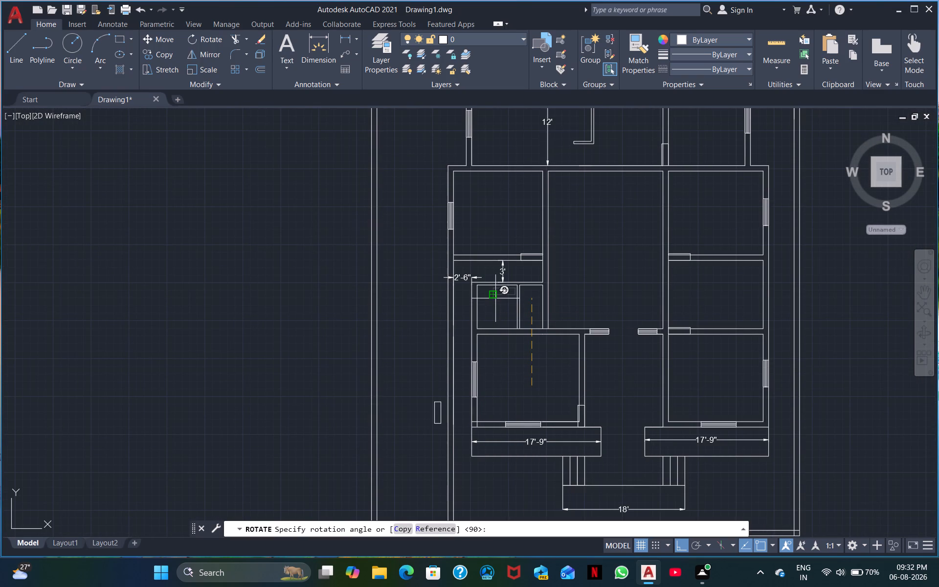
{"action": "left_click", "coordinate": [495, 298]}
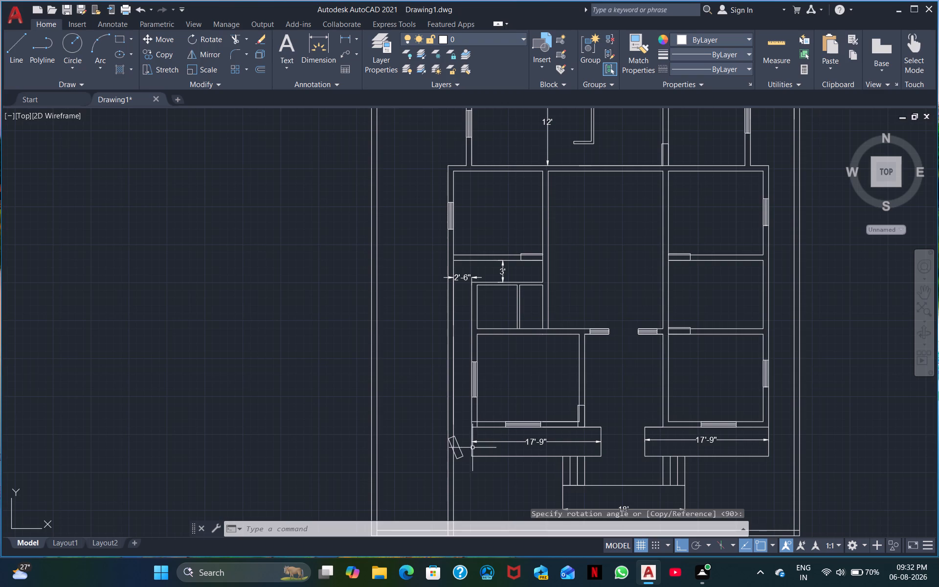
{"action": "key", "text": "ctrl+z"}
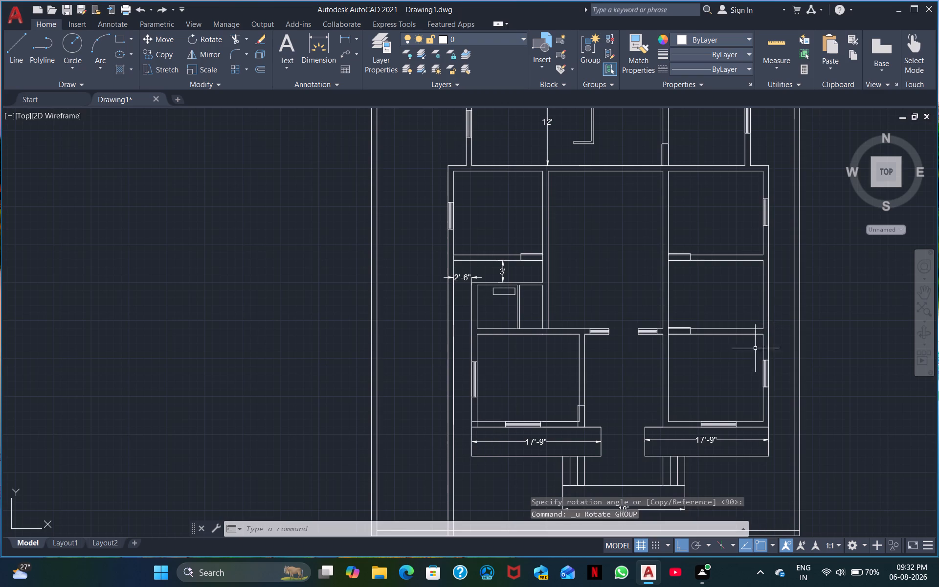
Rotate the rectangle in the small left room 90° about its lower-right corner so it stands vertically.
{"action": "scroll", "coordinate": [527, 334], "scroll_direction": "down", "scroll_amount": 1}
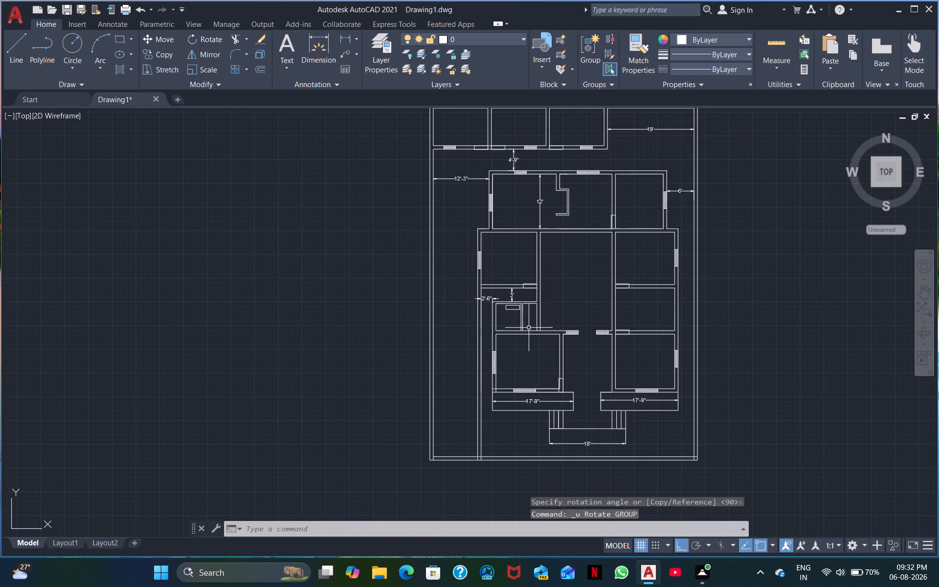
{"action": "scroll", "coordinate": [521, 320], "scroll_direction": "up", "scroll_amount": 2}
{"action": "left_click", "coordinate": [510, 302]}
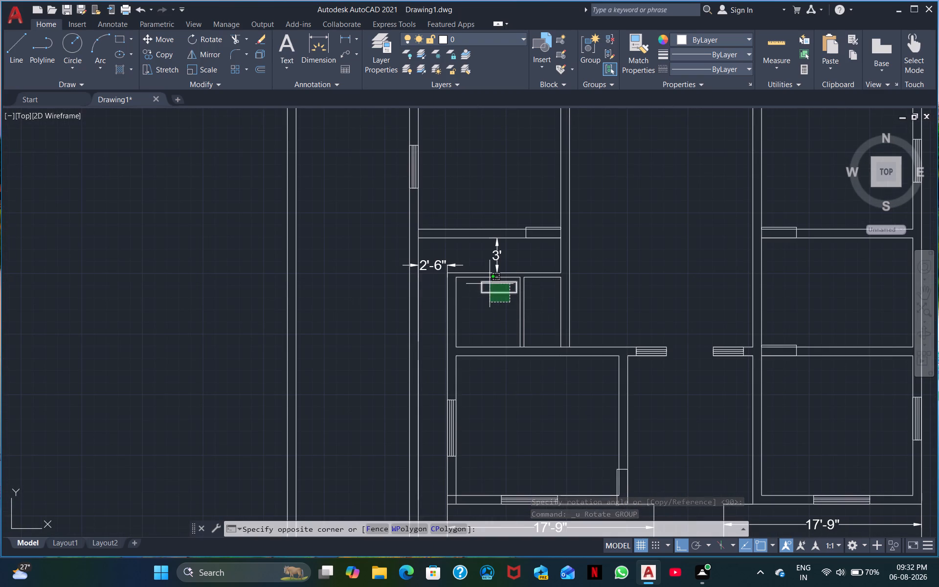
{"action": "left_click", "coordinate": [490, 284]}
{"action": "right_click", "coordinate": [489, 284]}
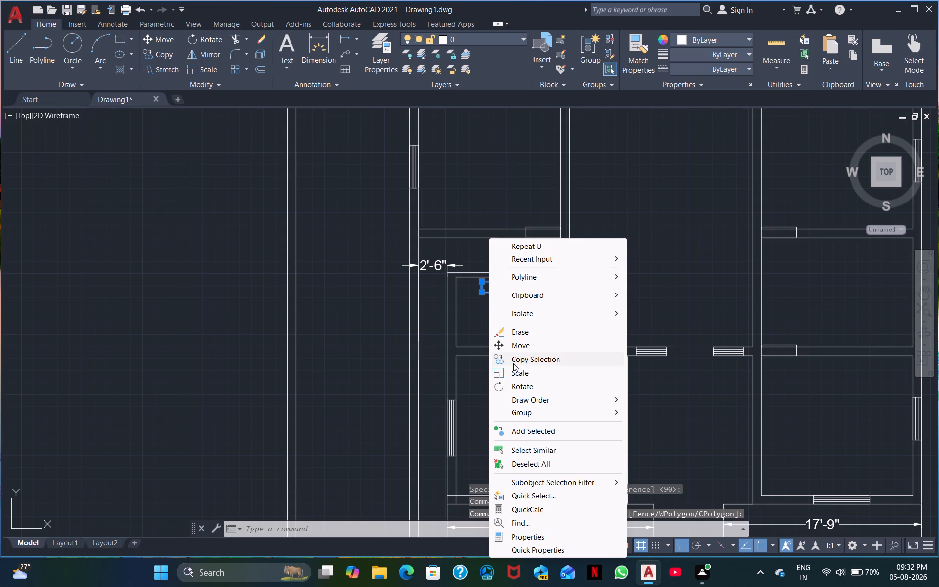
{"action": "left_click", "coordinate": [517, 387]}
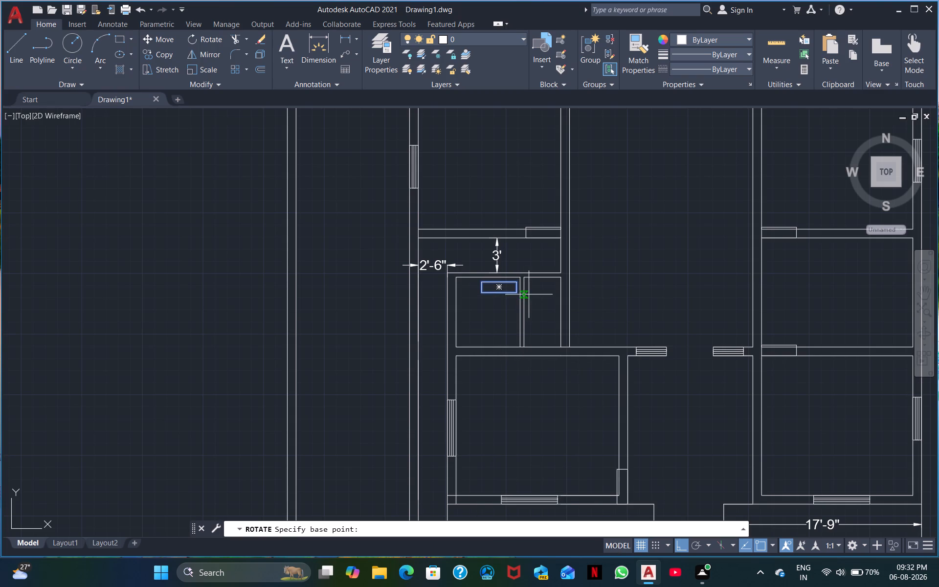
{"action": "scroll", "coordinate": [528, 293], "scroll_direction": "up", "scroll_amount": 4}
{"action": "left_click", "coordinate": [451, 281]}
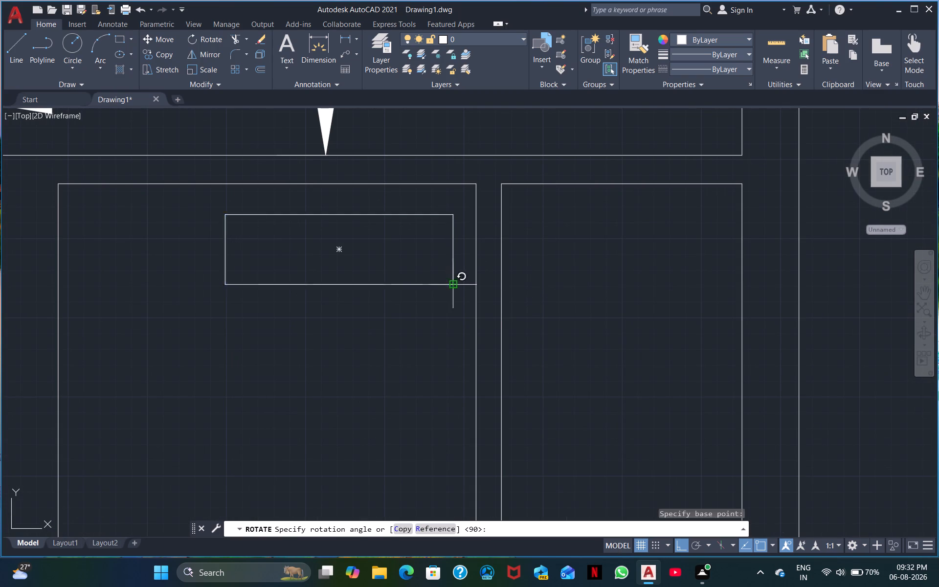
{"action": "left_click", "coordinate": [419, 244]}
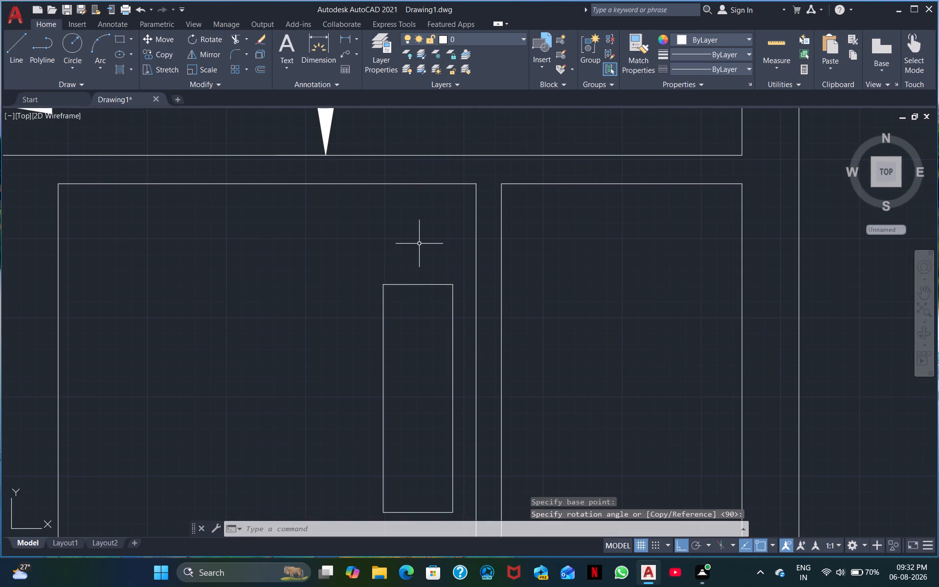
Shorten the small left room's vertical rectangle by stretching its bottom edge upward in two moves.
{"action": "scroll", "coordinate": [441, 301], "scroll_direction": "down", "scroll_amount": 2}
{"action": "scroll", "coordinate": [441, 396], "scroll_direction": "down", "scroll_amount": 1}
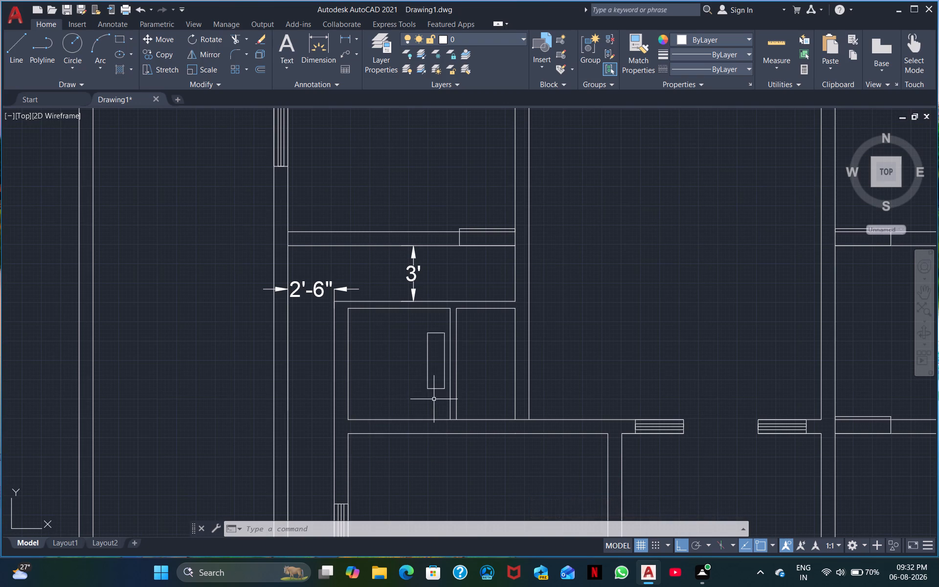
{"action": "double_click", "coordinate": [434, 399]}
{"action": "left_click", "coordinate": [418, 379]}
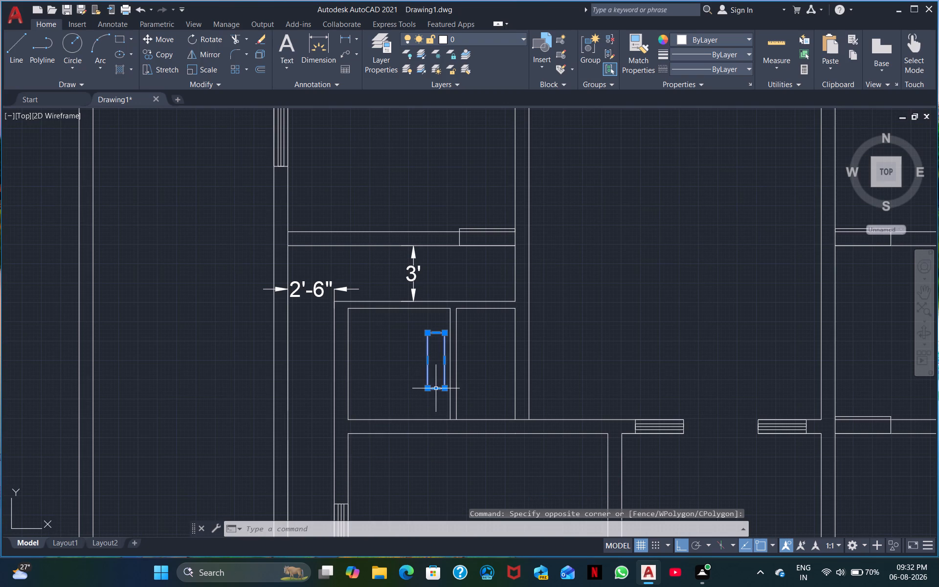
{"action": "left_click", "coordinate": [436, 390]}
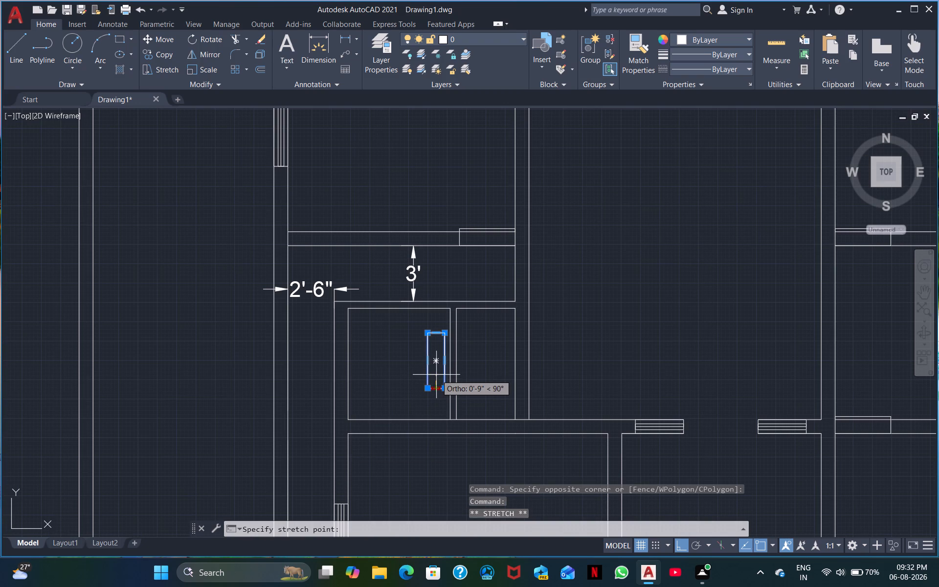
{"action": "left_click", "coordinate": [436, 377]}
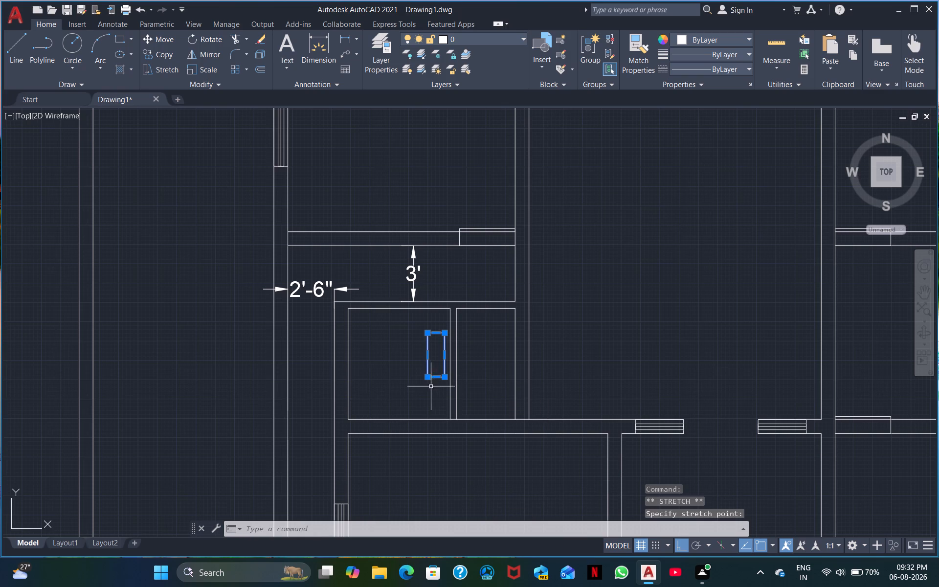
{"action": "left_click", "coordinate": [434, 378]}
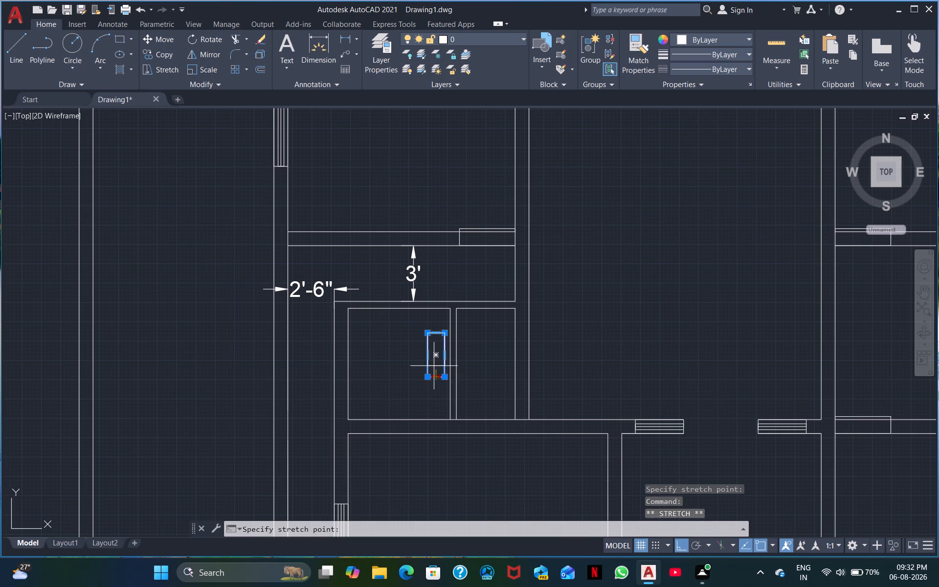
{"action": "left_click", "coordinate": [434, 366]}
Move the shortened rectangle by its upper-right corner onto the adjoining small room's upper-left inner corner, across the partition wall.
{"action": "left_click", "coordinate": [439, 381]}
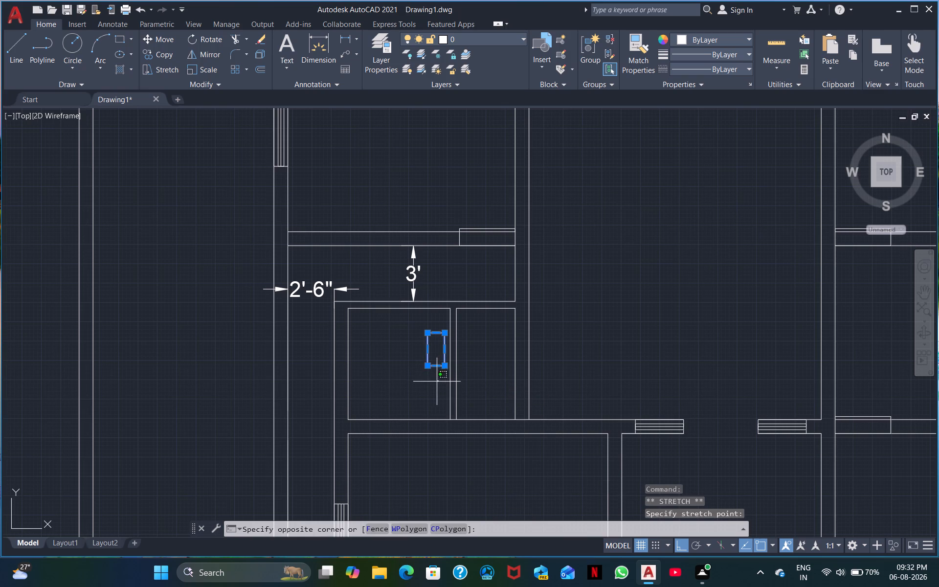
{"action": "left_click", "coordinate": [422, 363]}
{"action": "right_click", "coordinate": [422, 363]}
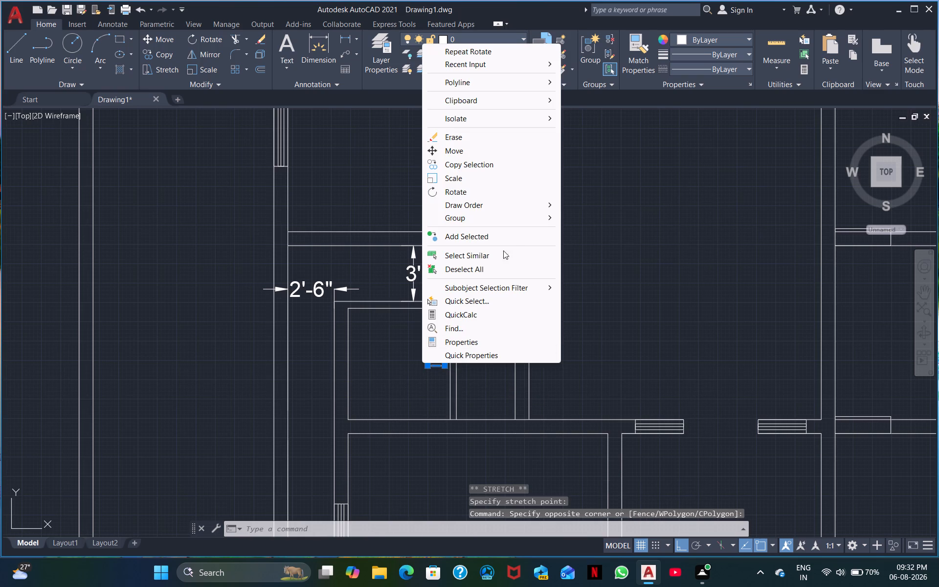
{"action": "left_click", "coordinate": [449, 149]}
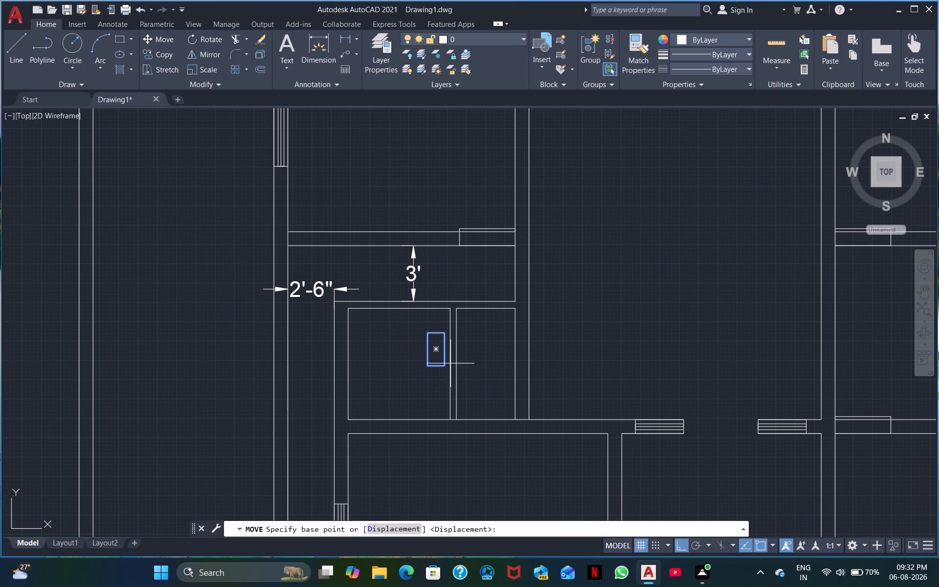
{"action": "left_click", "coordinate": [444, 332]}
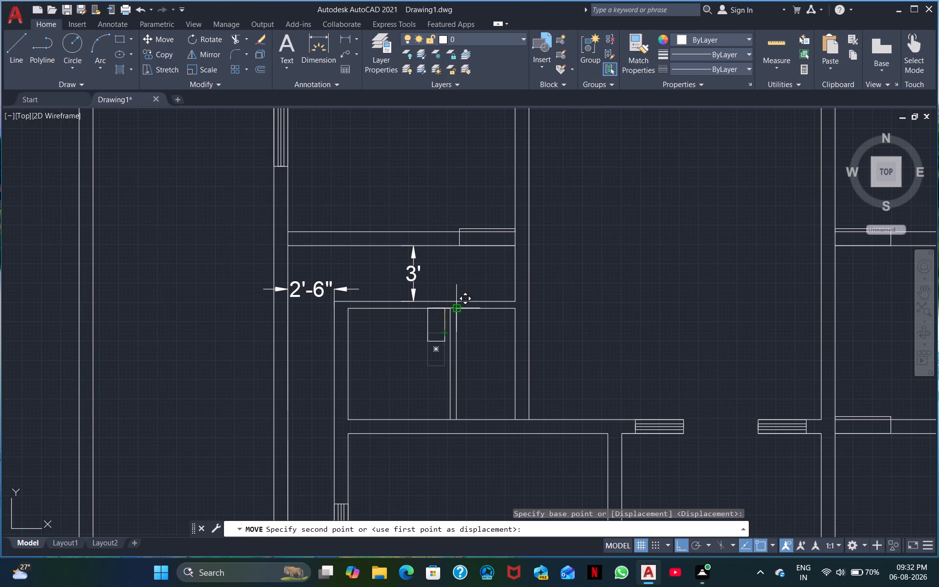
{"action": "left_click", "coordinate": [455, 310]}
Review the rectangles placed on the room walls, the front steps and the boundary wall across the floor plan.
{"action": "scroll", "coordinate": [505, 369], "scroll_direction": "down", "scroll_amount": 1}
{"action": "scroll", "coordinate": [502, 367], "scroll_direction": "up", "scroll_amount": 1}
{"action": "middle_click_drag", "start_coordinate": [502, 367], "coordinate": [448, 356]}
{"action": "scroll", "coordinate": [448, 356], "scroll_direction": "down", "scroll_amount": 1}
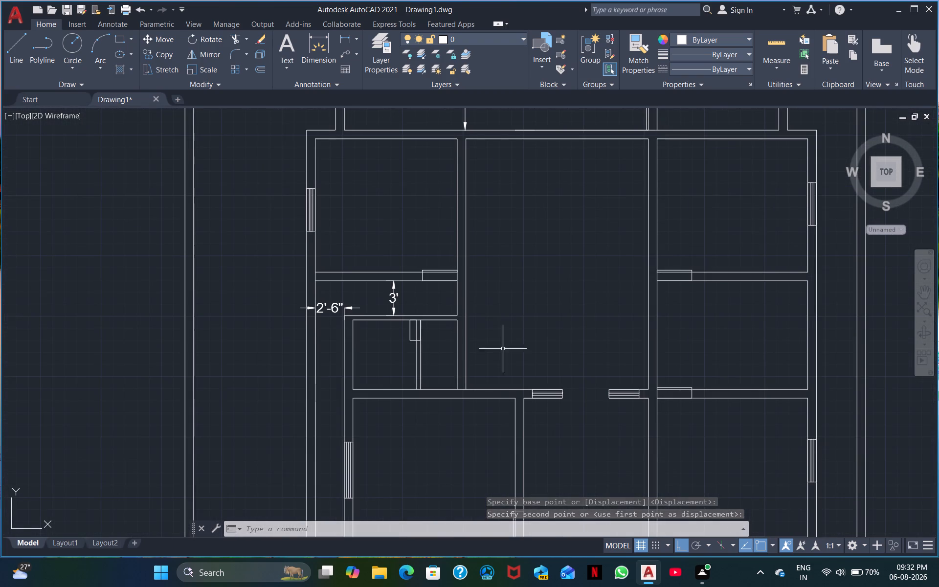
{"action": "middle_click_drag", "start_coordinate": [520, 343], "coordinate": [483, 329]}
{"action": "scroll", "coordinate": [510, 315], "scroll_direction": "down", "scroll_amount": 1}
{"action": "middle_click_drag", "start_coordinate": [511, 314], "coordinate": [501, 305]}
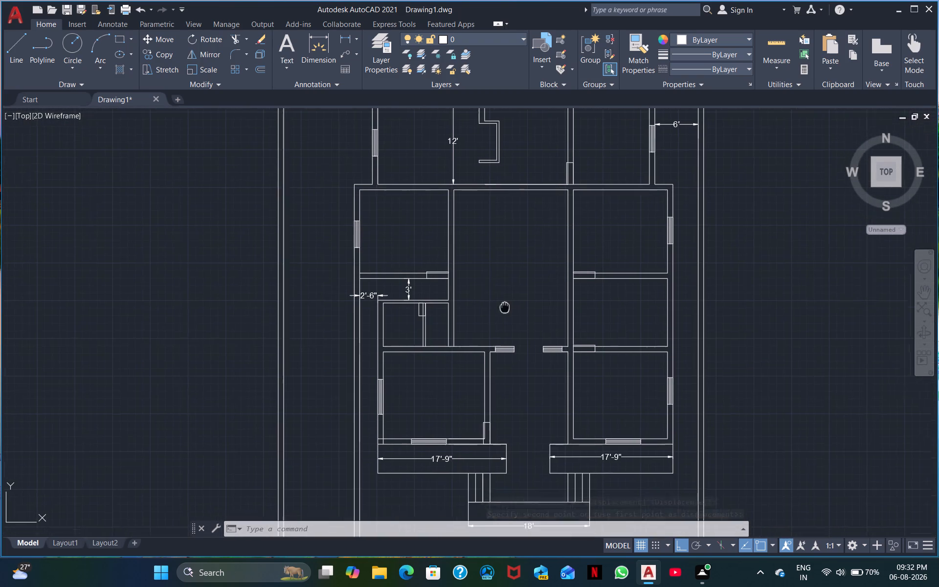
{"action": "middle_click_drag", "start_coordinate": [501, 305], "coordinate": [477, 292]}
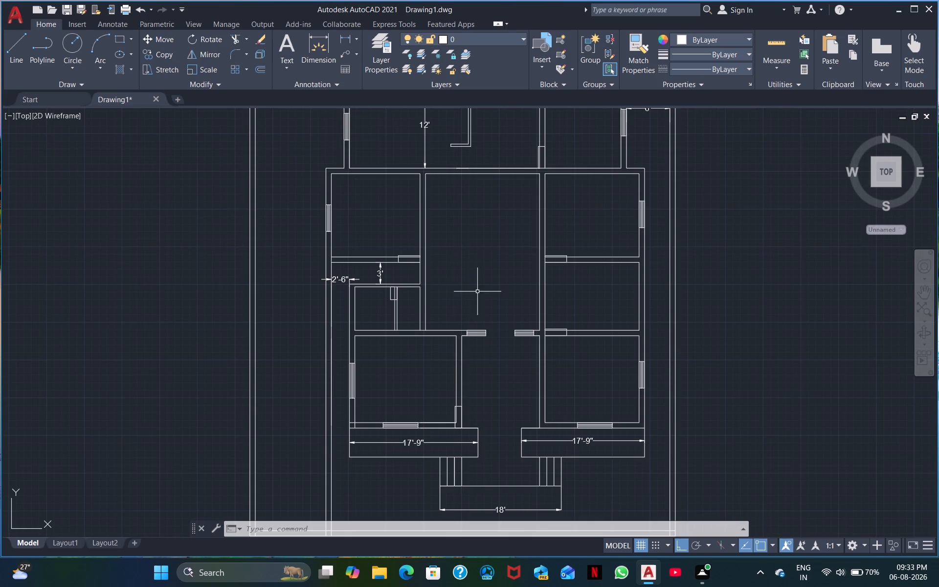
{"action": "middle_click_drag", "start_coordinate": [628, 496], "coordinate": [616, 401]}
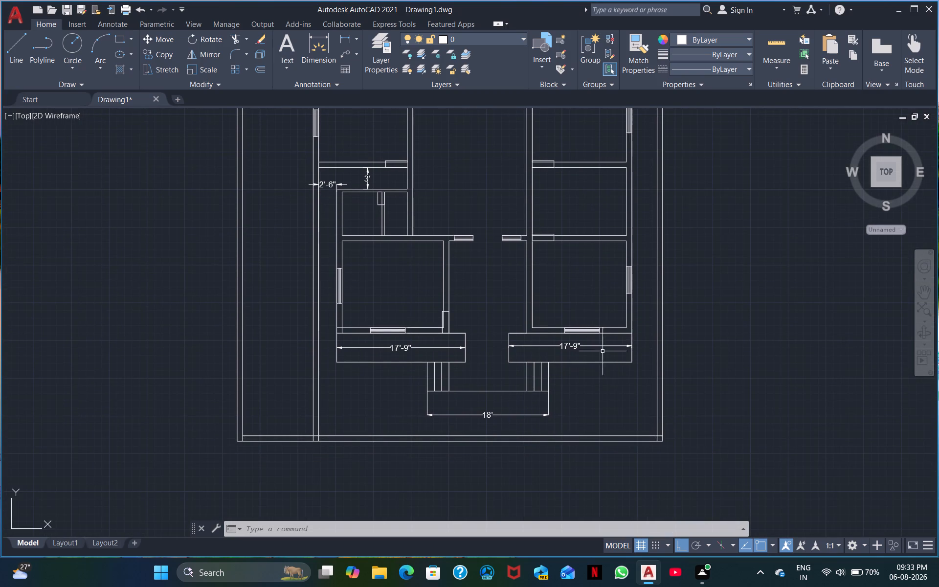
{"action": "middle_click_drag", "start_coordinate": [605, 387], "coordinate": [594, 296]}
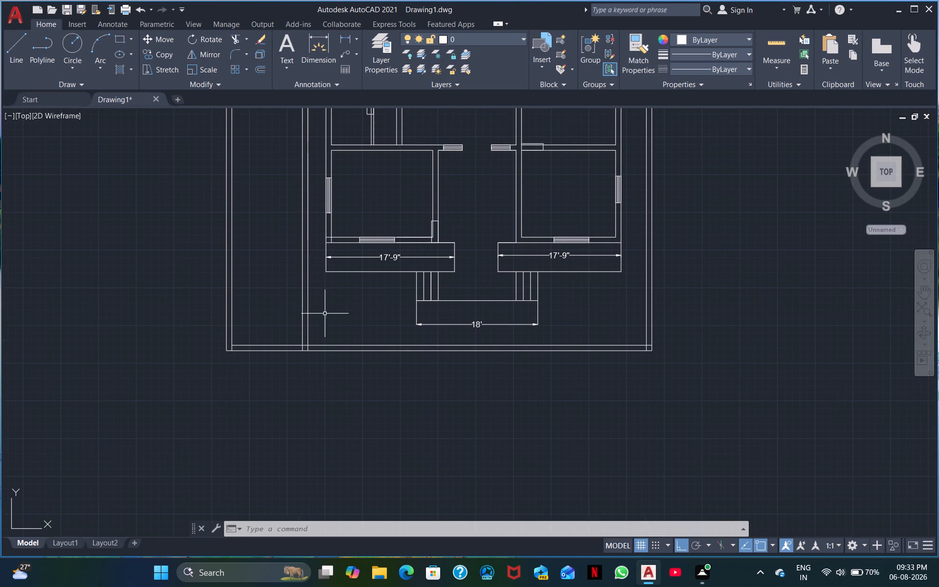
{"action": "scroll", "coordinate": [331, 313], "scroll_direction": "down", "scroll_amount": 2}
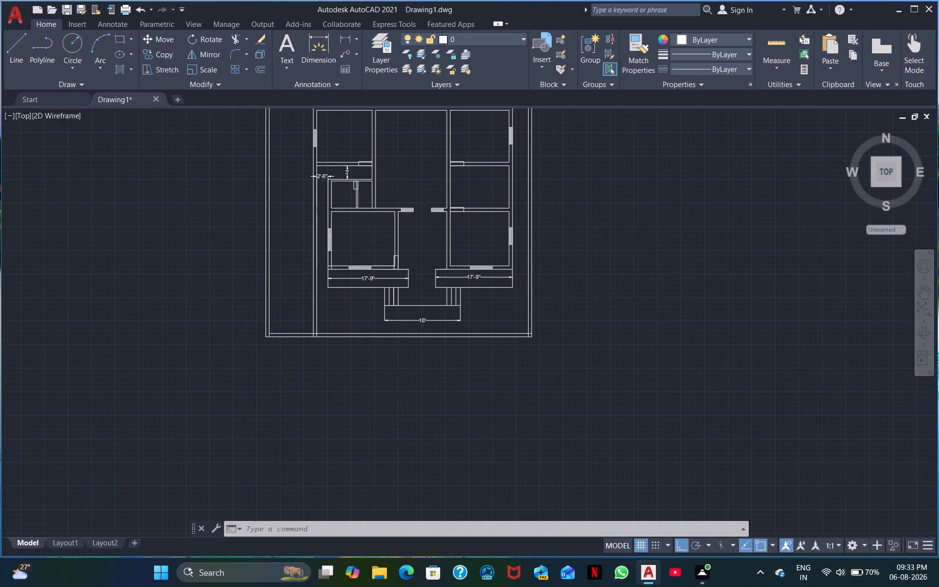
{"action": "scroll", "coordinate": [331, 313], "scroll_direction": "up", "scroll_amount": 2}
{"action": "scroll", "coordinate": [294, 256], "scroll_direction": "down", "scroll_amount": 1}
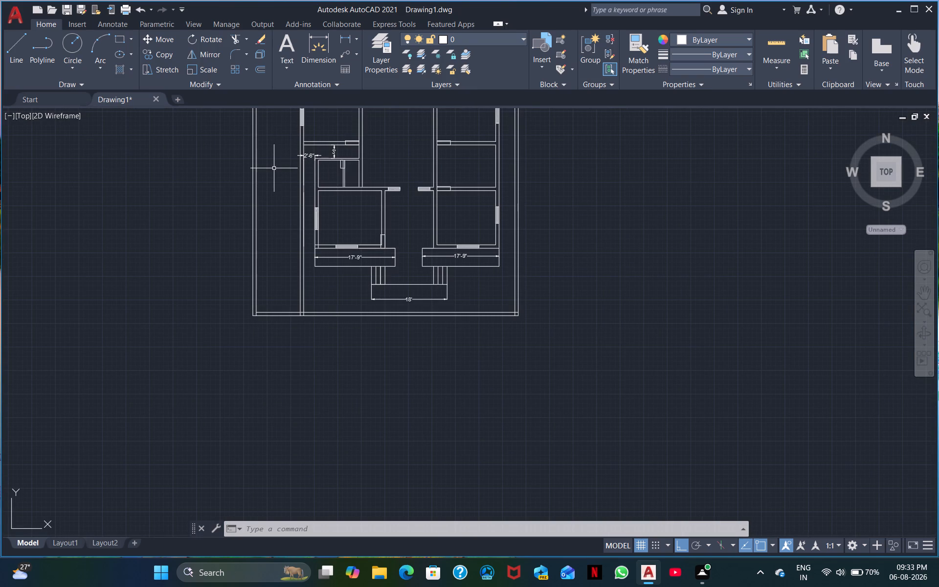
Draw a horizontal line from the small left room's upper-left outer corner across to the outer face of the left wall.
{"action": "middle_click_drag", "start_coordinate": [274, 169], "coordinate": [260, 223]}
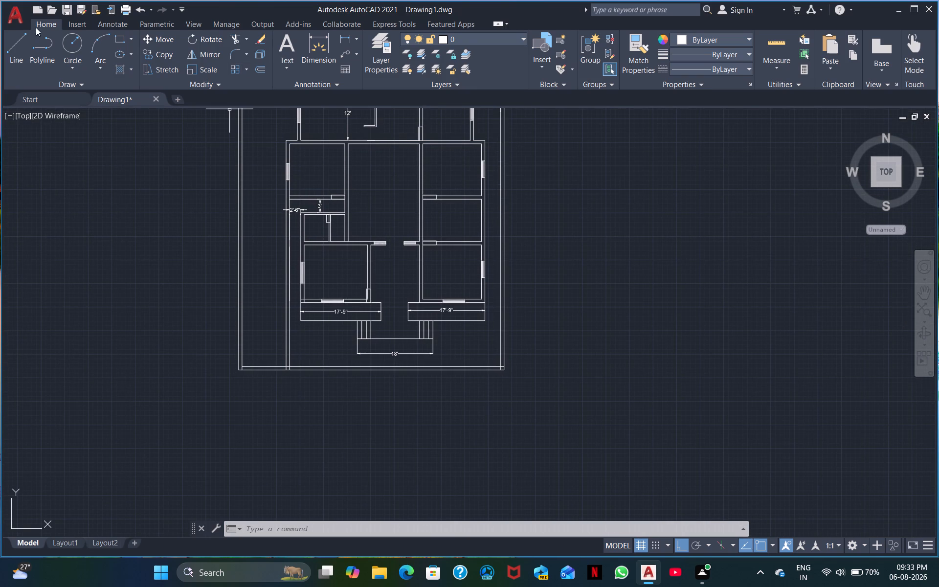
{"action": "left_click", "coordinate": [12, 50]}
{"action": "scroll", "coordinate": [181, 189], "scroll_direction": "up", "scroll_amount": 2}
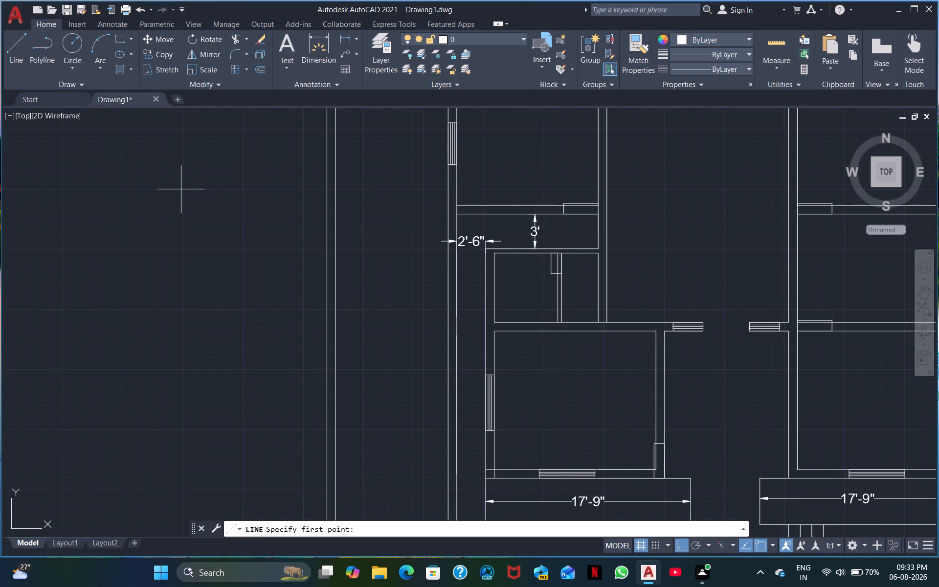
{"action": "scroll", "coordinate": [370, 234], "scroll_direction": "up", "scroll_amount": 1}
{"action": "middle_click_drag", "start_coordinate": [420, 246], "coordinate": [328, 281]}
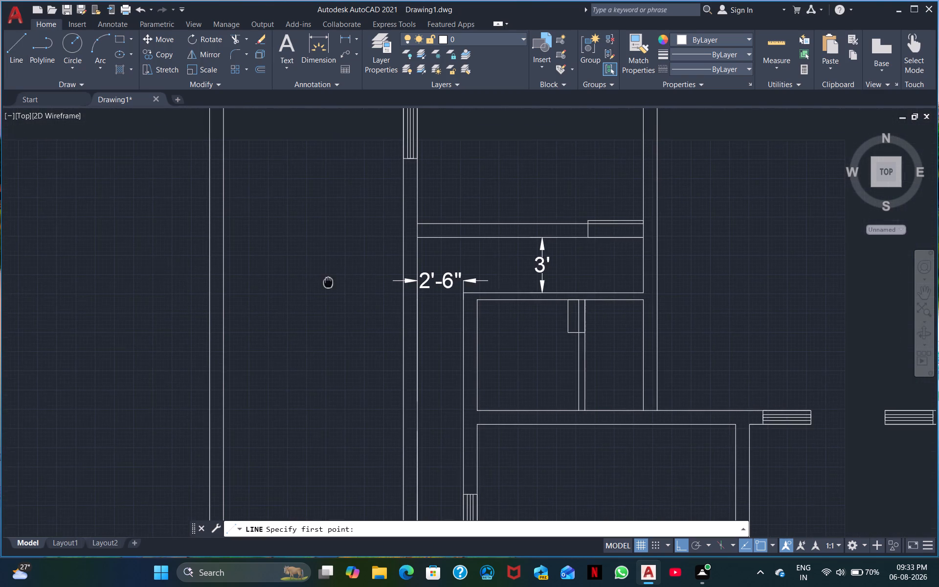
{"action": "left_click", "coordinate": [461, 292]}
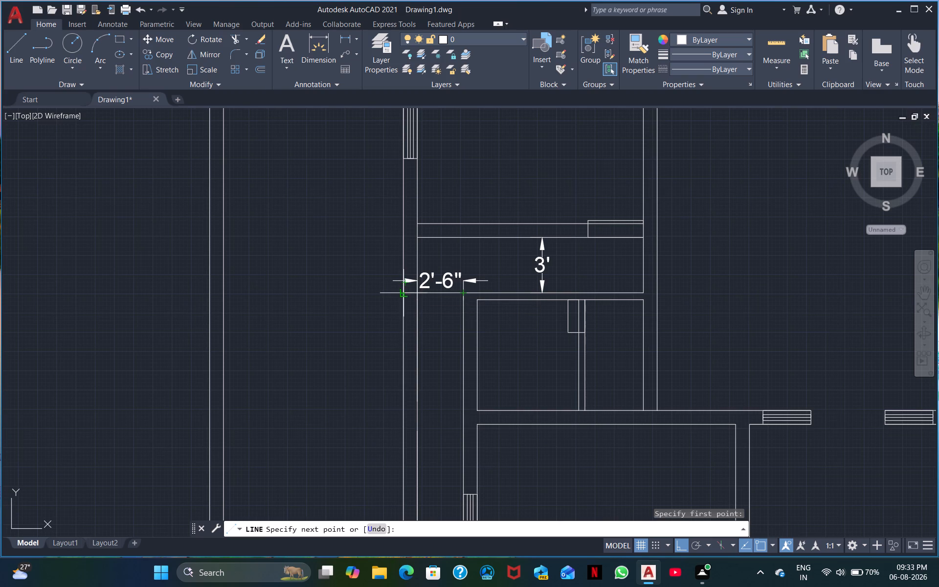
{"action": "left_click", "coordinate": [402, 292]}
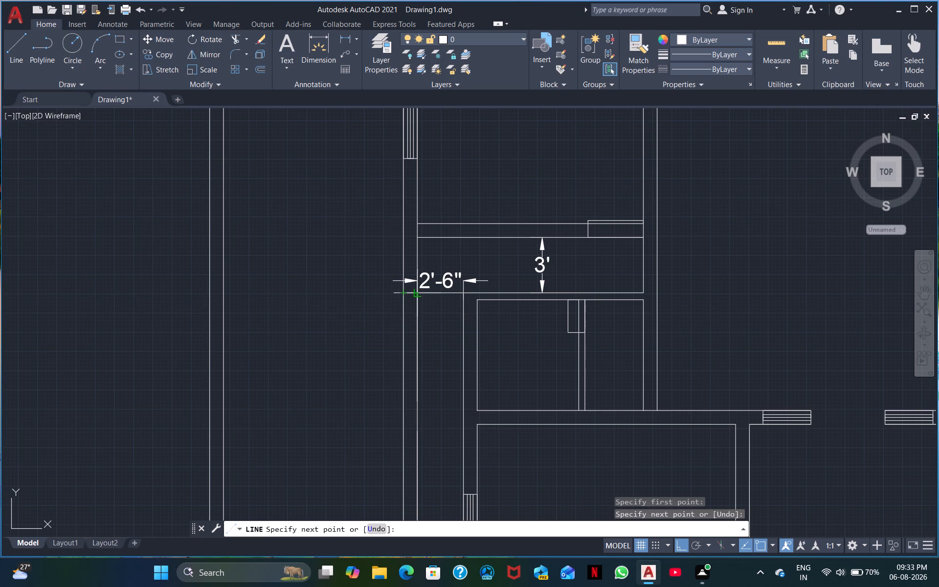
{"action": "key", "text": "Escape"}
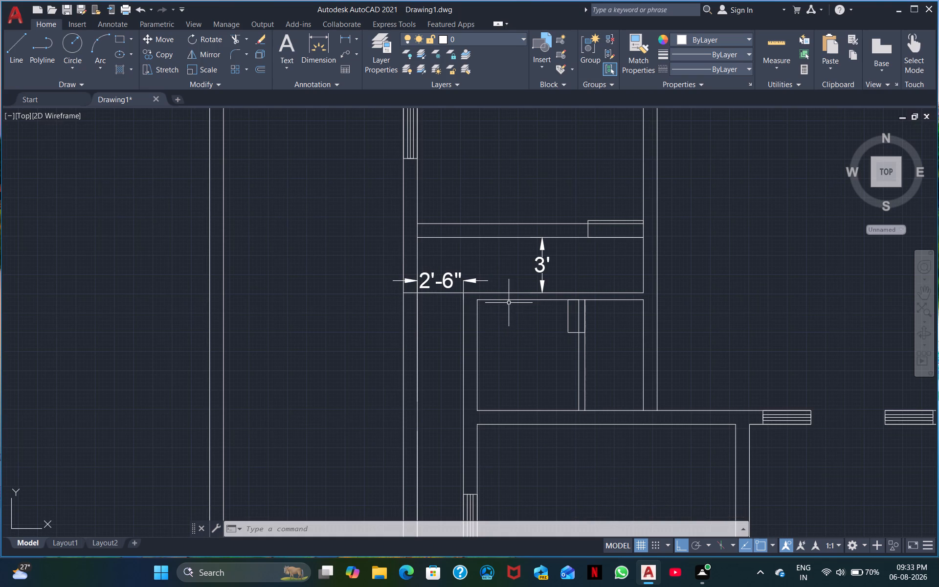
Offset the new line downward three times at 9" spacing to form side steps beside the small left room.
{"action": "type", "text": "o"}
{"action": "key", "text": "space"}
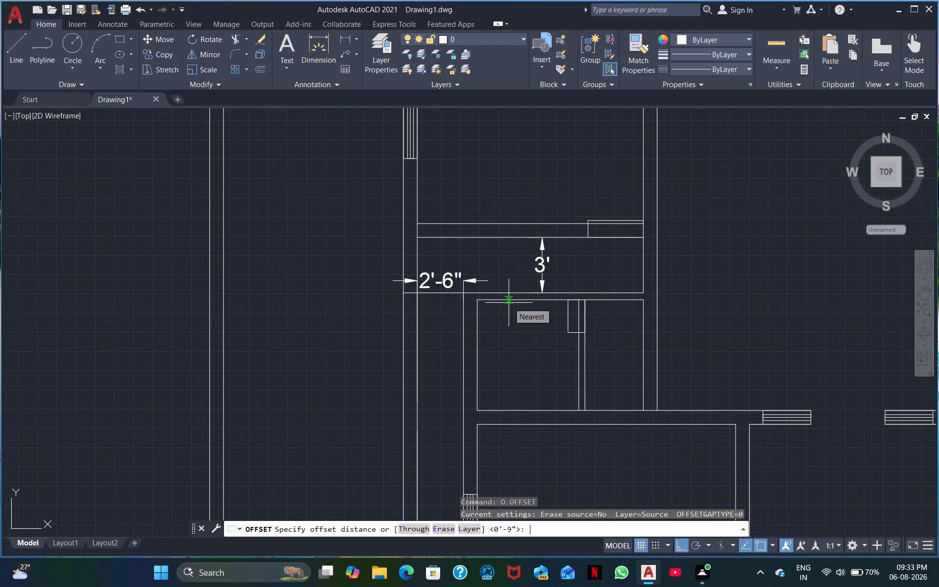
{"action": "key", "text": "space"}
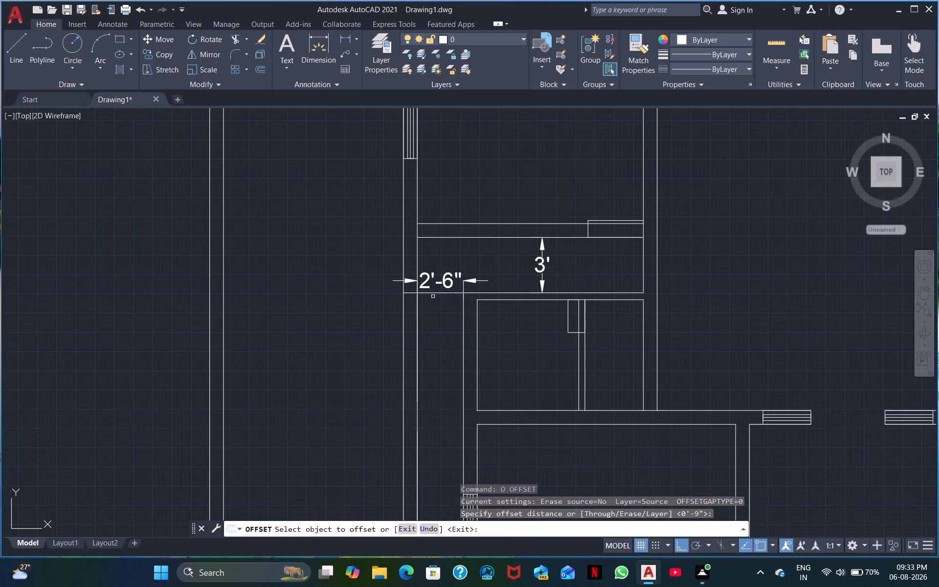
{"action": "left_click", "coordinate": [432, 293]}
{"action": "left_click", "coordinate": [433, 315]}
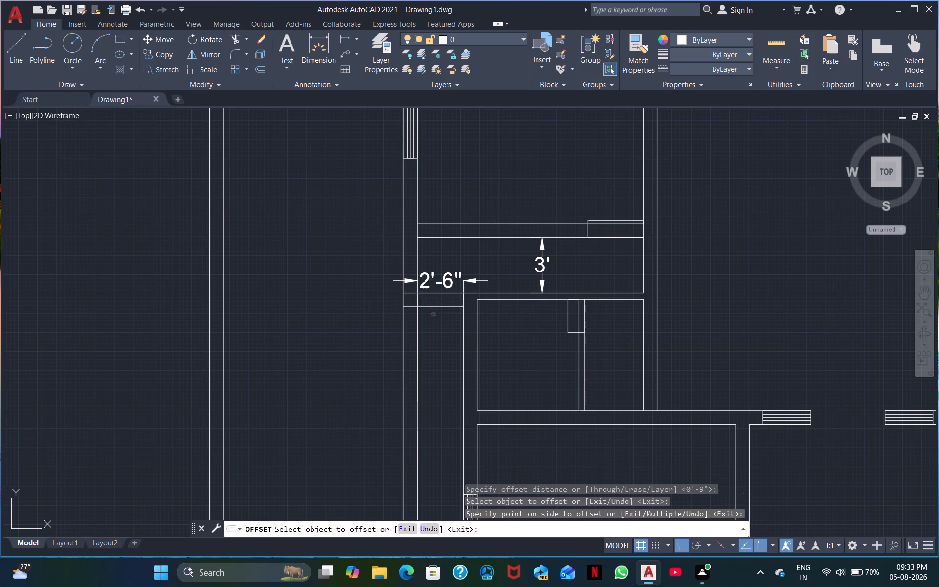
{"action": "left_click", "coordinate": [435, 307]}
{"action": "left_click", "coordinate": [433, 322]}
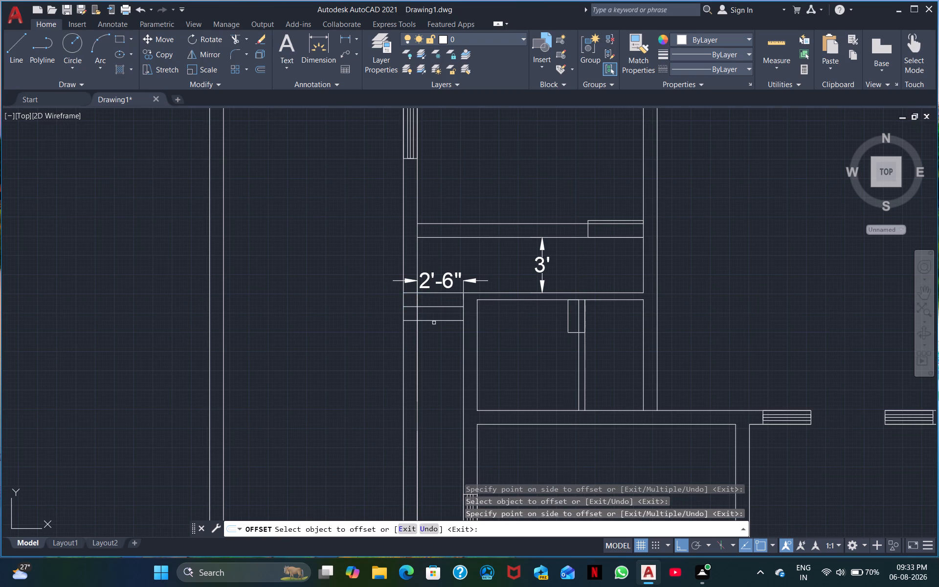
{"action": "left_click", "coordinate": [434, 321]}
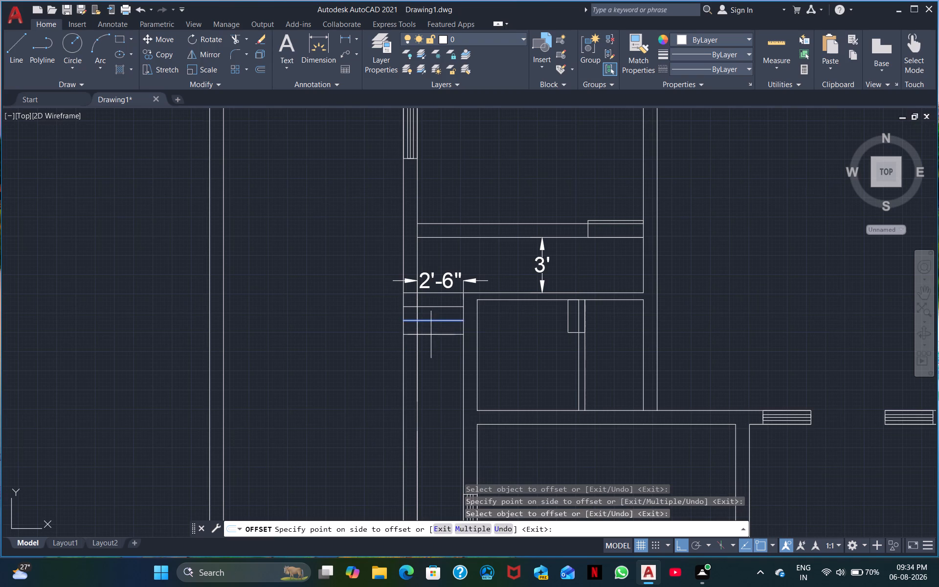
{"action": "left_click", "coordinate": [431, 335]}
{"action": "key", "text": "Escape"}
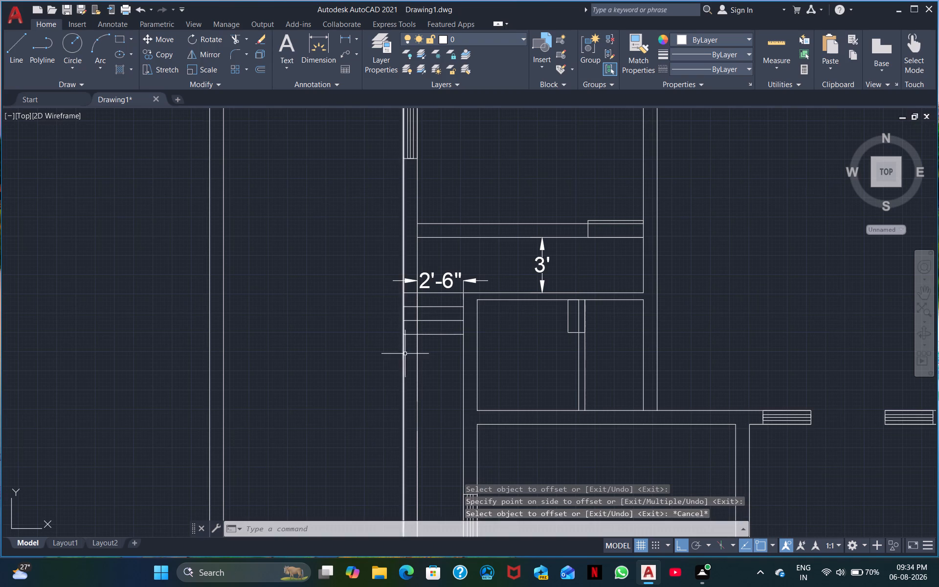
Trim away both left wall lines below the lowest side step line, including the leftover inner segment.
{"action": "left_click", "coordinate": [232, 37]}
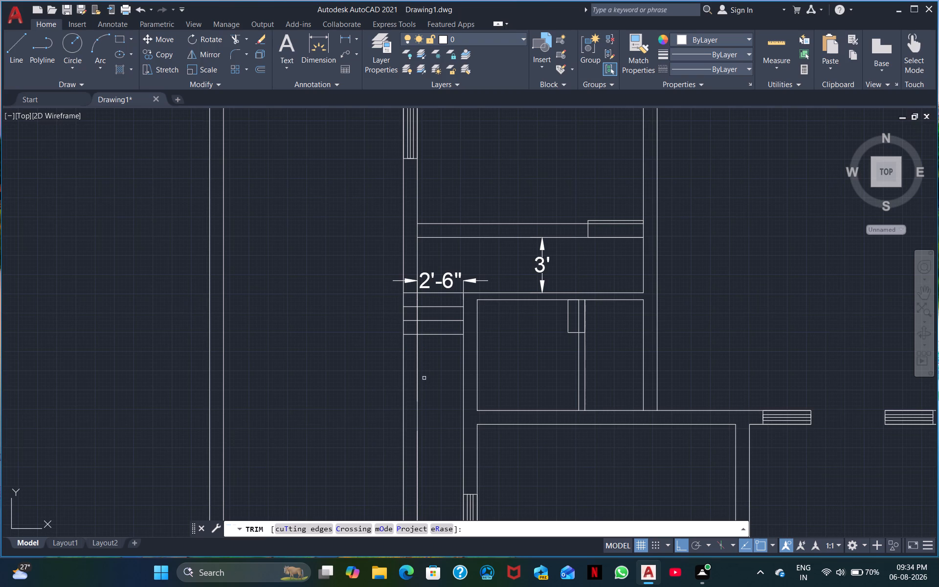
{"action": "left_click_drag", "start_coordinate": [427, 376], "coordinate": [398, 371]}
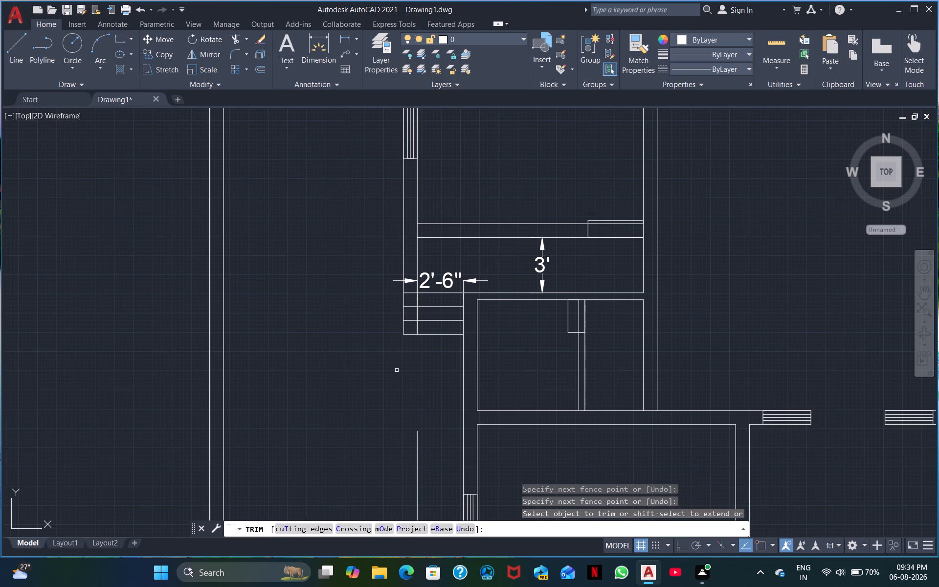
{"action": "left_click", "coordinate": [417, 439]}
Trim the inner wall line across the 3' passage and through the side steps, and remove the 2'-6" dimension there.
{"action": "scroll", "coordinate": [417, 437], "scroll_direction": "down", "scroll_amount": 4}
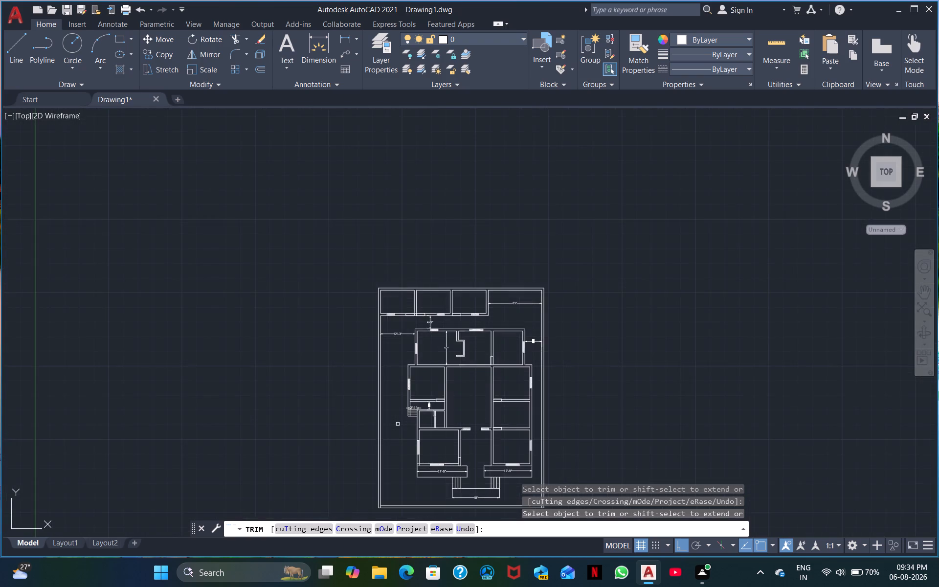
{"action": "scroll", "coordinate": [398, 424], "scroll_direction": "up", "scroll_amount": 3}
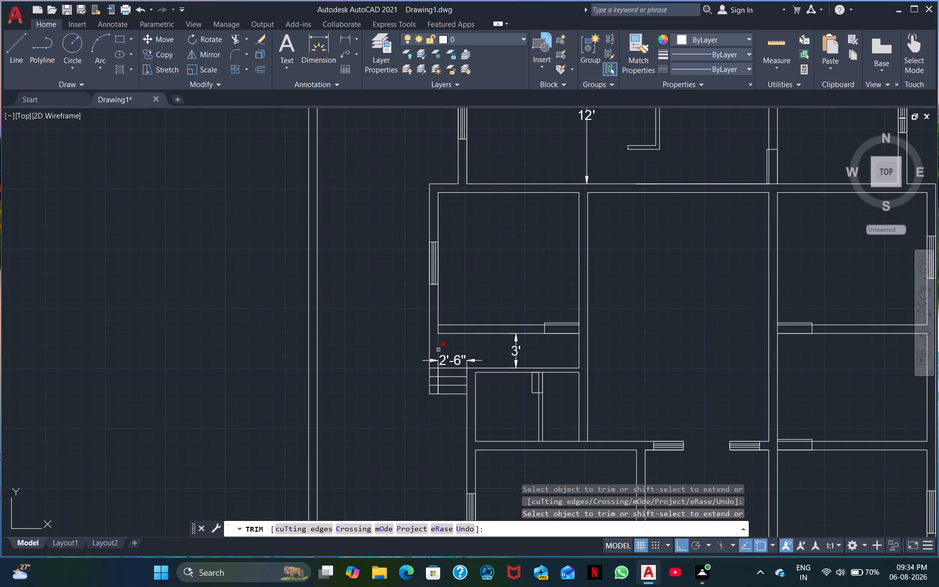
{"action": "left_click", "coordinate": [438, 350]}
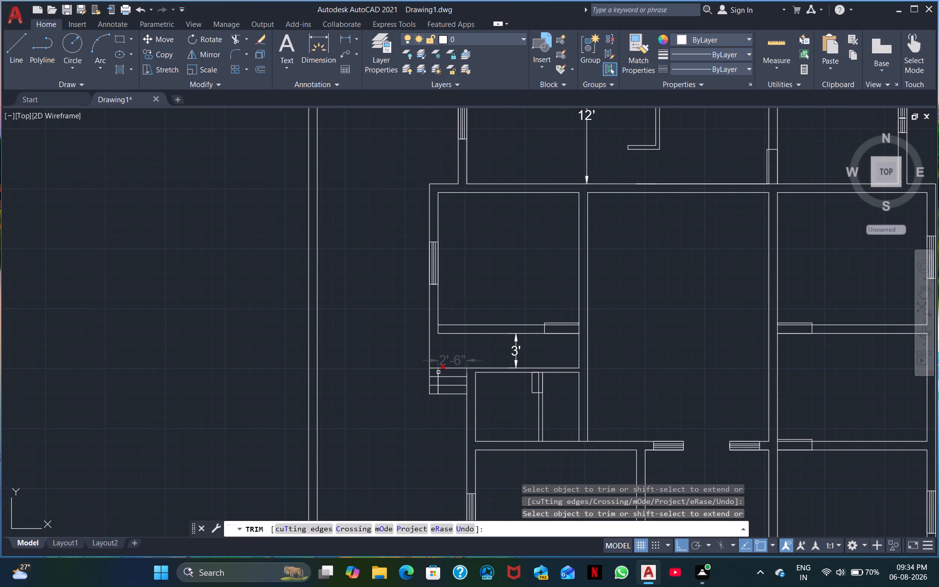
{"action": "left_click", "coordinate": [438, 372]}
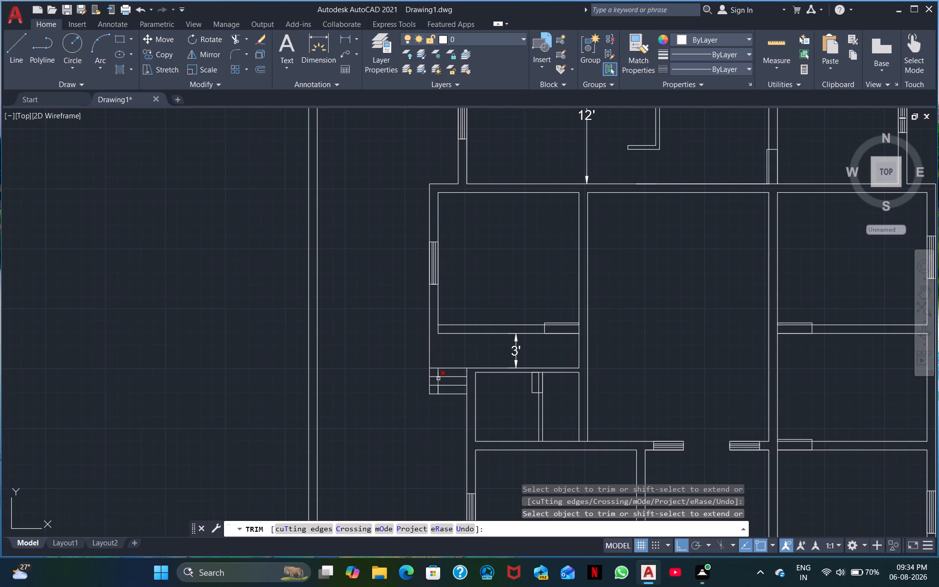
{"action": "left_click", "coordinate": [438, 380]}
{"action": "scroll", "coordinate": [441, 370], "scroll_direction": "up", "scroll_amount": 3}
{"action": "left_click_drag", "start_coordinate": [435, 381], "coordinate": [423, 379]}
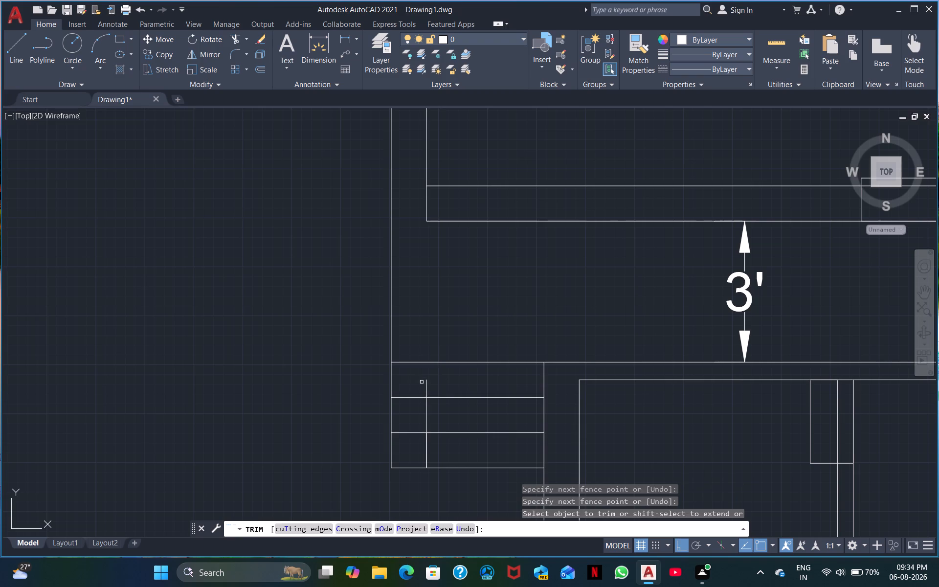
{"action": "left_click", "coordinate": [426, 387]}
{"action": "left_click", "coordinate": [427, 408]}
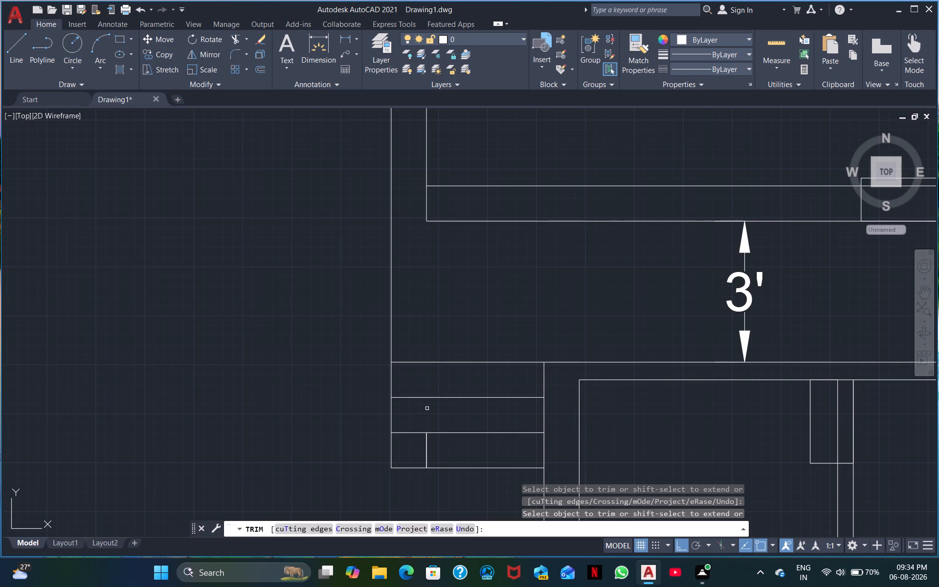
{"action": "double_click", "coordinate": [427, 444]}
{"action": "left_click_drag", "start_coordinate": [422, 444], "coordinate": [434, 446]}
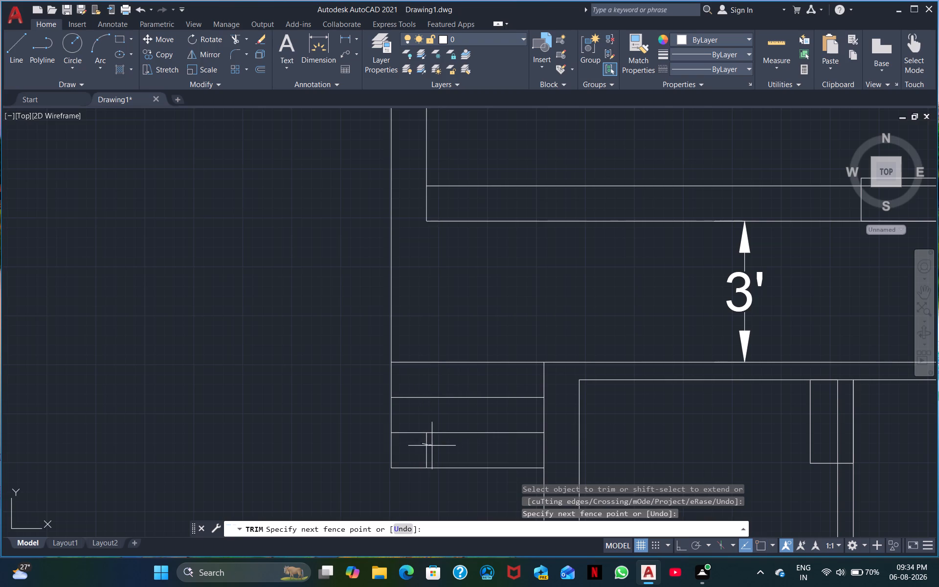
{"action": "left_click_drag", "start_coordinate": [434, 446], "coordinate": [437, 447]}
Extend the passage's upper wall line to the outer left wall line and trim the short inner stub at that corner.
{"action": "scroll", "coordinate": [436, 448], "scroll_direction": "down", "scroll_amount": 2}
{"action": "middle_click_drag", "start_coordinate": [469, 386], "coordinate": [408, 391]}
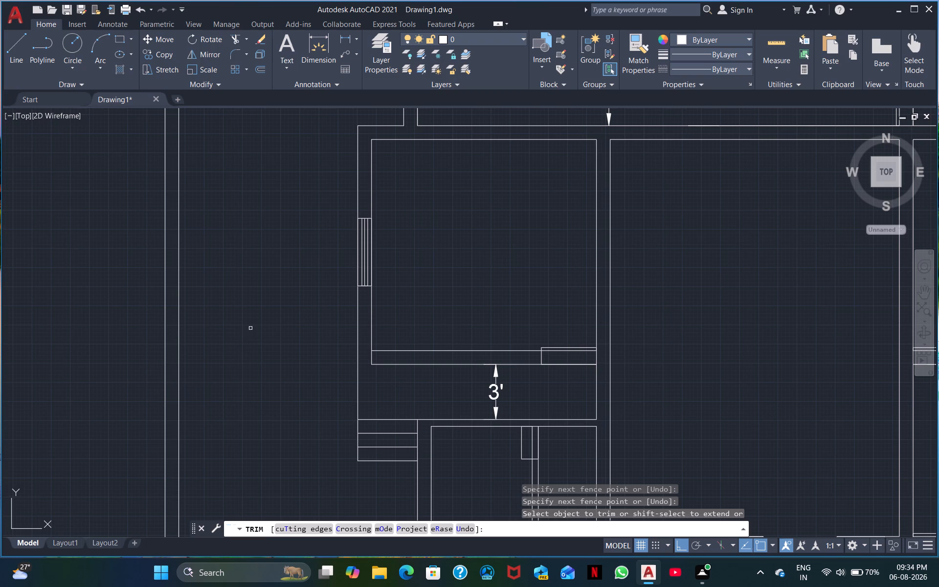
{"action": "left_click", "coordinate": [393, 365], "text": "shift"}
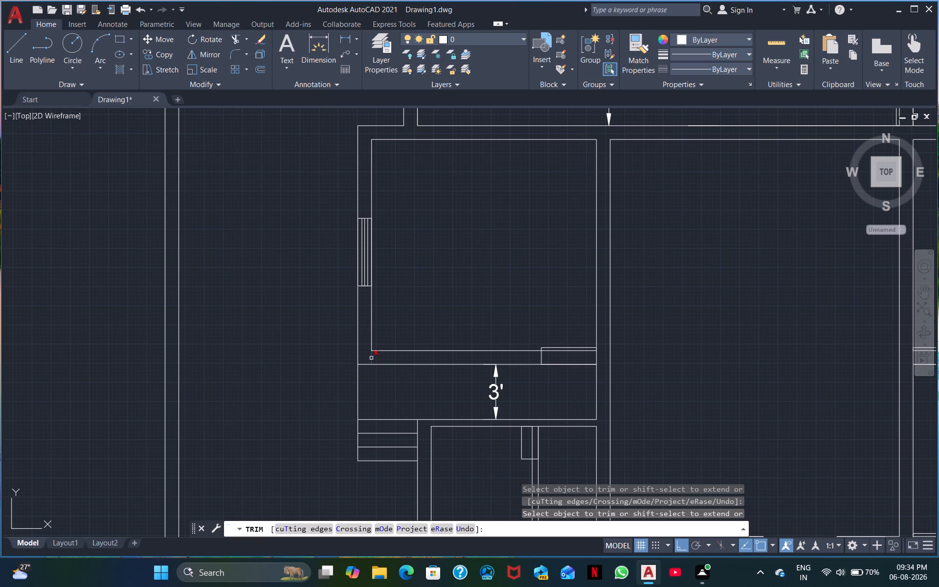
{"action": "left_click", "coordinate": [372, 357]}
Review the passage, side steps, front rooms, entrance steps and lower boundary wall of the floor plan.
{"action": "scroll", "coordinate": [409, 395], "scroll_direction": "down", "scroll_amount": 1}
{"action": "middle_click_drag", "start_coordinate": [419, 393], "coordinate": [378, 358]}
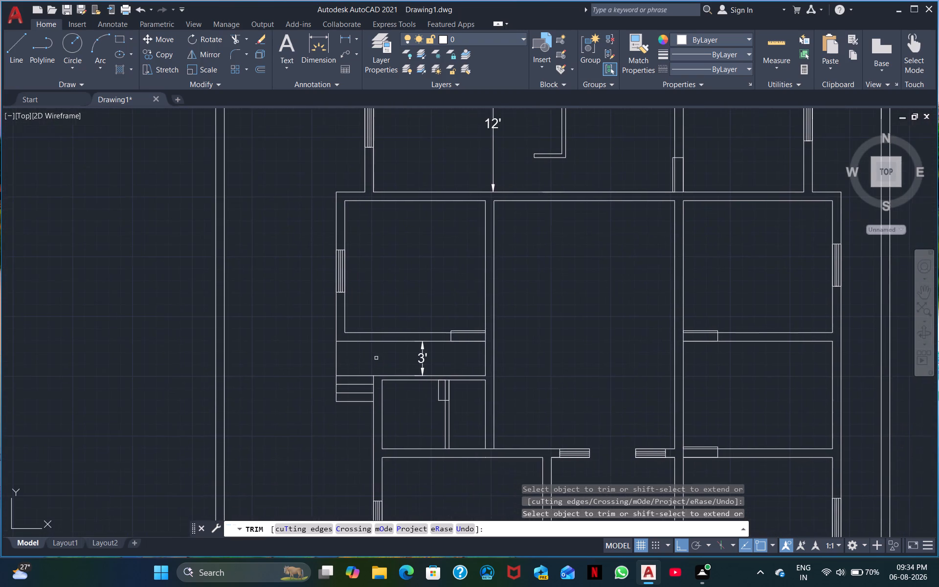
{"action": "middle_click_drag", "start_coordinate": [548, 385], "coordinate": [533, 341]}
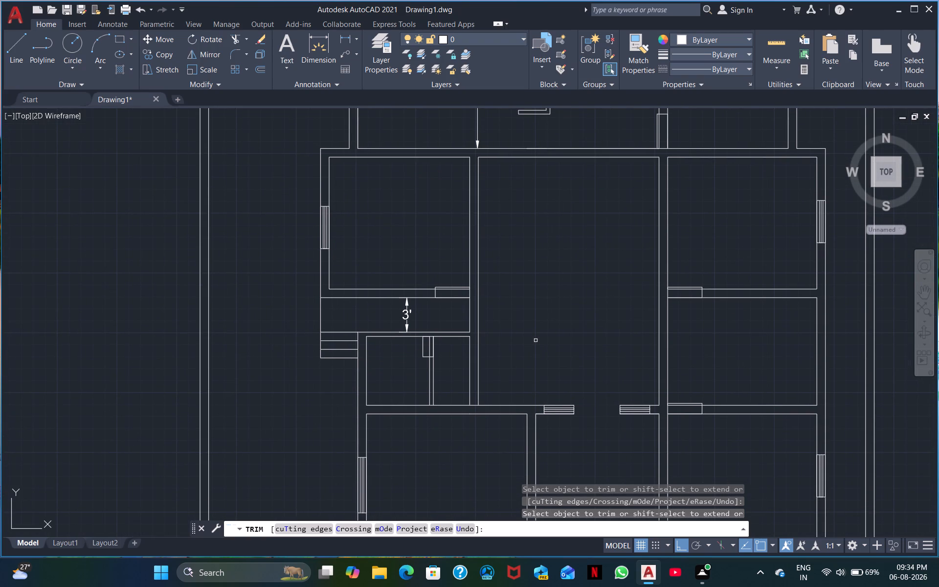
{"action": "middle_click_drag", "start_coordinate": [606, 329], "coordinate": [557, 263]}
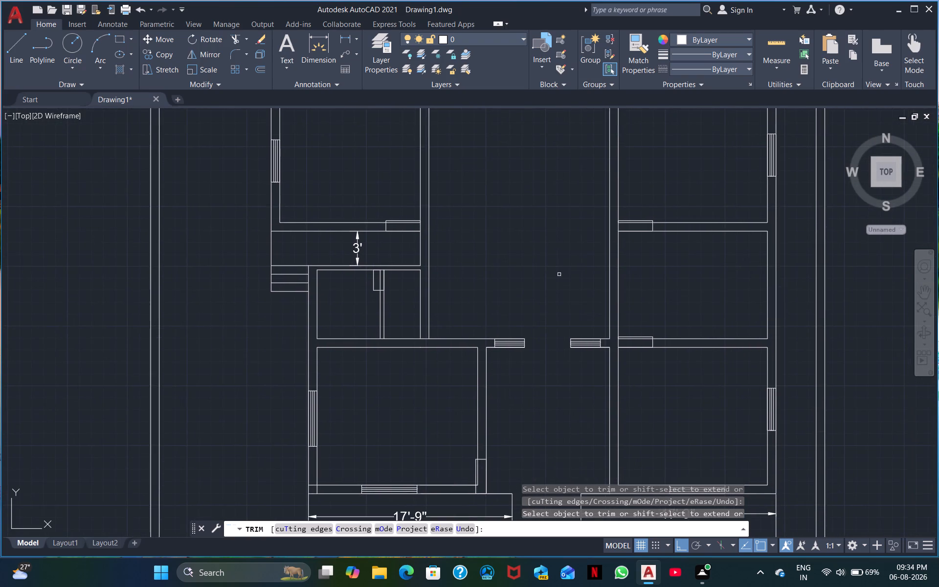
{"action": "scroll", "coordinate": [559, 274], "scroll_direction": "down", "scroll_amount": 1}
{"action": "middle_click_drag", "start_coordinate": [559, 274], "coordinate": [507, 200]}
{"action": "middle_click_drag", "start_coordinate": [513, 298], "coordinate": [493, 238]}
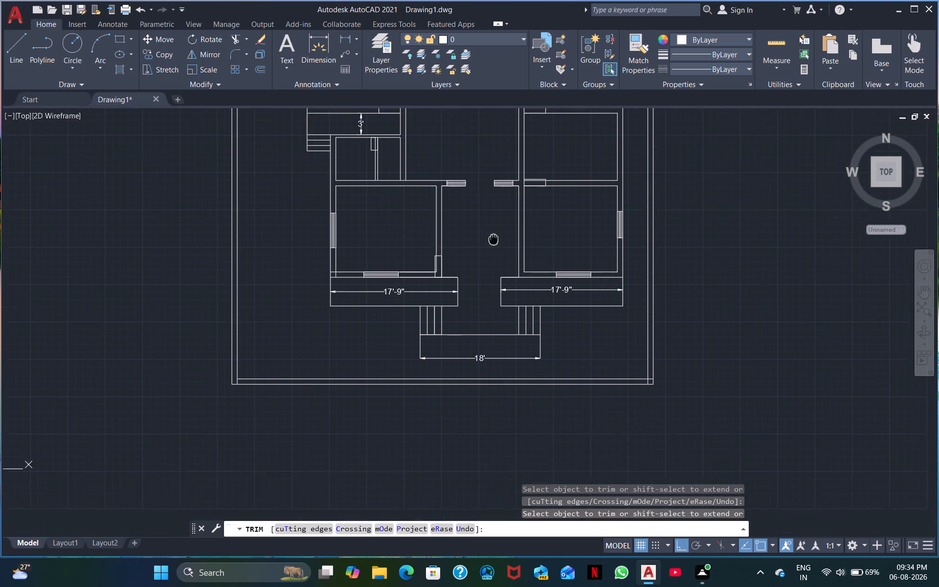
{"action": "middle_click_drag", "start_coordinate": [493, 238], "coordinate": [488, 218]}
{"action": "scroll", "coordinate": [478, 226], "scroll_direction": "up", "scroll_amount": 1}
{"action": "middle_click", "coordinate": [463, 243]}
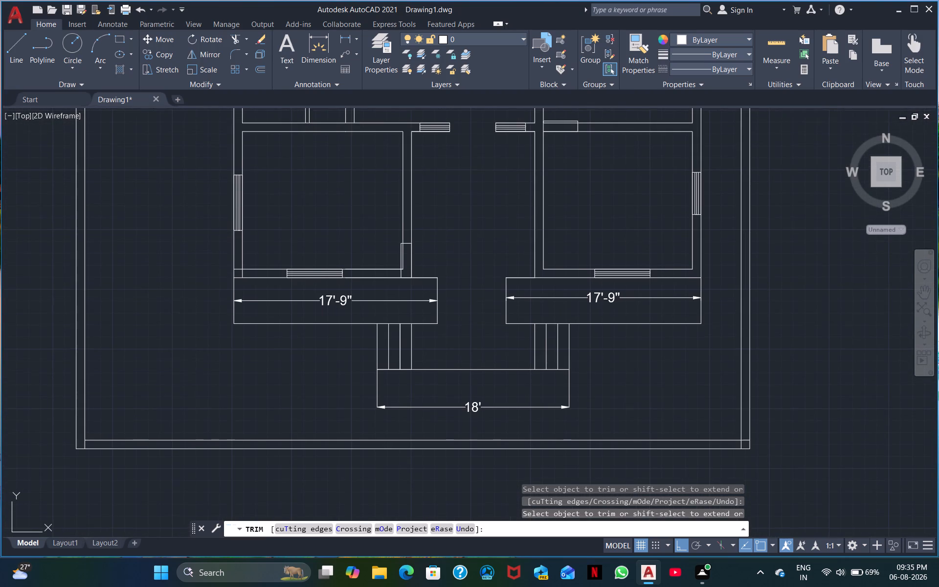
{"action": "scroll", "coordinate": [463, 246], "scroll_direction": "down", "scroll_amount": 1}
{"action": "scroll", "coordinate": [466, 245], "scroll_direction": "up", "scroll_amount": 1}
{"action": "middle_click_drag", "start_coordinate": [466, 246], "coordinate": [440, 188]}
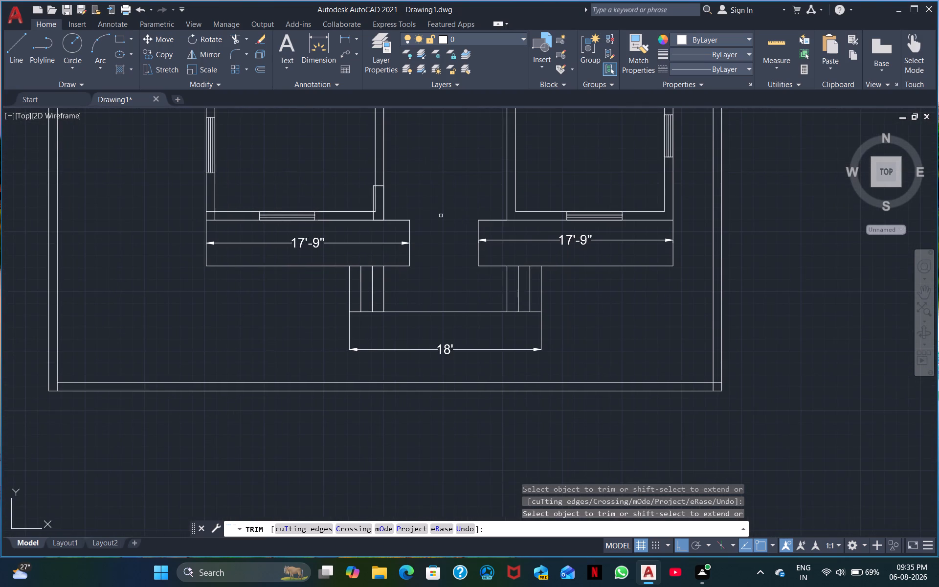
{"action": "middle_click_drag", "start_coordinate": [438, 207], "coordinate": [436, 177]}
{"action": "middle_click_drag", "start_coordinate": [166, 307], "coordinate": [358, 324]}
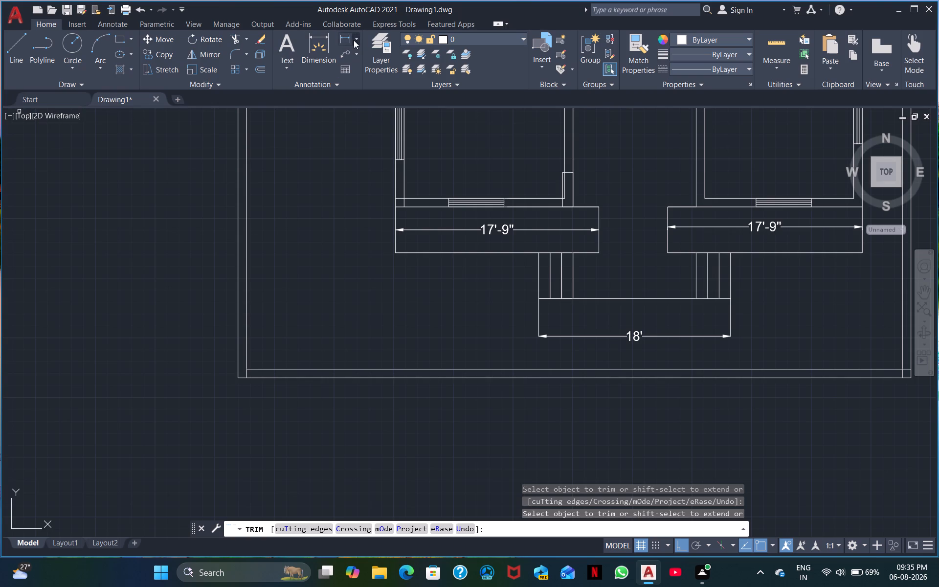
Draw an 8' by 11" rectangle in the empty space outside the left boundary wall.
{"action": "left_click", "coordinate": [121, 38]}
{"action": "left_click_drag", "start_coordinate": [52, 210], "coordinate": [67, 213]}
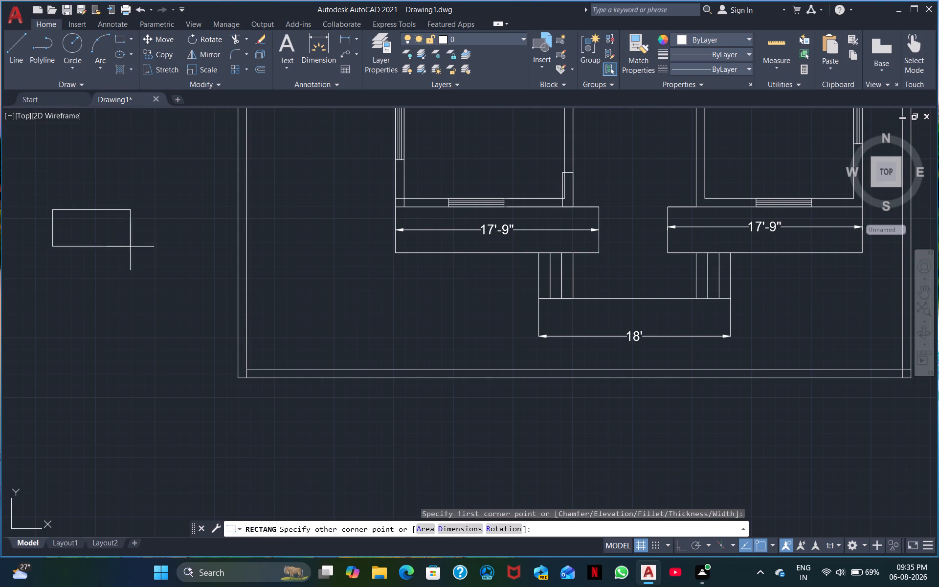
{"action": "left_click", "coordinate": [457, 527]}
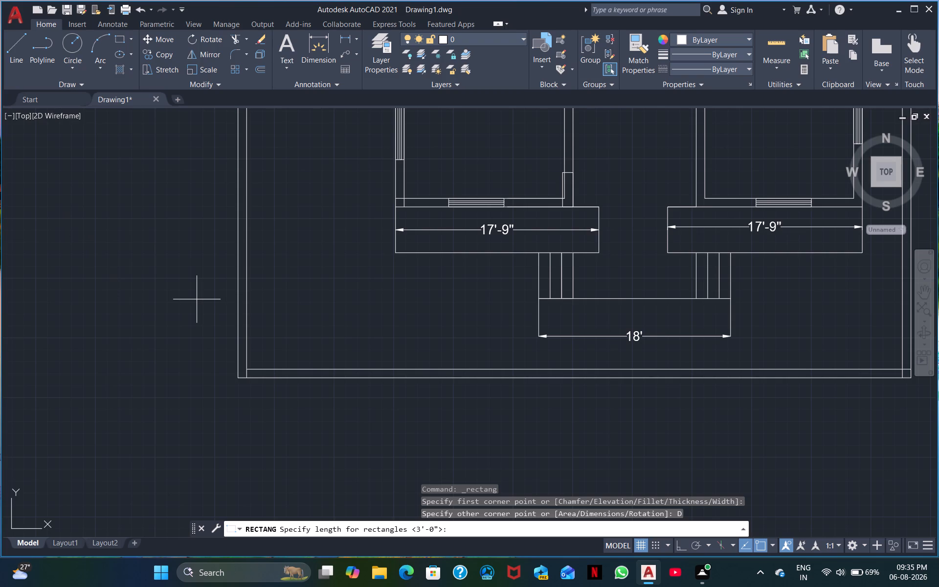
{"action": "key", "text": "8"}
{"action": "key", "text": "apostrophe"}
{"action": "key", "text": "Return"}
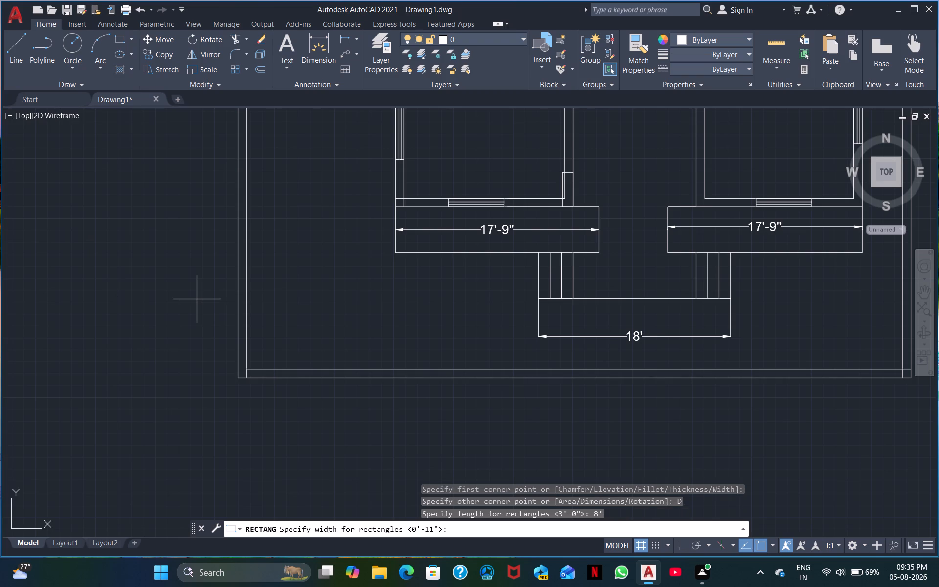
{"action": "type", "text": "11"}
{"action": "key", "text": "shift+quotedbl"}
{"action": "key", "text": "Return"}
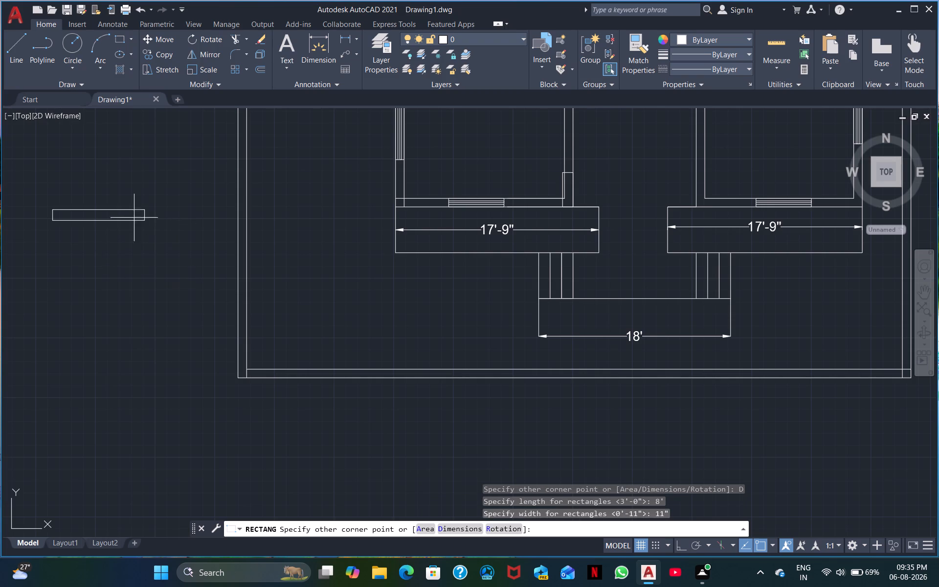
{"action": "left_click", "coordinate": [123, 239]}
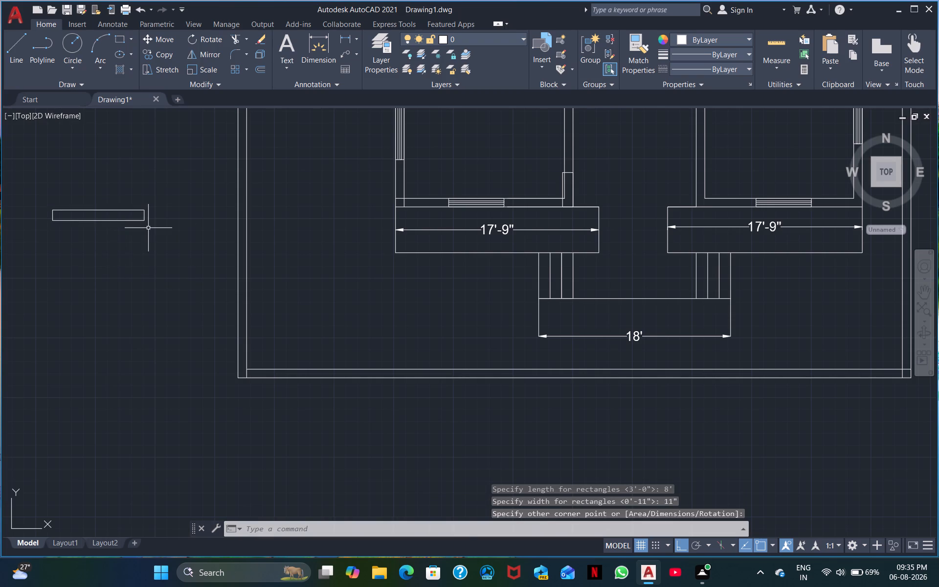
Move the 8' by 11" rectangle by its upper-left corner to the inner lower-left corner of the boundary wall.
{"action": "left_click", "coordinate": [150, 229]}
{"action": "left_click", "coordinate": [25, 197]}
{"action": "right_click", "coordinate": [74, 203]}
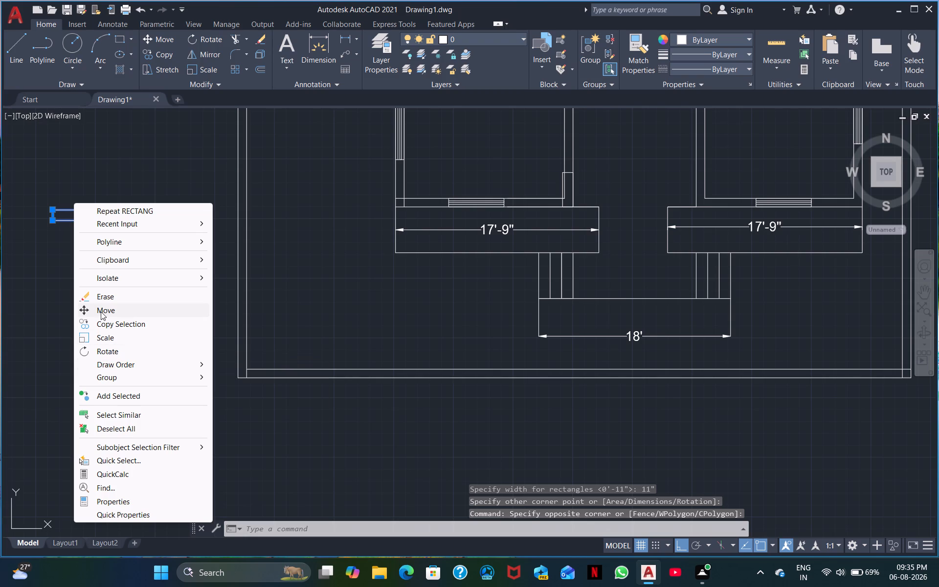
{"action": "left_click", "coordinate": [95, 309]}
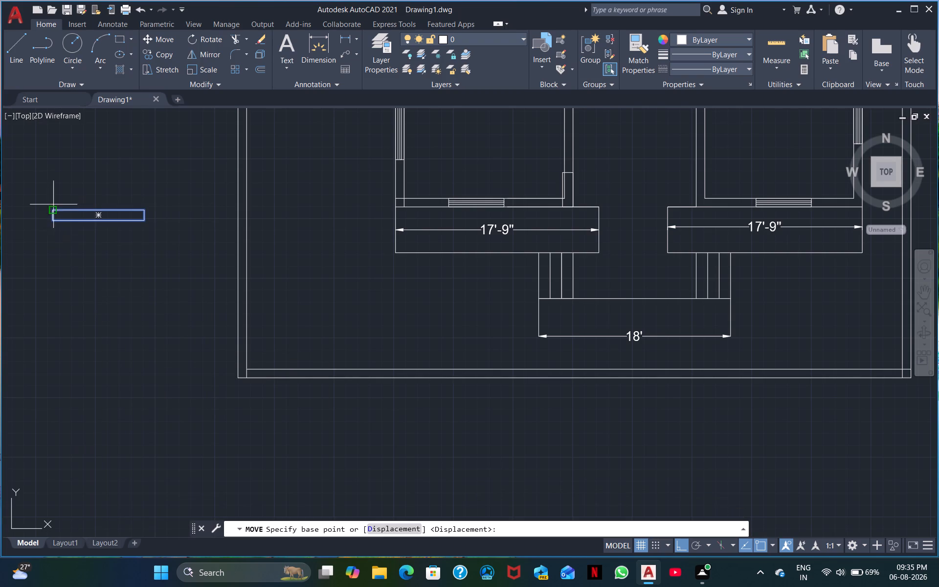
{"action": "left_click", "coordinate": [52, 210]}
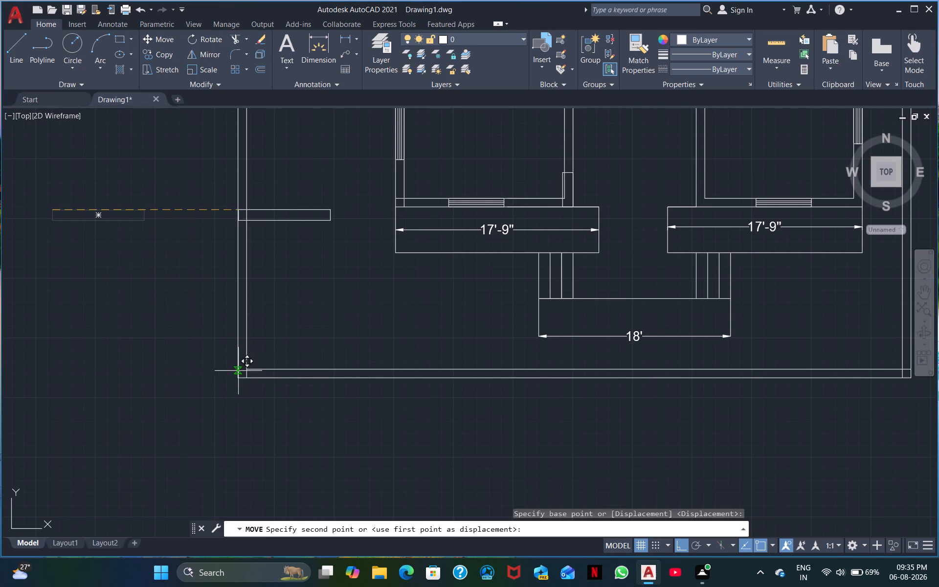
{"action": "left_click", "coordinate": [247, 372]}
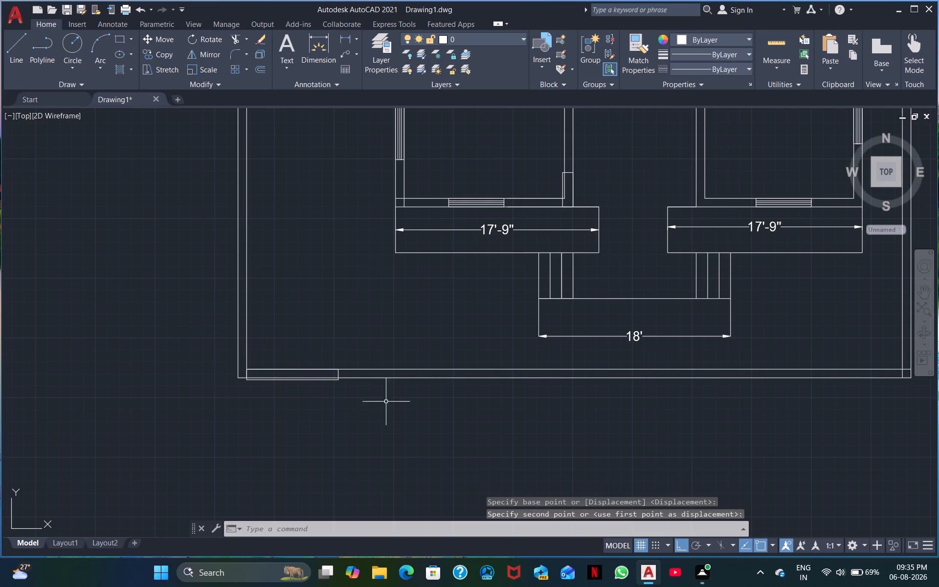
Copy the rectangle along the lower boundary wall so its upper-right corner meets the wall's inner lower-right corner.
{"action": "left_click", "coordinate": [322, 381]}
{"action": "right_click", "coordinate": [320, 403]}
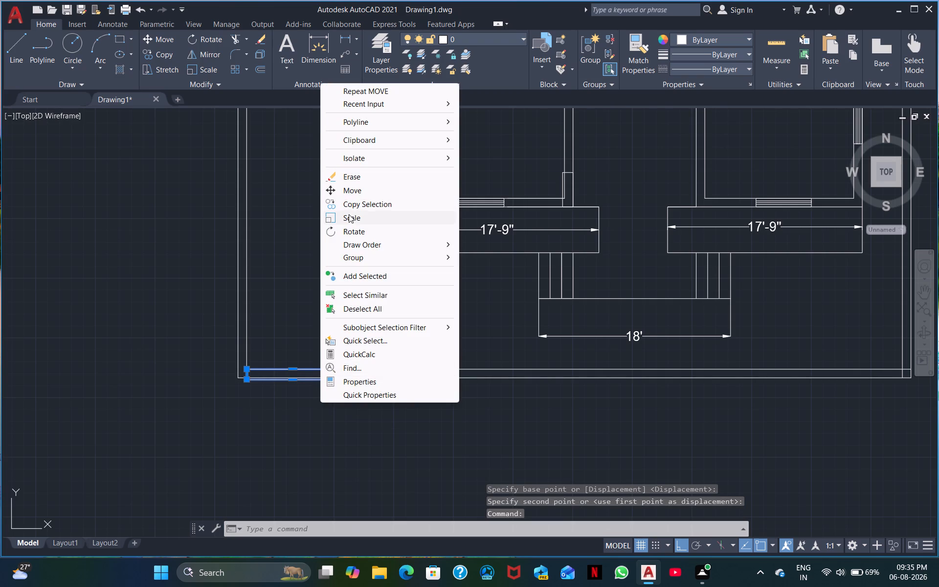
{"action": "left_click", "coordinate": [358, 204]}
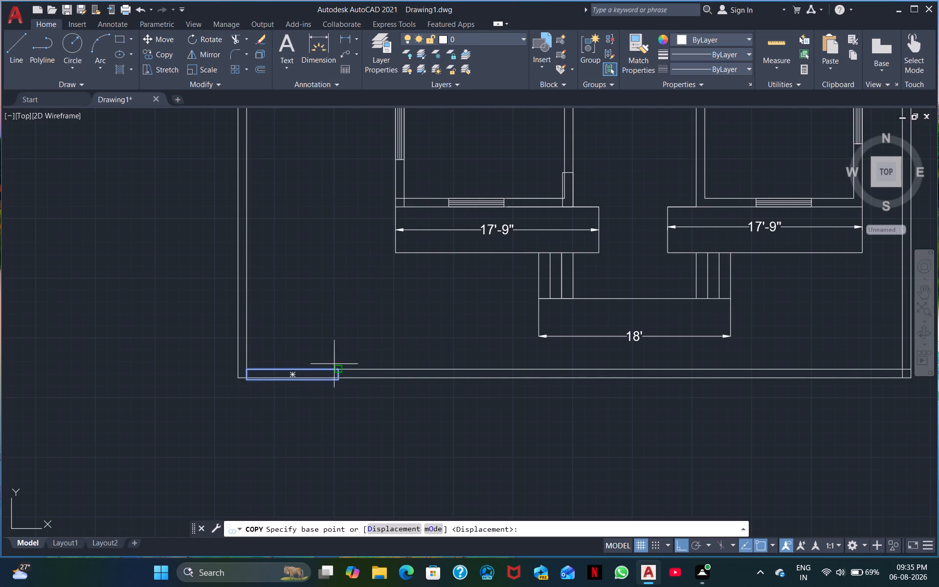
{"action": "left_click", "coordinate": [337, 368]}
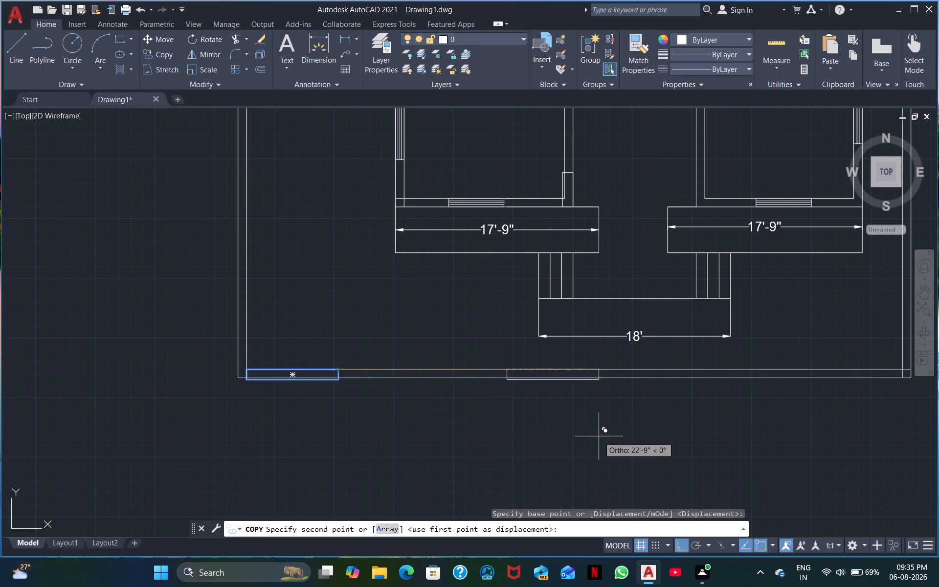
{"action": "middle_click_drag", "start_coordinate": [599, 436], "coordinate": [64, 438]}
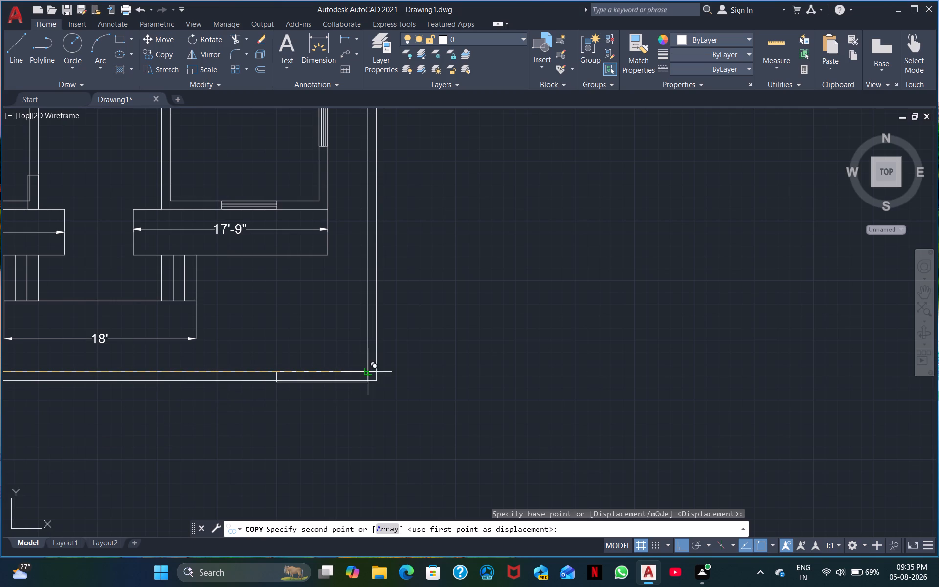
{"action": "left_click", "coordinate": [367, 373]}
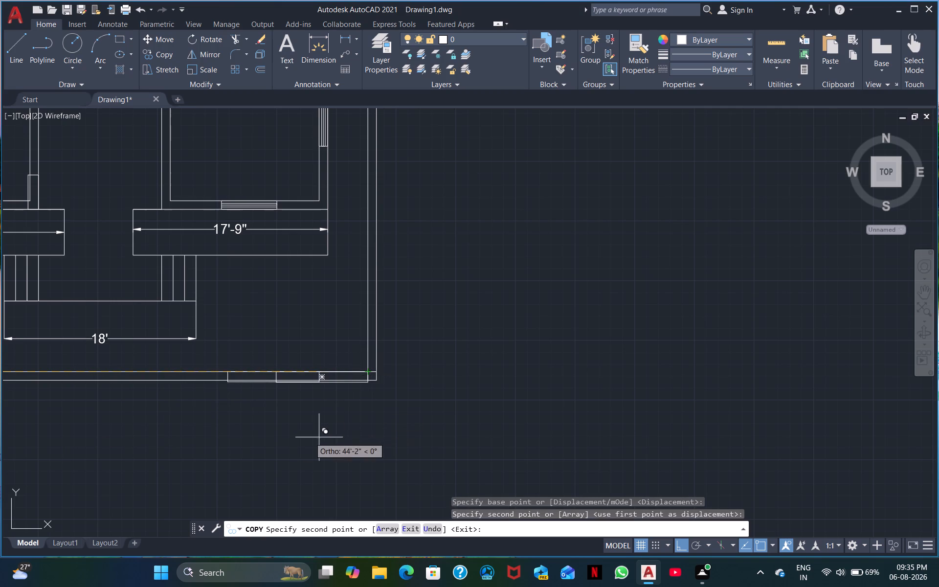
{"action": "key", "text": "Escape"}
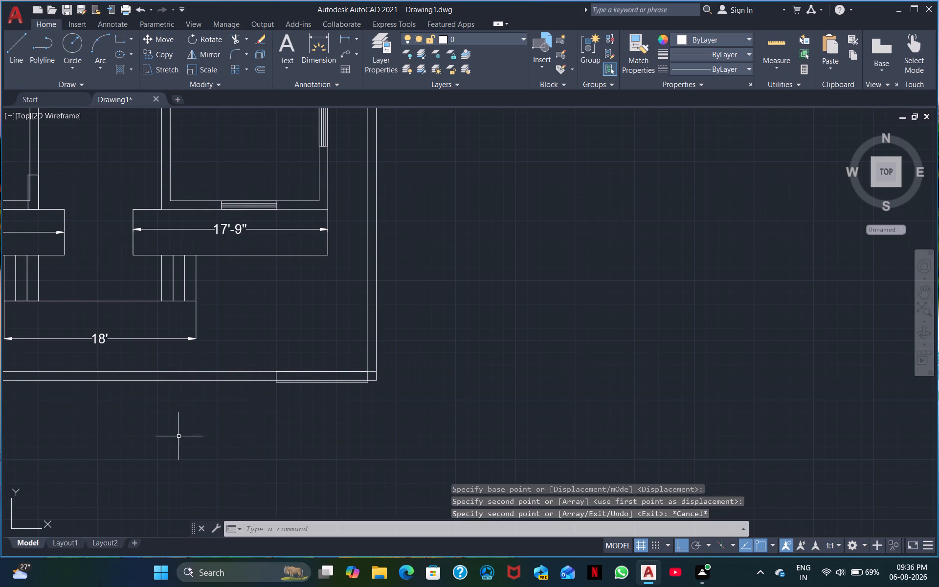
Trim the wall lines and rectangle edges across the left gate opening in the lower boundary wall, including the stub at its wall end.
{"action": "middle_click_drag", "start_coordinate": [169, 439], "coordinate": [384, 447]}
{"action": "middle_click_drag", "start_coordinate": [233, 443], "coordinate": [540, 462]}
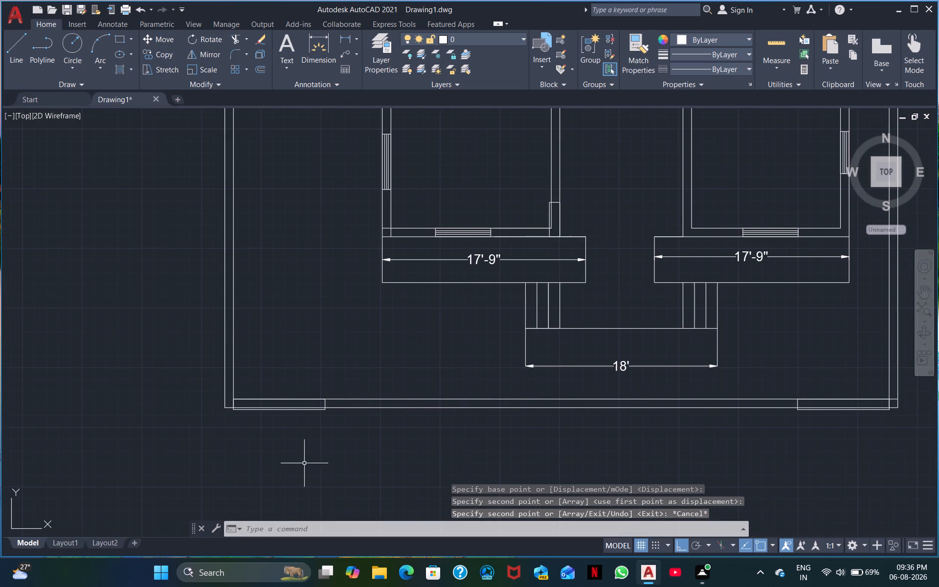
{"action": "scroll", "coordinate": [300, 458], "scroll_direction": "up", "scroll_amount": 3}
{"action": "middle_click_drag", "start_coordinate": [277, 437], "coordinate": [247, 566]}
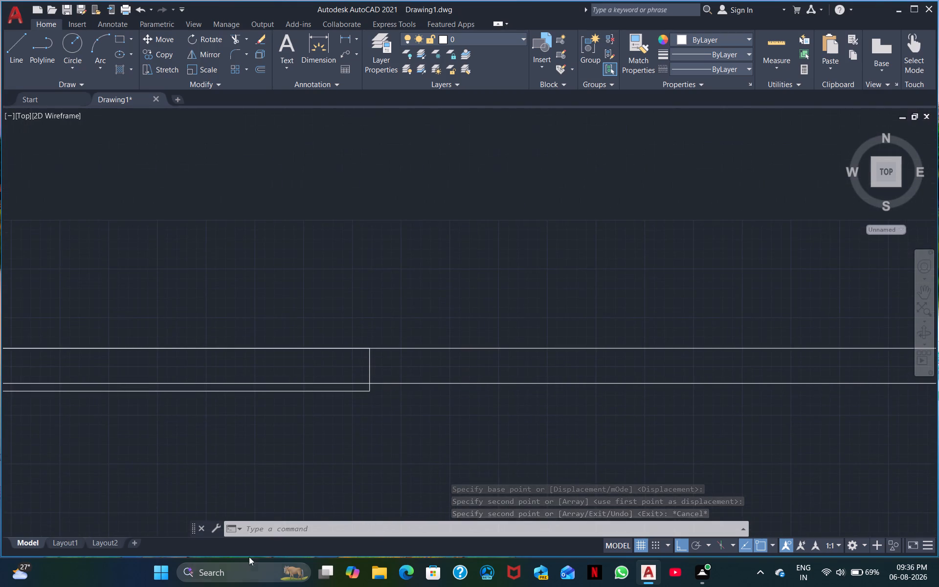
{"action": "middle_click_drag", "start_coordinate": [253, 516], "coordinate": [256, 572]}
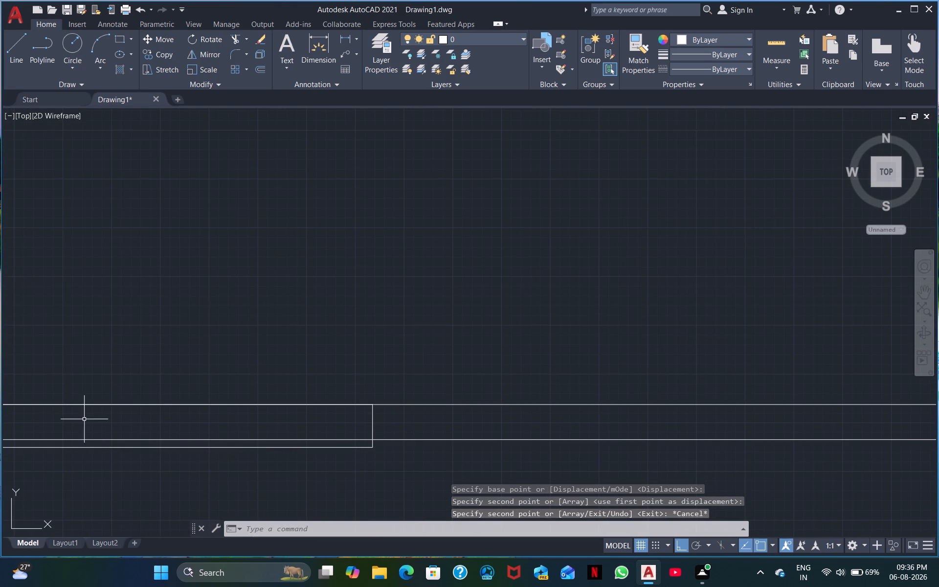
{"action": "scroll", "coordinate": [84, 419], "scroll_direction": "down", "scroll_amount": 2}
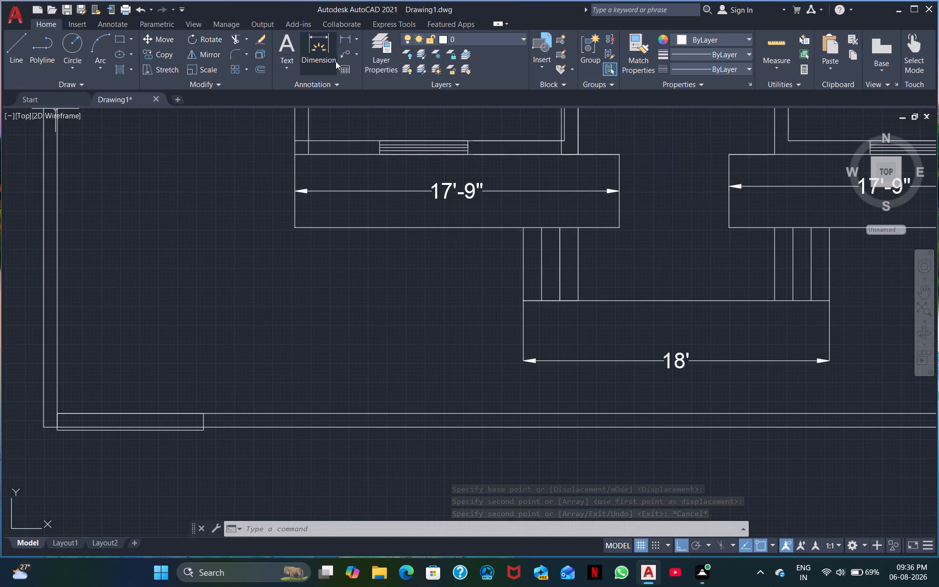
{"action": "left_click", "coordinate": [235, 41]}
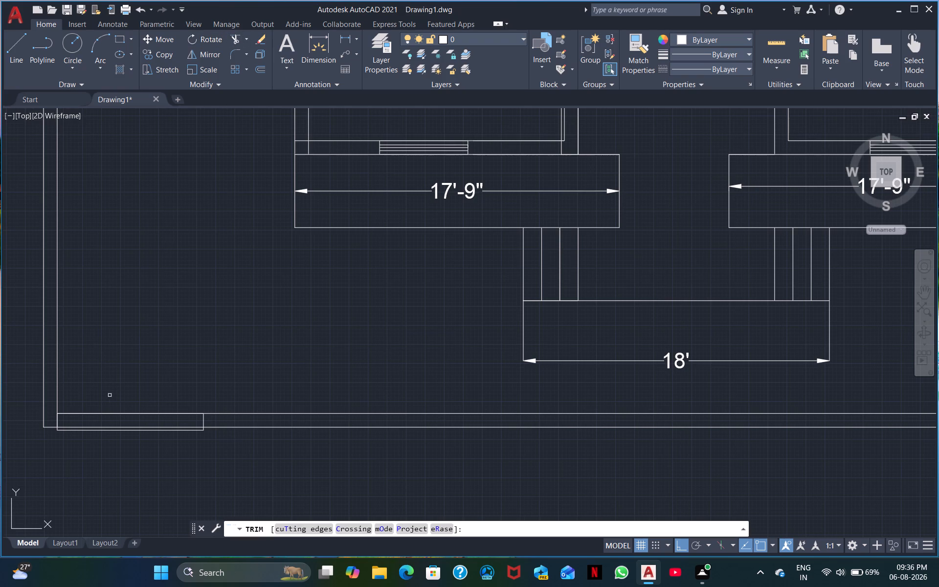
{"action": "left_click", "coordinate": [107, 413]}
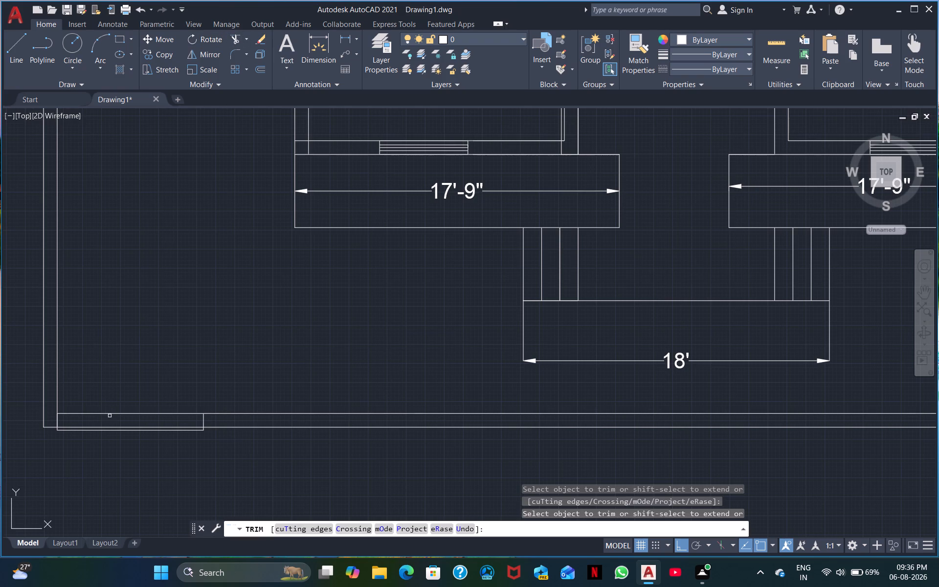
{"action": "left_click", "coordinate": [112, 414]}
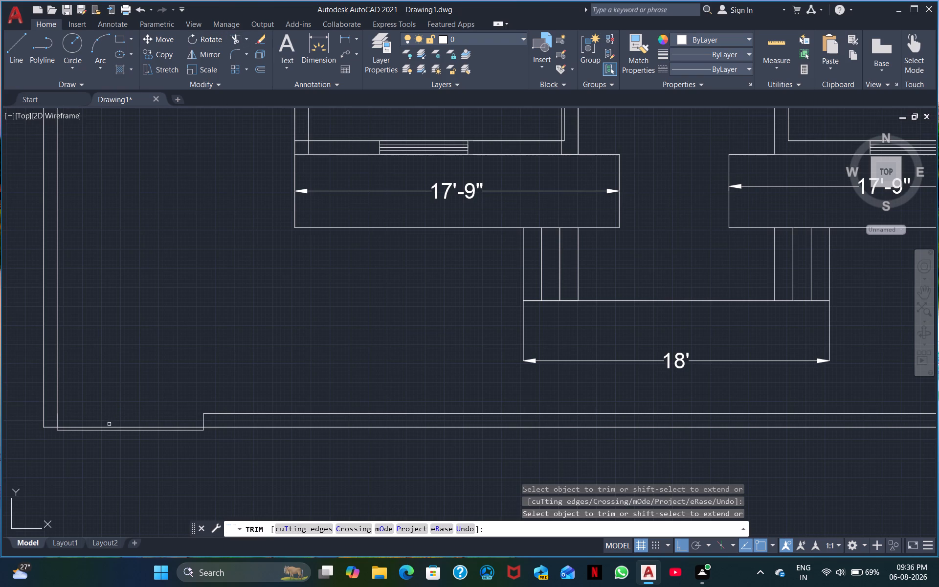
{"action": "left_click", "coordinate": [109, 426]}
{"action": "left_click_drag", "start_coordinate": [114, 423], "coordinate": [112, 437]}
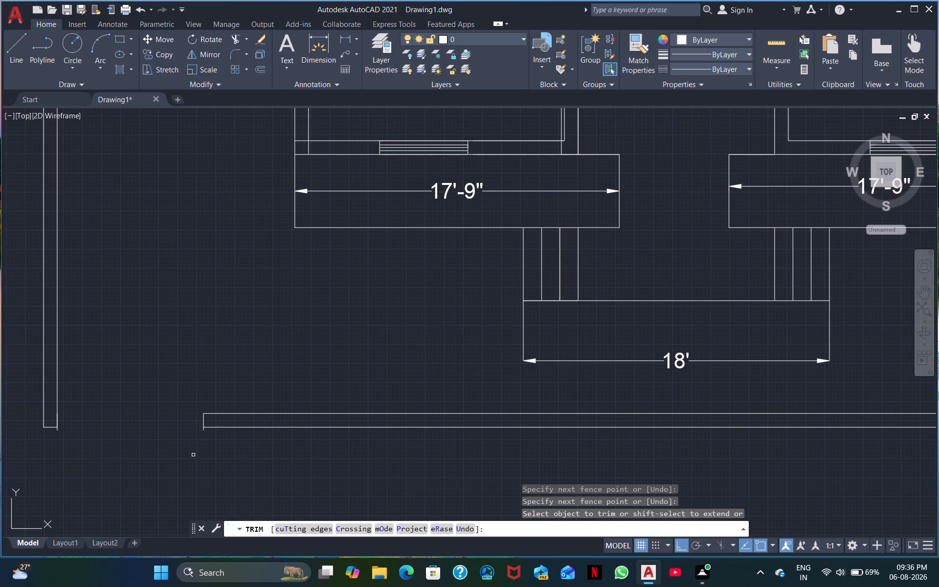
{"action": "scroll", "coordinate": [198, 448], "scroll_direction": "up", "scroll_amount": 3}
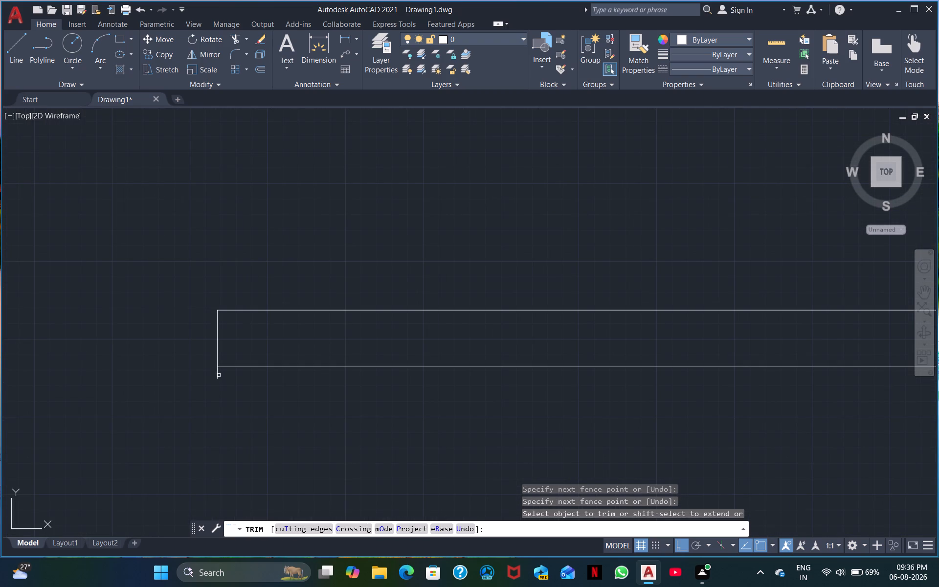
{"action": "left_click_drag", "start_coordinate": [214, 374], "coordinate": [221, 374]}
{"action": "left_click", "coordinate": [221, 374]}
Trim the wall and rectangle lines across the right gate opening in the lower boundary wall, including the stubs projecting below both ends.
{"action": "middle_click_drag", "start_coordinate": [244, 415], "coordinate": [0, 401]}
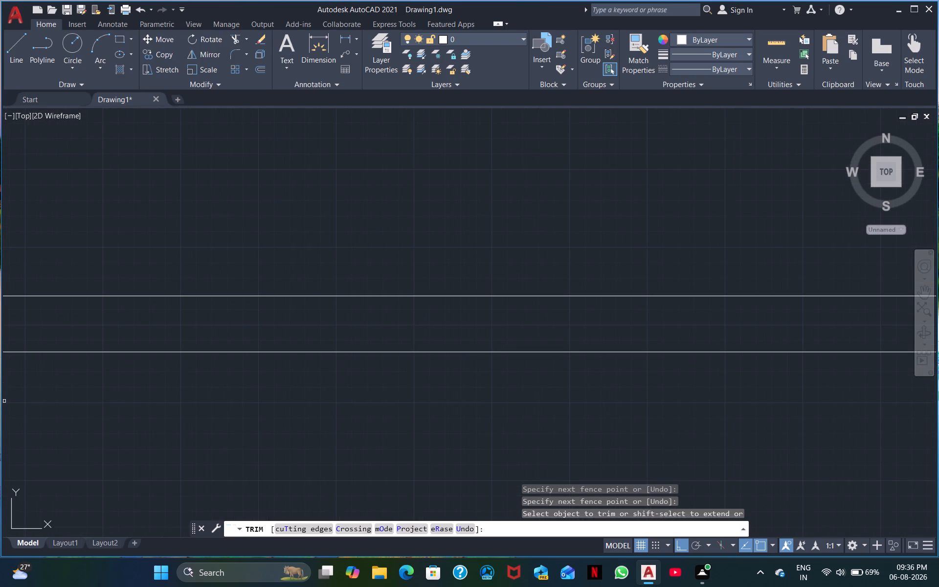
{"action": "scroll", "coordinate": [447, 522], "scroll_direction": "down", "scroll_amount": 2}
{"action": "scroll", "coordinate": [664, 461], "scroll_direction": "down", "scroll_amount": 2}
{"action": "middle_click_drag", "start_coordinate": [779, 436], "coordinate": [200, 441]}
{"action": "middle_click_drag", "start_coordinate": [744, 552], "coordinate": [251, 472]}
{"action": "middle_click_drag", "start_coordinate": [847, 464], "coordinate": [179, 453]}
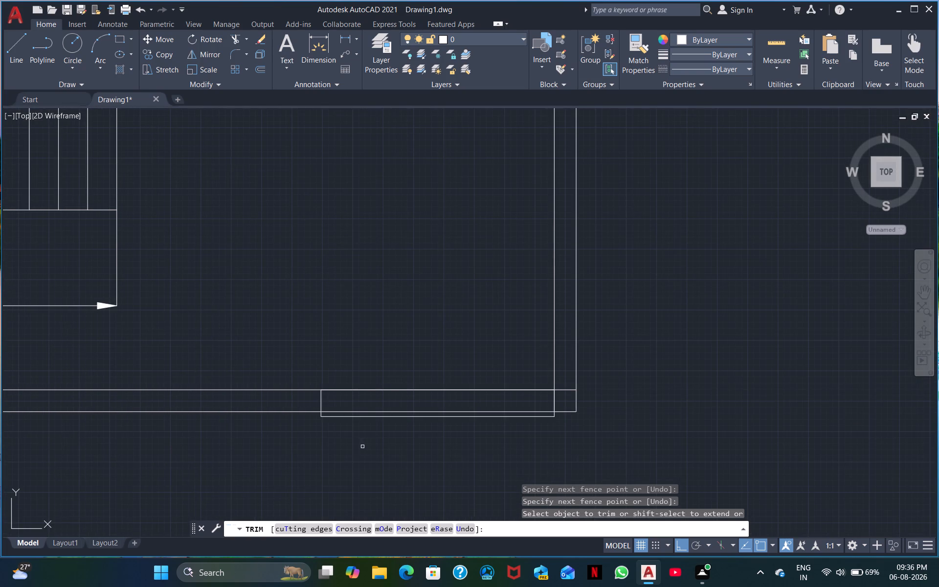
{"action": "left_click_drag", "start_coordinate": [389, 376], "coordinate": [391, 431]}
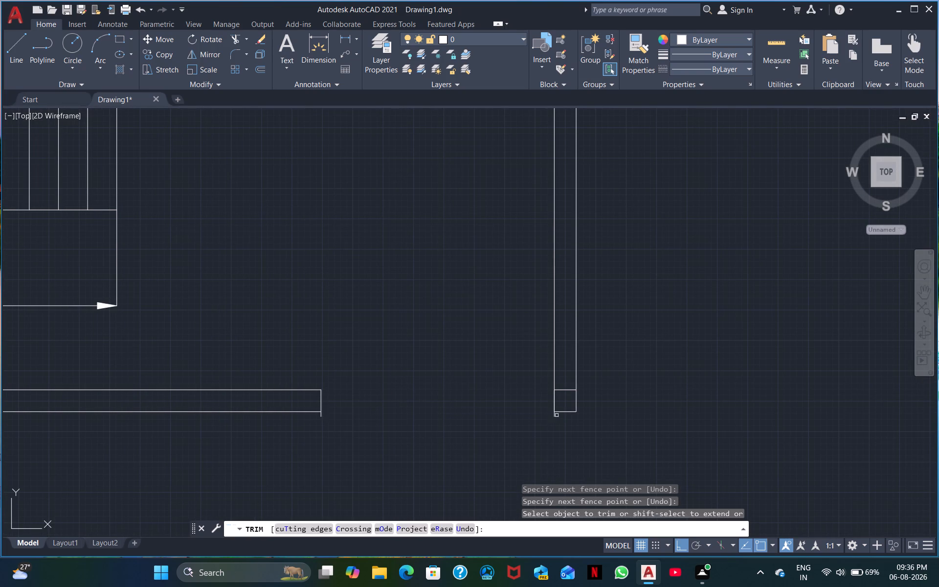
{"action": "left_click", "coordinate": [556, 415]}
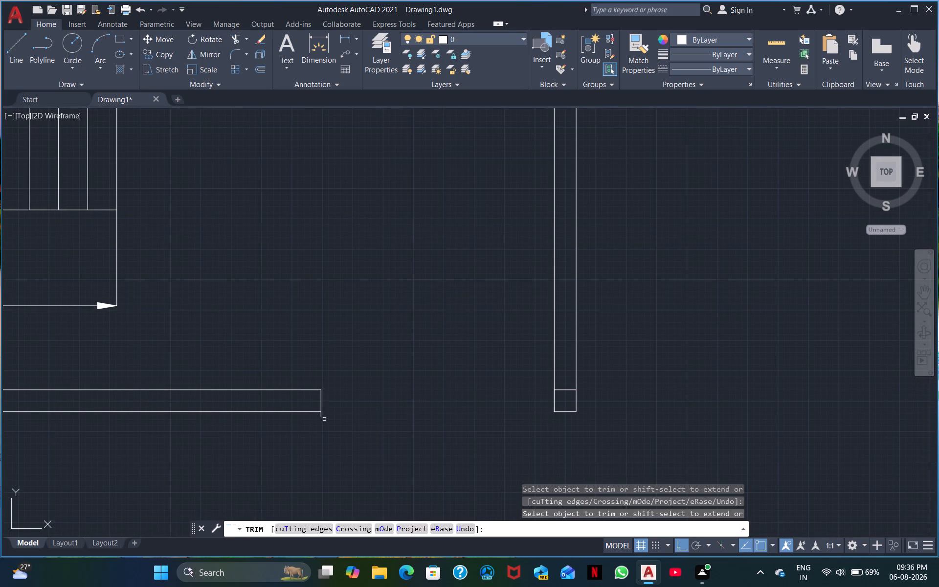
{"action": "left_click", "coordinate": [322, 417]}
Trim the door openings in the two horizontal partitions between the right-side rooms, including the stub projecting above each wall end.
{"action": "scroll", "coordinate": [334, 414], "scroll_direction": "down", "scroll_amount": 3}
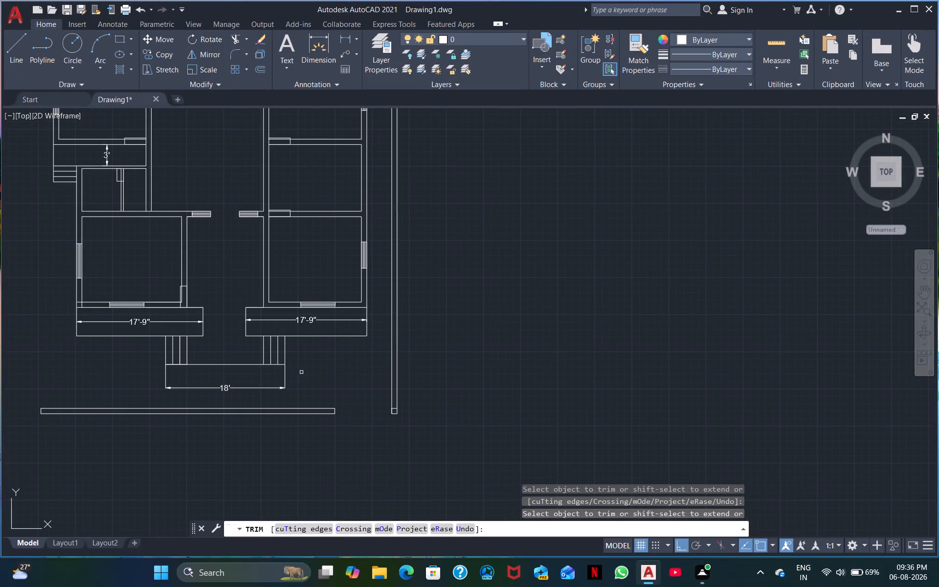
{"action": "middle_click_drag", "start_coordinate": [303, 372], "coordinate": [332, 586]}
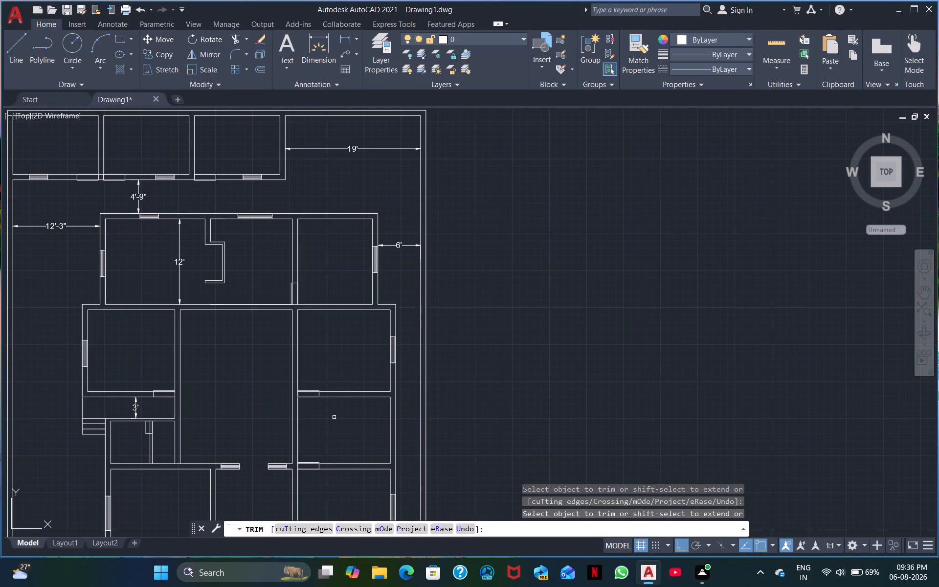
{"action": "left_click_drag", "start_coordinate": [307, 380], "coordinate": [305, 401]}
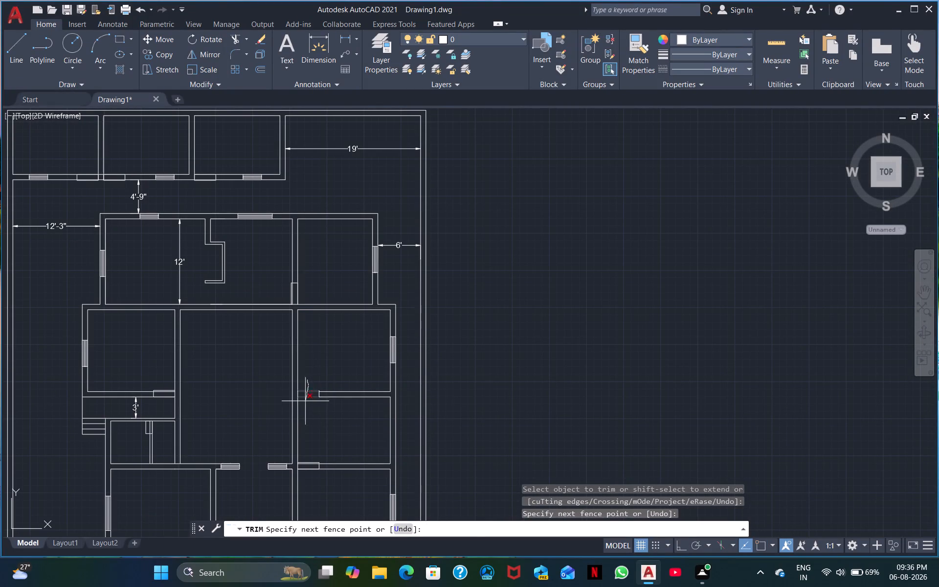
{"action": "left_click_drag", "start_coordinate": [305, 401], "coordinate": [305, 402]}
{"action": "left_click_drag", "start_coordinate": [306, 432], "coordinate": [306, 438]}
{"action": "left_click_drag", "start_coordinate": [306, 438], "coordinate": [306, 479]}
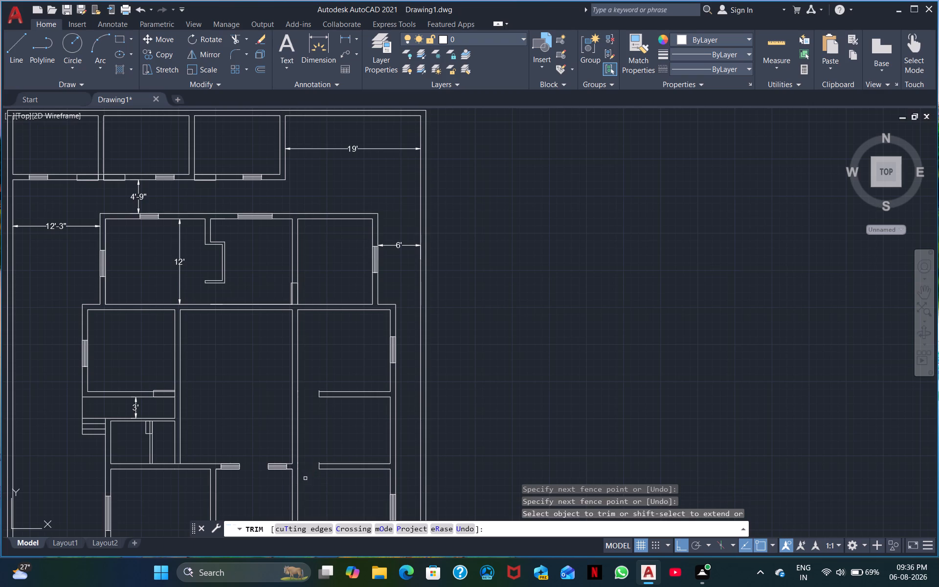
{"action": "scroll", "coordinate": [315, 493], "scroll_direction": "up", "scroll_amount": 3}
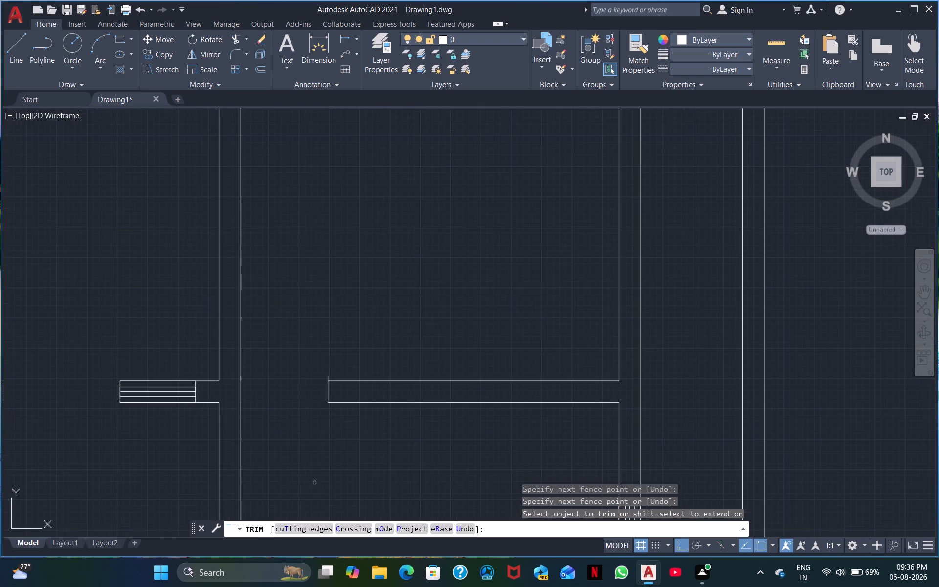
{"action": "middle_click_drag", "start_coordinate": [314, 483], "coordinate": [309, 510]}
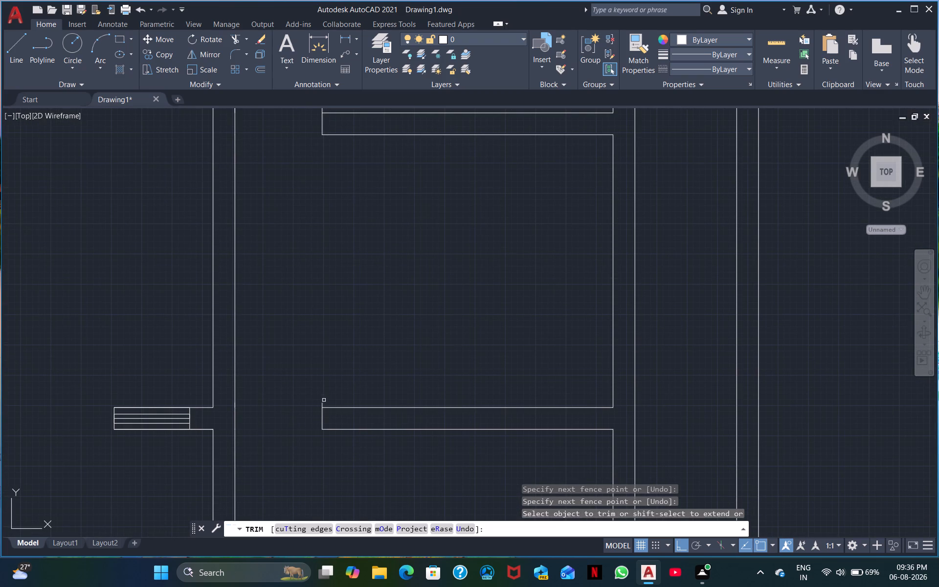
{"action": "left_click", "coordinate": [323, 402]}
{"action": "middle_click_drag", "start_coordinate": [314, 340], "coordinate": [310, 515]}
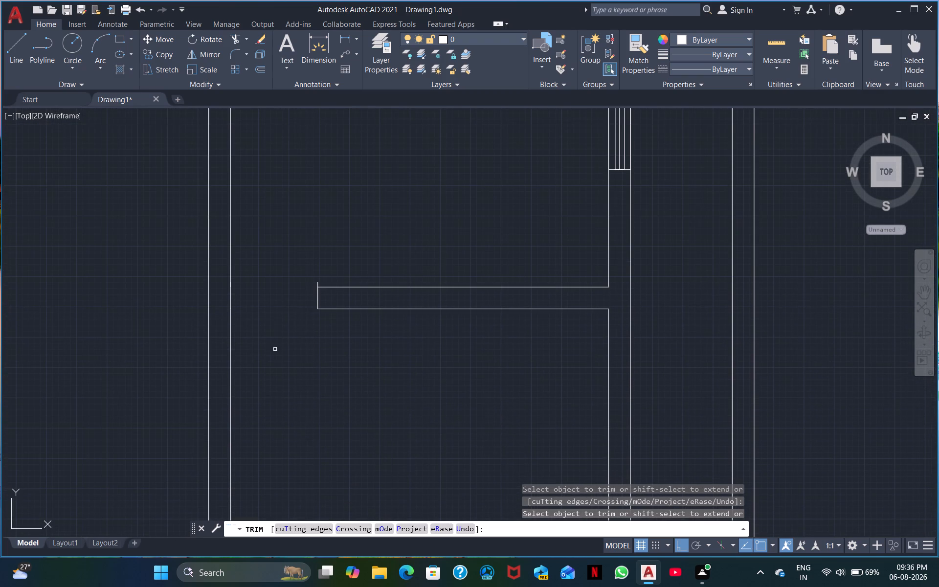
{"action": "left_click", "coordinate": [317, 283]}
Trim the door opening at the lower end of the vertical partition right of the 12' room, including its stub and the leftover edge along the wall below.
{"action": "scroll", "coordinate": [327, 439], "scroll_direction": "down", "scroll_amount": 2}
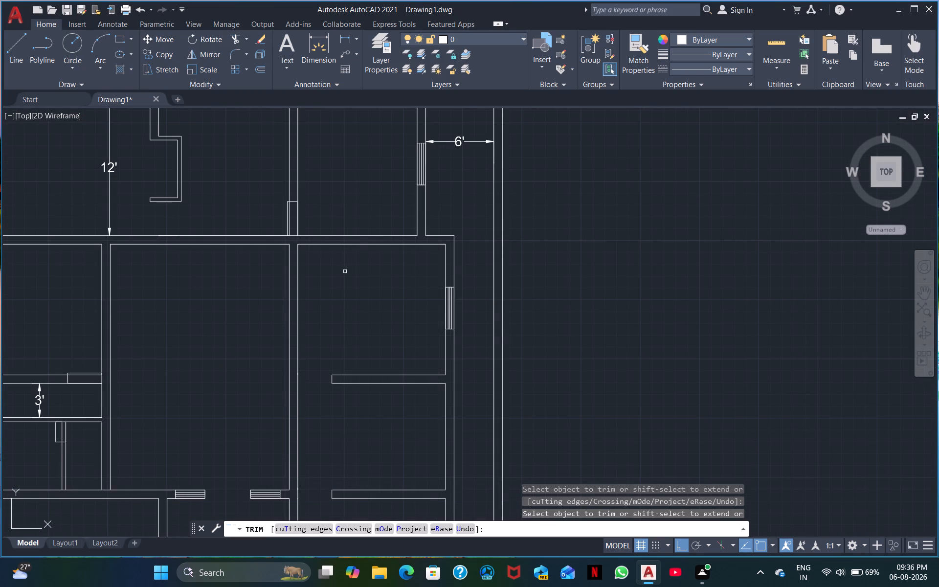
{"action": "left_click_drag", "start_coordinate": [268, 216], "coordinate": [306, 216]}
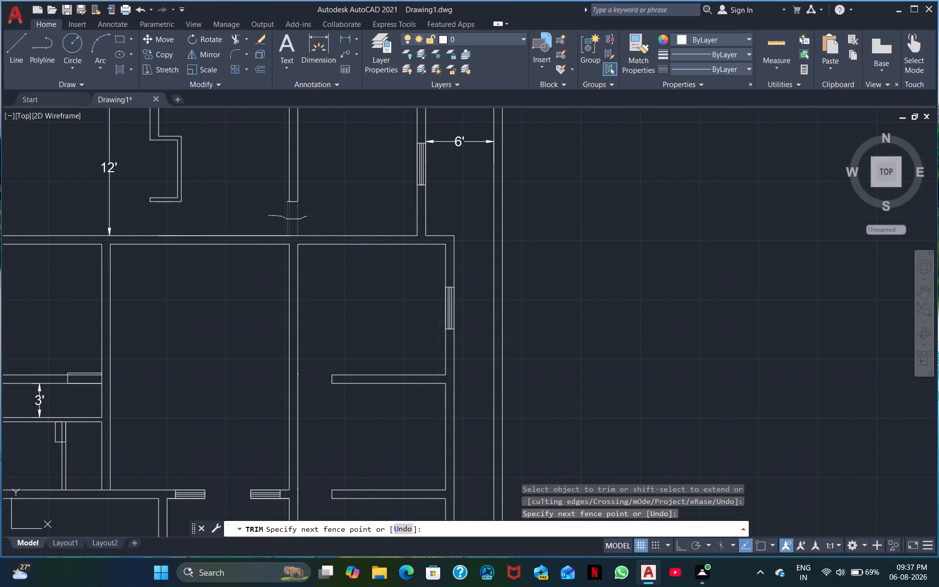
{"action": "scroll", "coordinate": [310, 212], "scroll_direction": "up", "scroll_amount": 1}
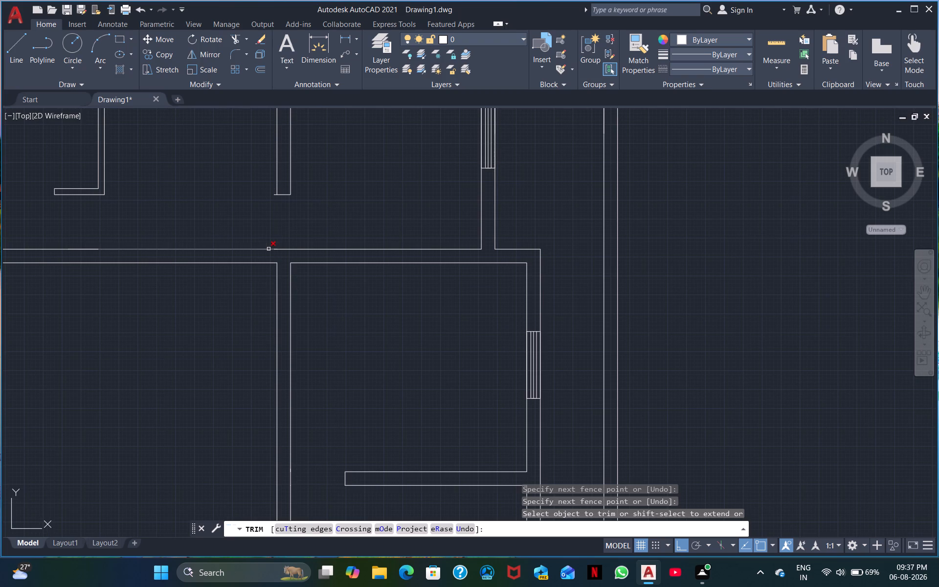
{"action": "left_click", "coordinate": [272, 195]}
{"action": "scroll", "coordinate": [237, 218], "scroll_direction": "down", "scroll_amount": 1}
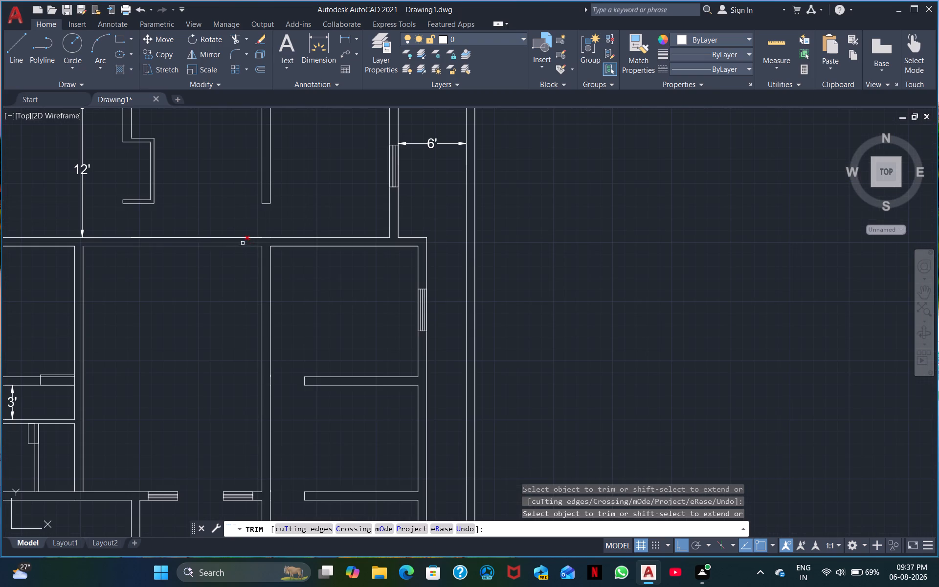
{"action": "left_click", "coordinate": [243, 237]}
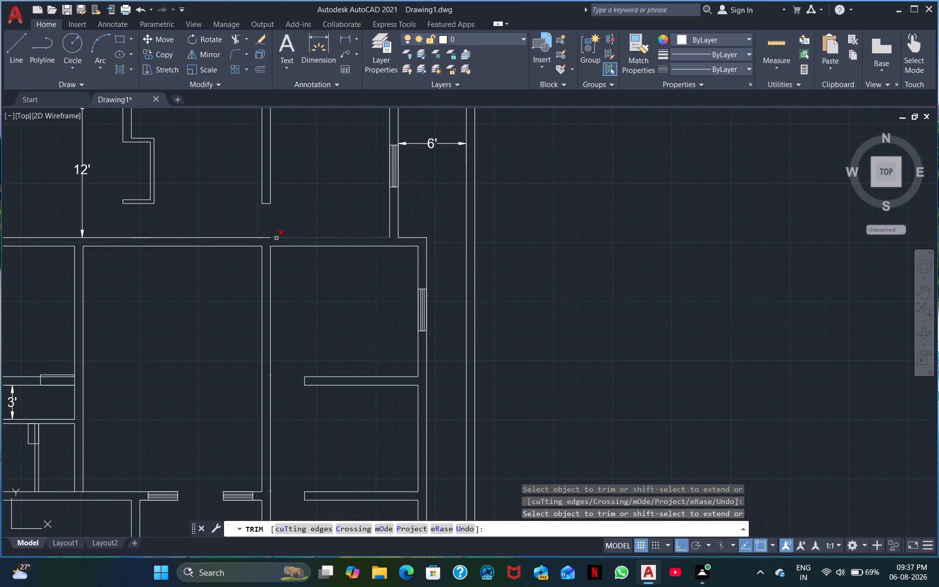
Trim the door opening in the lower wall of the top row's leftmost room, including the stubs projecting below both wall ends.
{"action": "middle_click_drag", "start_coordinate": [208, 216], "coordinate": [409, 231]}
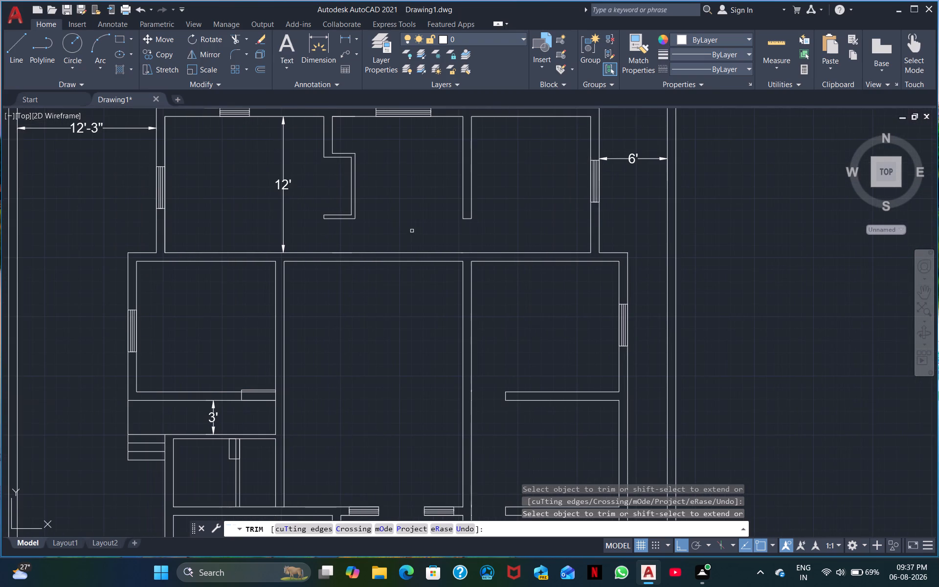
{"action": "middle_click_drag", "start_coordinate": [219, 204], "coordinate": [198, 290]}
{"action": "scroll", "coordinate": [197, 290], "scroll_direction": "down", "scroll_amount": 1}
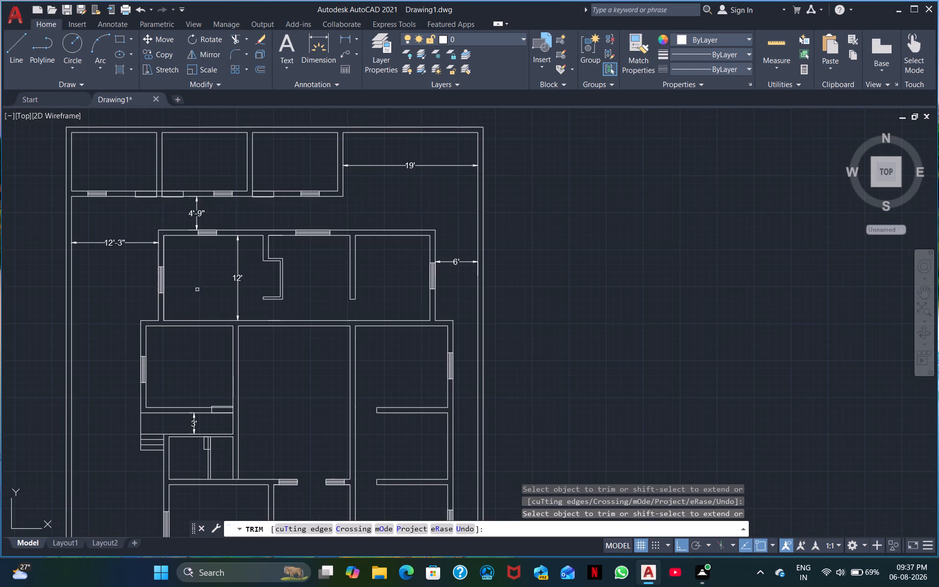
{"action": "scroll", "coordinate": [114, 216], "scroll_direction": "up", "scroll_amount": 1}
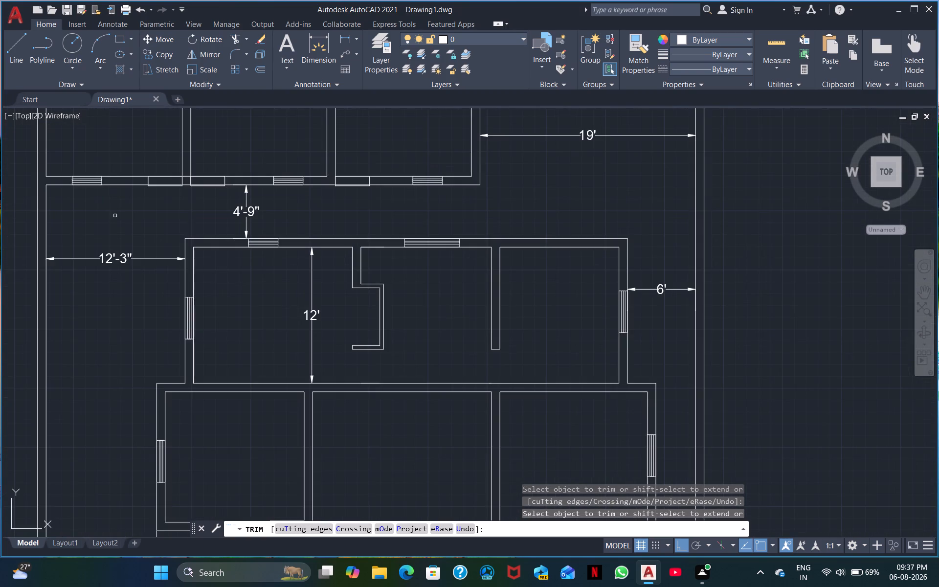
{"action": "scroll", "coordinate": [152, 212], "scroll_direction": "up", "scroll_amount": 1}
{"action": "middle_click", "coordinate": [152, 212]}
{"action": "middle_click_drag", "start_coordinate": [160, 200], "coordinate": [150, 223]}
{"action": "left_click_drag", "start_coordinate": [167, 164], "coordinate": [160, 205]}
{"action": "scroll", "coordinate": [162, 213], "scroll_direction": "up", "scroll_amount": 1}
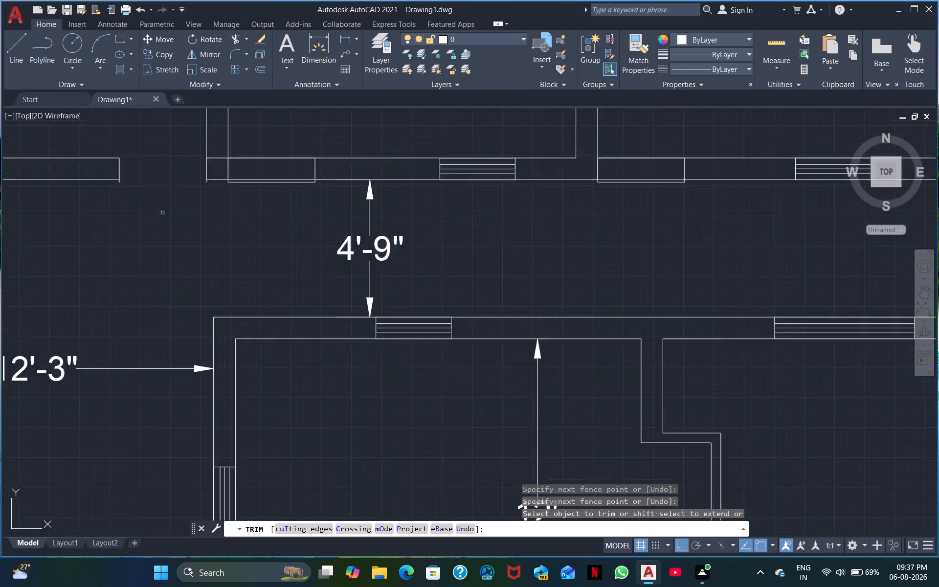
{"action": "scroll", "coordinate": [162, 213], "scroll_direction": "up", "scroll_amount": 2}
{"action": "middle_click_drag", "start_coordinate": [188, 271], "coordinate": [87, 351]}
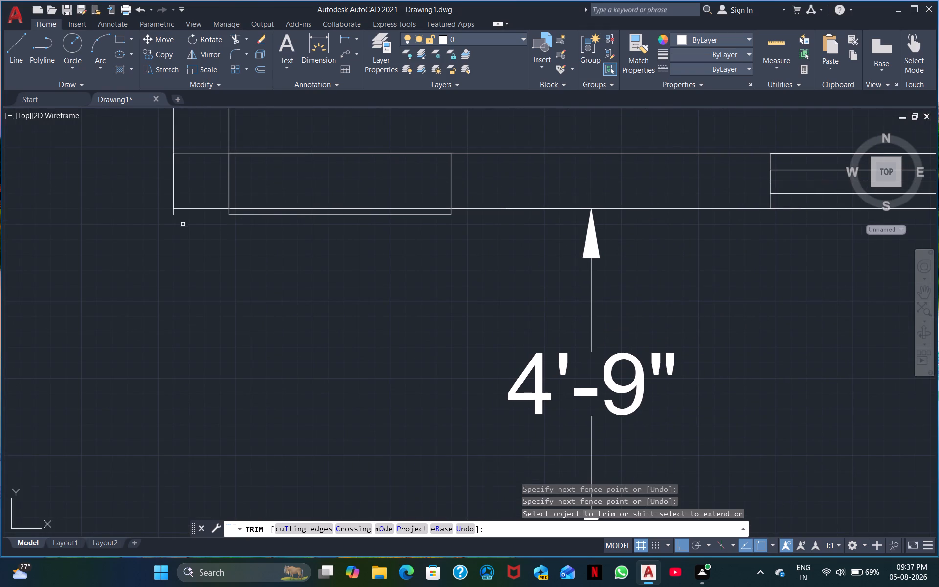
{"action": "left_click", "coordinate": [172, 214]}
{"action": "middle_click_drag", "start_coordinate": [110, 250], "coordinate": [228, 292]}
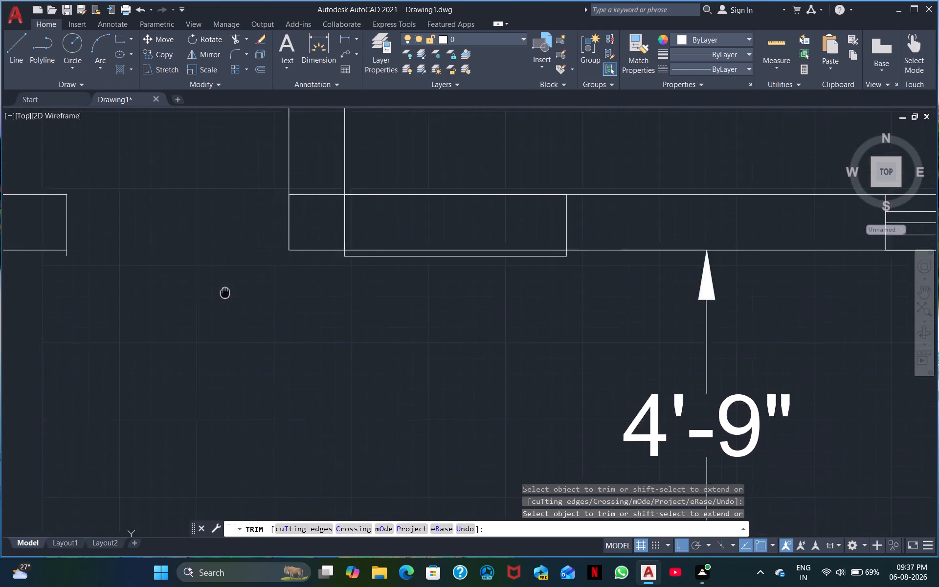
{"action": "middle_click_drag", "start_coordinate": [228, 292], "coordinate": [301, 293]}
{"action": "left_click", "coordinate": [142, 258]}
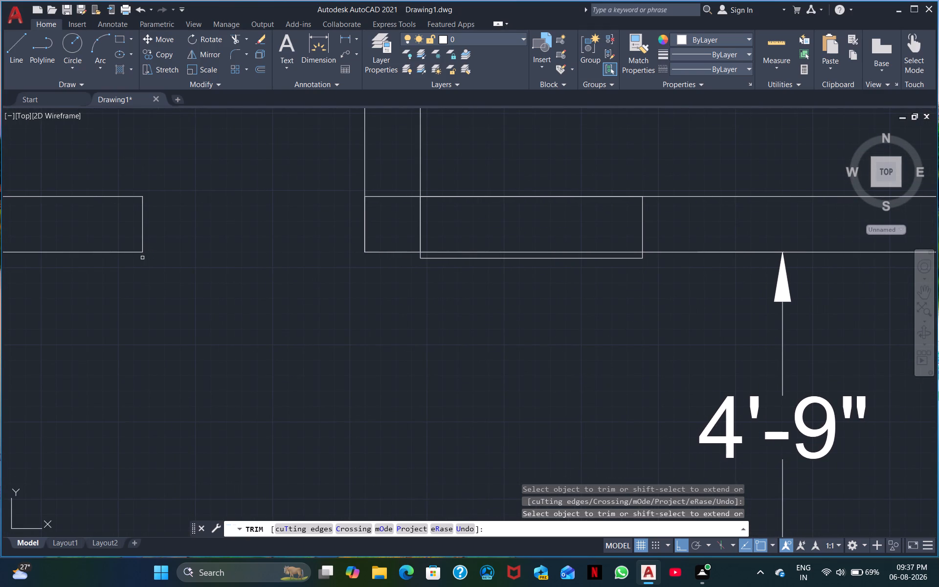
Trim the door opening in the lower wall of the top row's middle room, including the stubs projecting below both sides.
{"action": "middle_click_drag", "start_coordinate": [298, 317], "coordinate": [0, 266]}
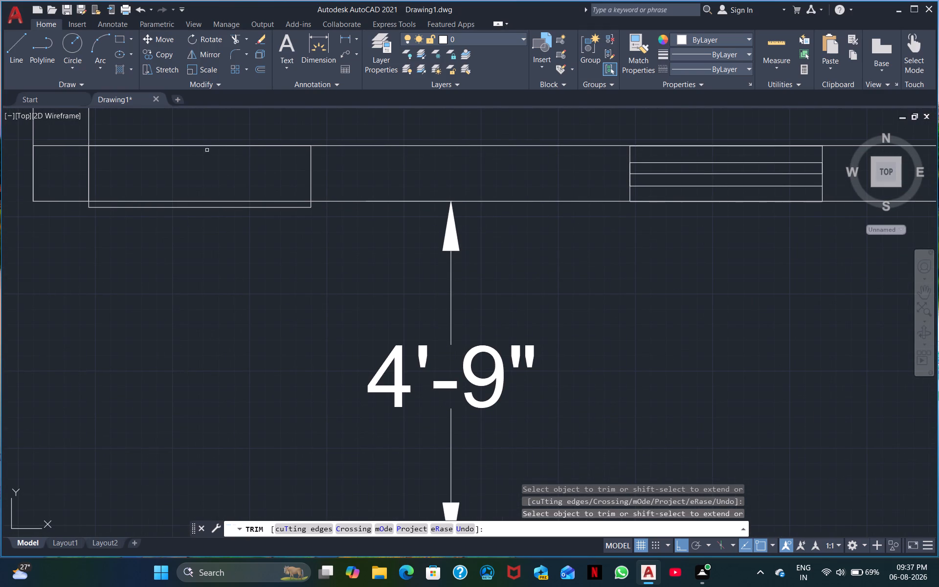
{"action": "left_click_drag", "start_coordinate": [201, 126], "coordinate": [198, 223]}
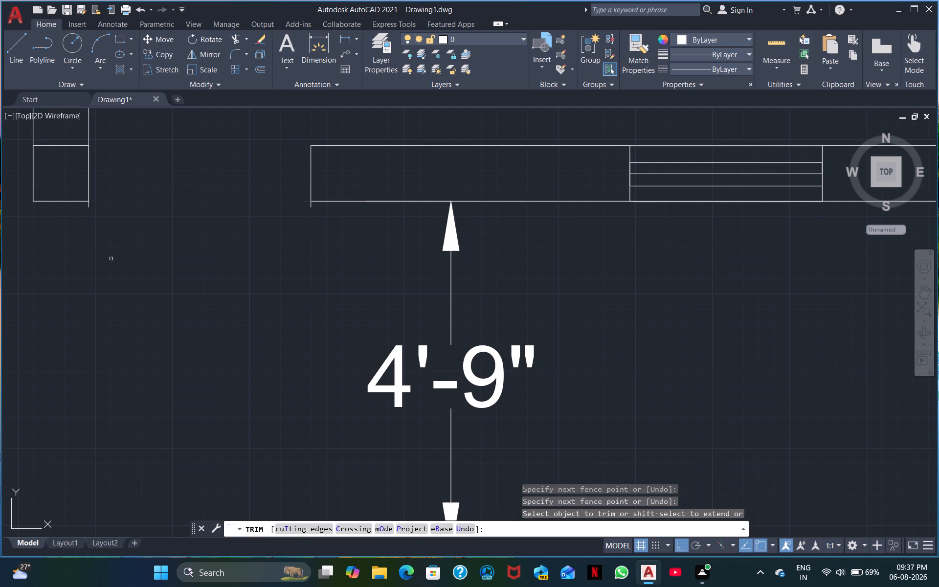
{"action": "left_click", "coordinate": [87, 207]}
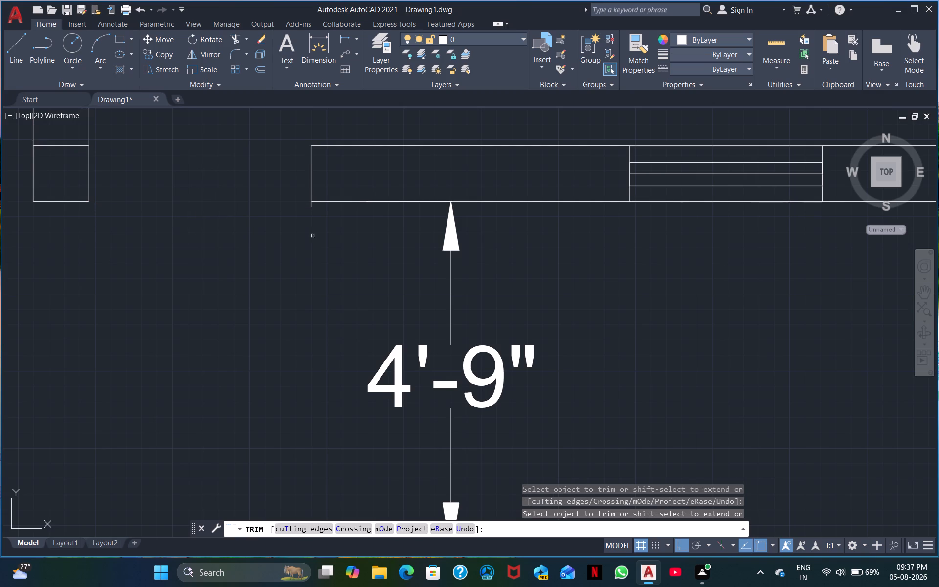
{"action": "left_click", "coordinate": [310, 207]}
Trim the door opening in the lower wall of the top row's third room, including the stubs projecting below both sides.
{"action": "scroll", "coordinate": [274, 252], "scroll_direction": "down", "scroll_amount": 2}
{"action": "middle_click_drag", "start_coordinate": [615, 291], "coordinate": [479, 320]}
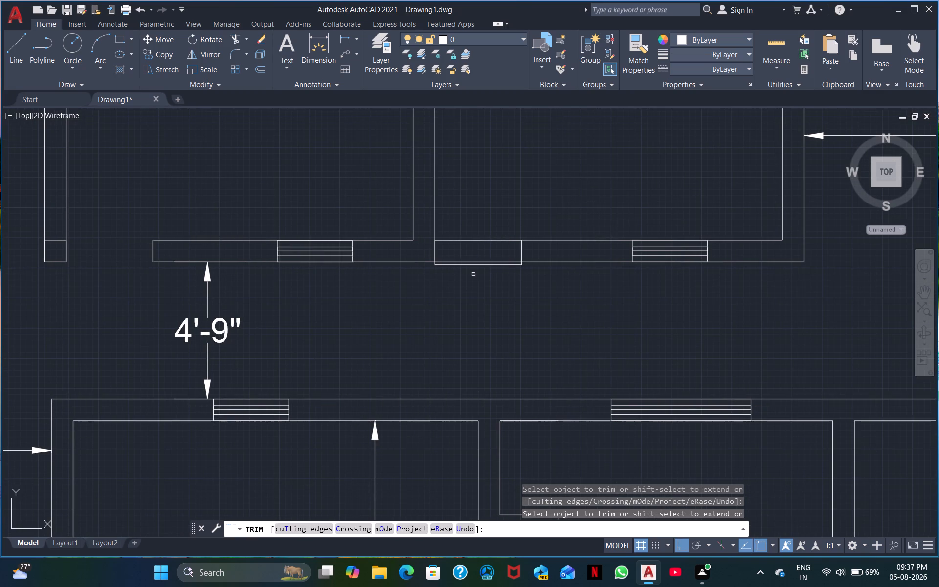
{"action": "left_click_drag", "start_coordinate": [473, 226], "coordinate": [461, 273]}
{"action": "scroll", "coordinate": [453, 284], "scroll_direction": "up", "scroll_amount": 2}
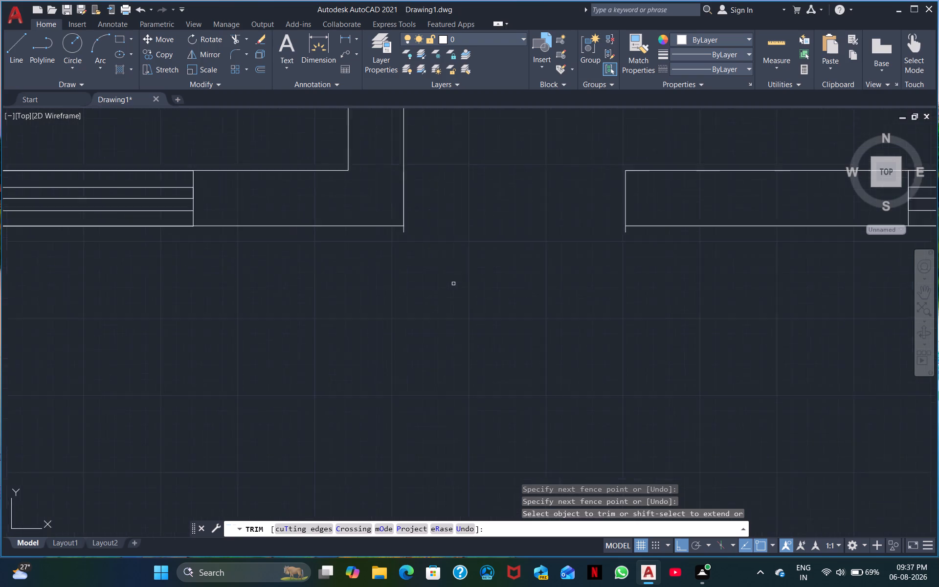
{"action": "scroll", "coordinate": [453, 284], "scroll_direction": "up", "scroll_amount": 1}
{"action": "left_click", "coordinate": [372, 197]}
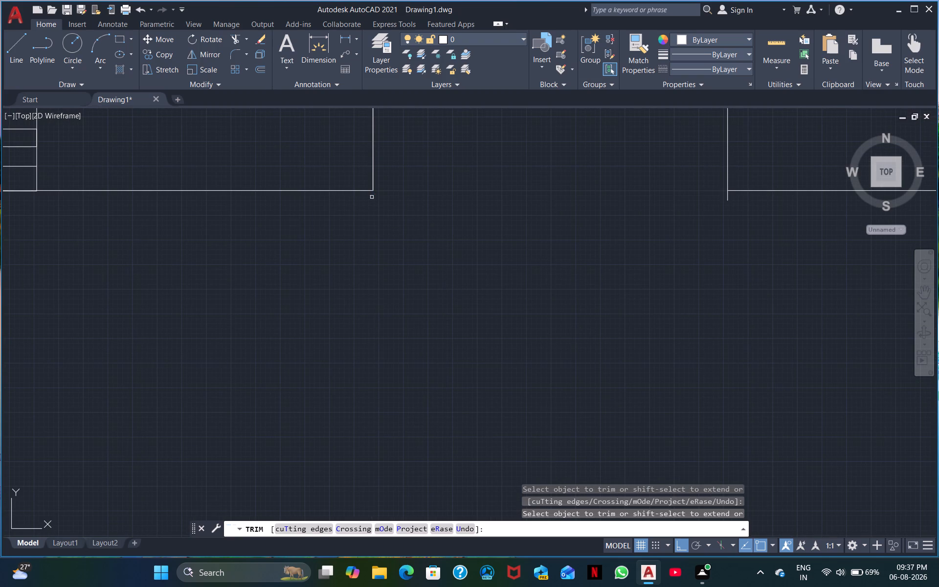
{"action": "middle_click_drag", "start_coordinate": [714, 285], "coordinate": [459, 295]}
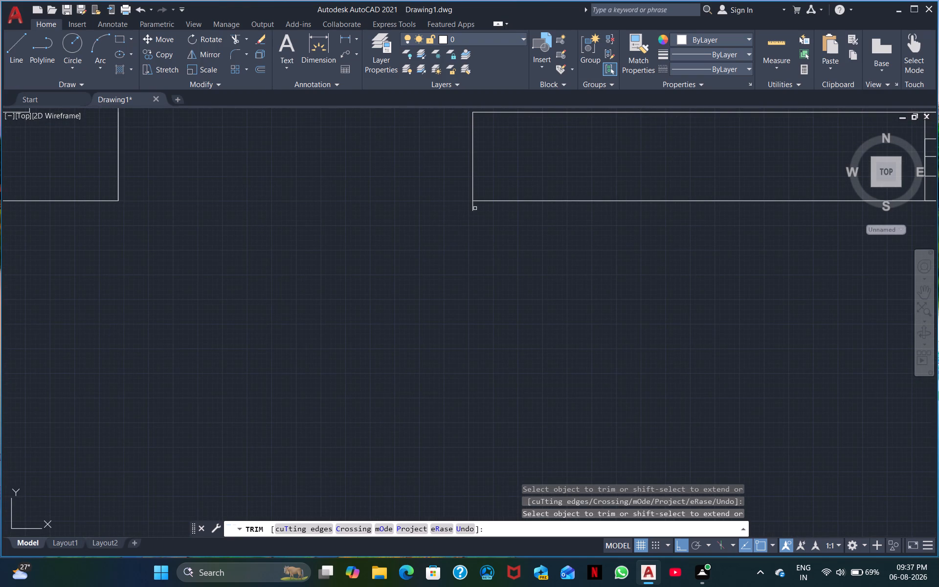
{"action": "left_click", "coordinate": [472, 207]}
Trim the door opening in the wall above the 3' passage, including the stub projecting above the wall end.
{"action": "scroll", "coordinate": [550, 288], "scroll_direction": "down", "scroll_amount": 2}
{"action": "middle_click_drag", "start_coordinate": [606, 325], "coordinate": [264, 255]}
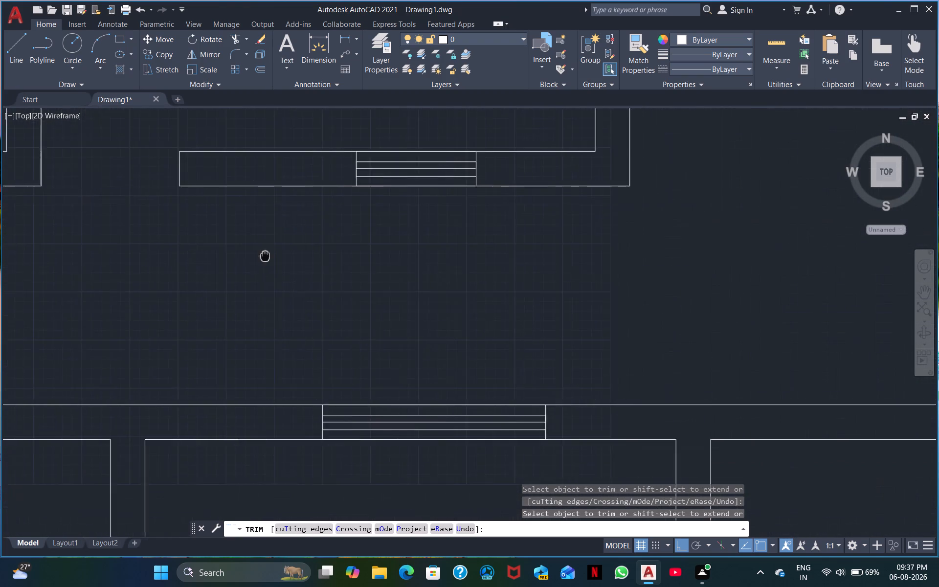
{"action": "middle_click_drag", "start_coordinate": [264, 255], "coordinate": [262, 255]}
{"action": "scroll", "coordinate": [478, 294], "scroll_direction": "down", "scroll_amount": 2}
{"action": "middle_click_drag", "start_coordinate": [449, 293], "coordinate": [609, 299]}
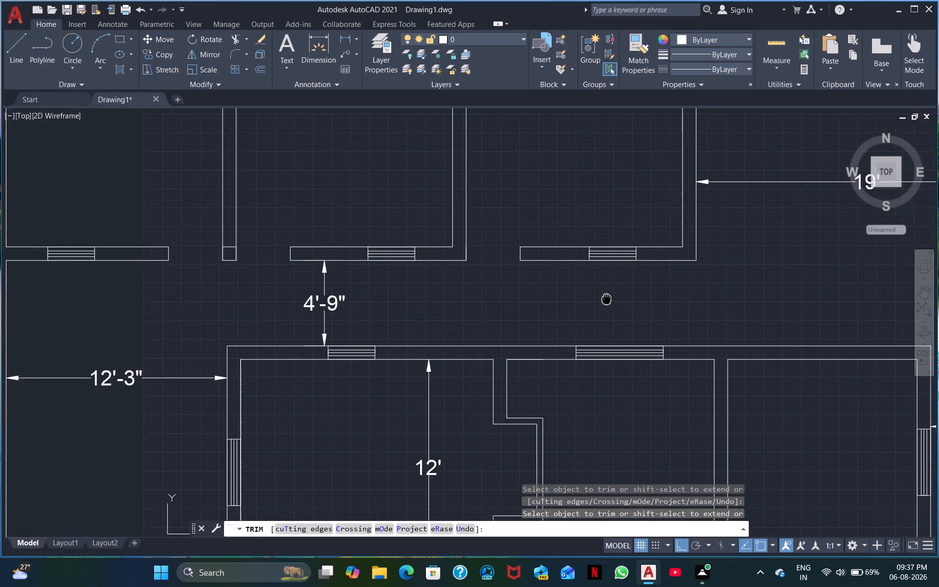
{"action": "middle_click_drag", "start_coordinate": [609, 299], "coordinate": [613, 299]}
{"action": "scroll", "coordinate": [614, 297], "scroll_direction": "down", "scroll_amount": 1}
{"action": "middle_click_drag", "start_coordinate": [576, 299], "coordinate": [571, 250]}
{"action": "middle_click_drag", "start_coordinate": [559, 264], "coordinate": [478, 203]}
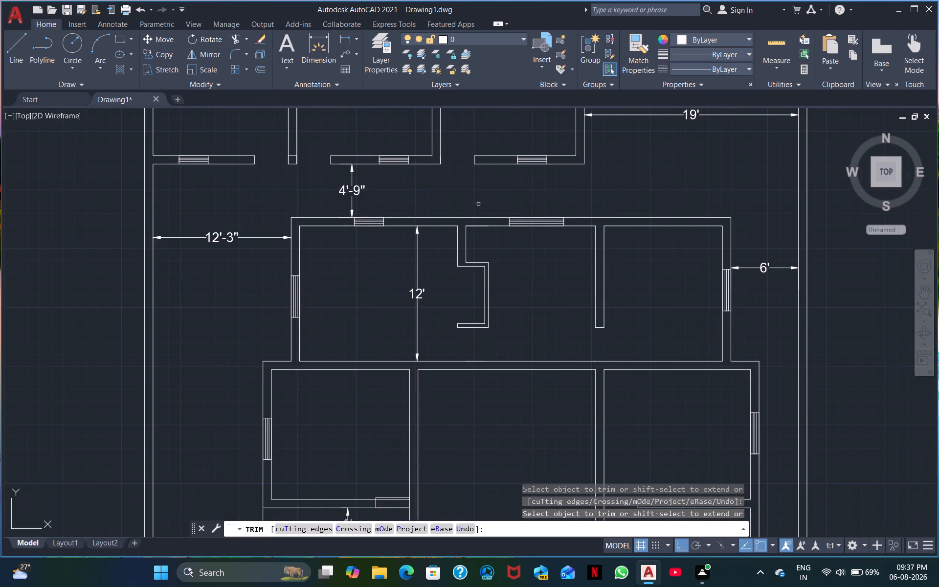
{"action": "middle_click_drag", "start_coordinate": [478, 411], "coordinate": [458, 254]}
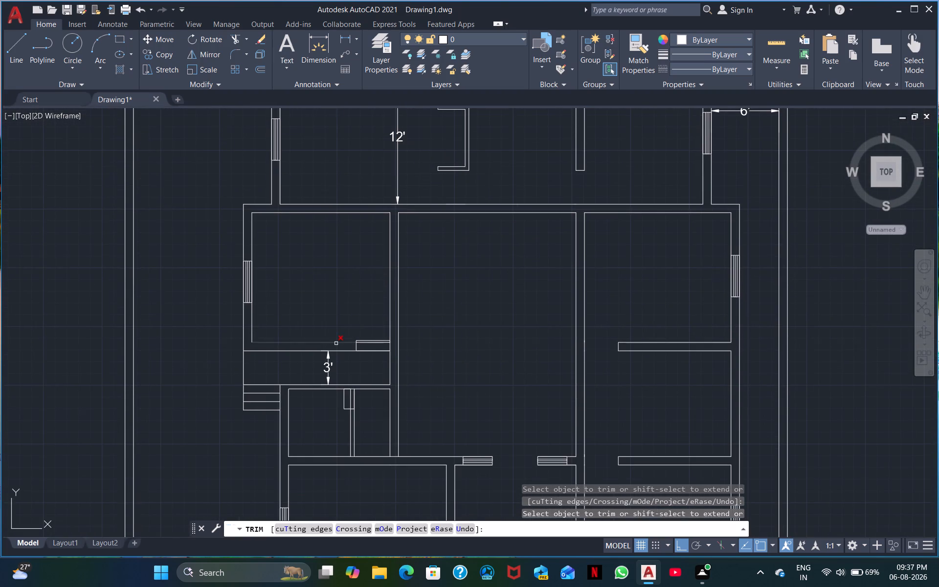
{"action": "scroll", "coordinate": [336, 343], "scroll_direction": "up", "scroll_amount": 1}
{"action": "left_click_drag", "start_coordinate": [397, 327], "coordinate": [383, 365]}
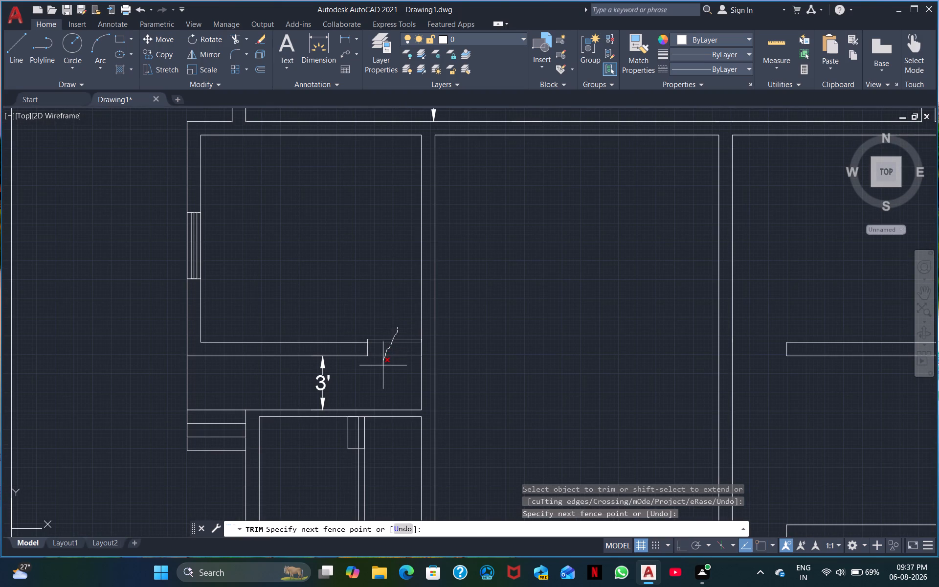
{"action": "left_click_drag", "start_coordinate": [383, 365], "coordinate": [384, 365]}
{"action": "scroll", "coordinate": [388, 344], "scroll_direction": "up", "scroll_amount": 3}
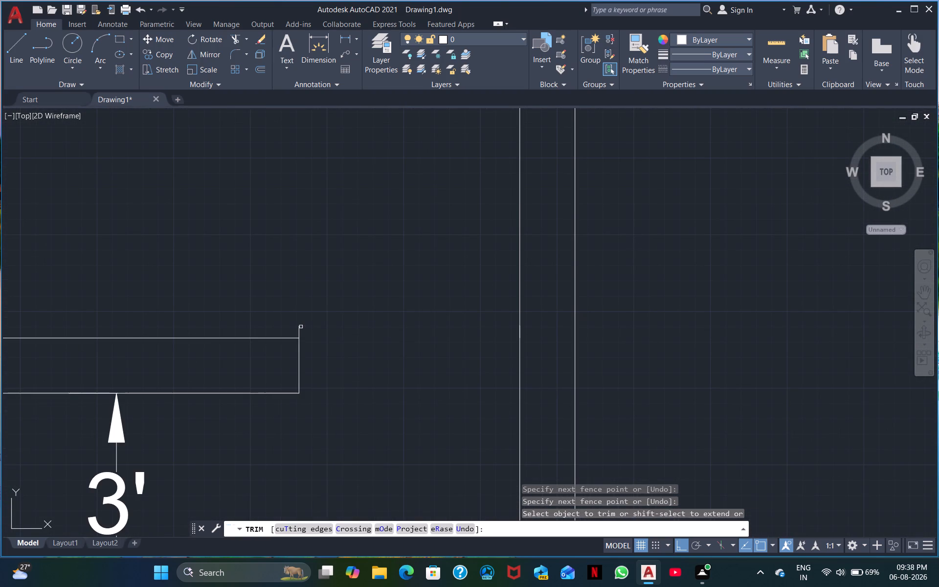
{"action": "left_click", "coordinate": [299, 333]}
{"action": "scroll", "coordinate": [351, 356], "scroll_direction": "down", "scroll_amount": 2}
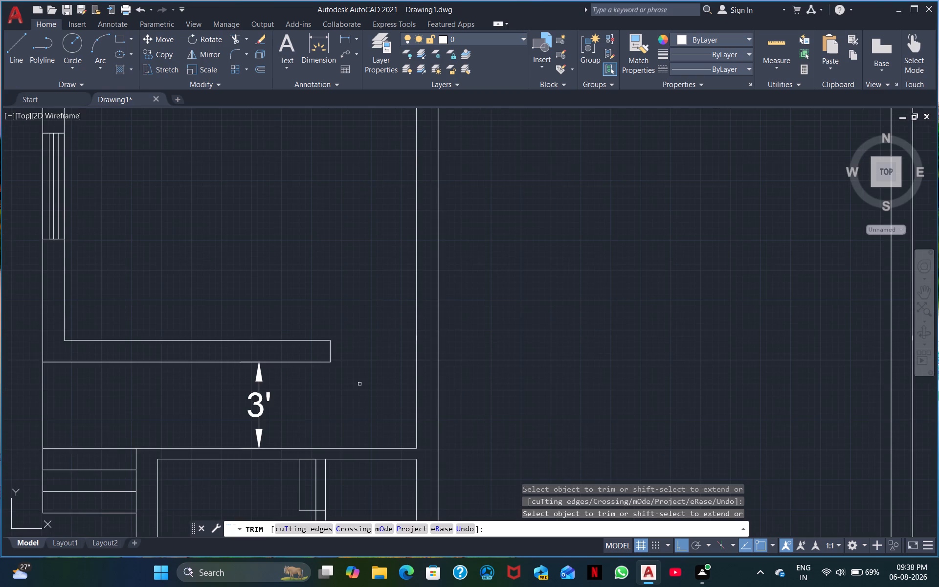
Trim the door opening at the upper end of the partition in the small room below the 3' passage, including the projecting stub.
{"action": "middle_click_drag", "start_coordinate": [358, 391], "coordinate": [403, 235]}
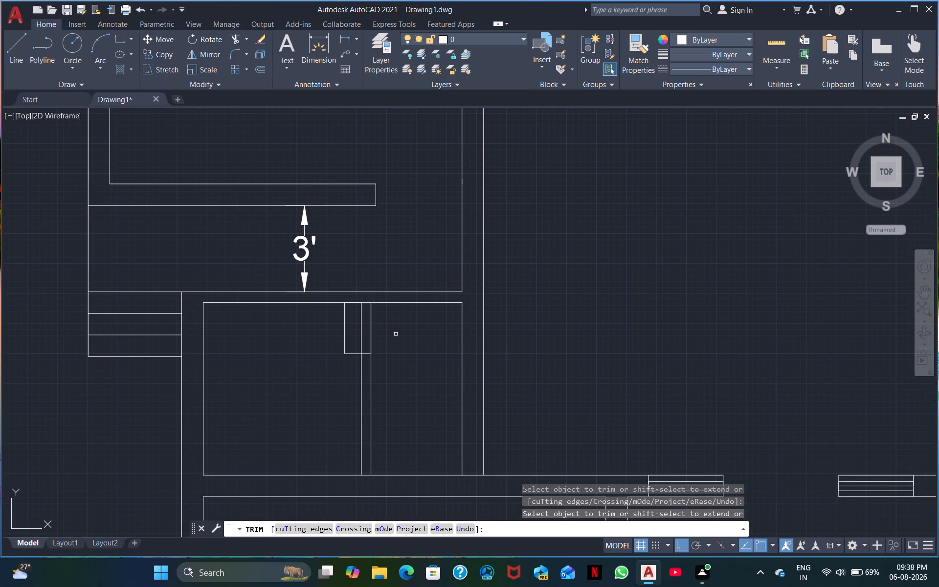
{"action": "middle_click_drag", "start_coordinate": [400, 332], "coordinate": [363, 325]}
{"action": "scroll", "coordinate": [355, 322], "scroll_direction": "up", "scroll_amount": 1}
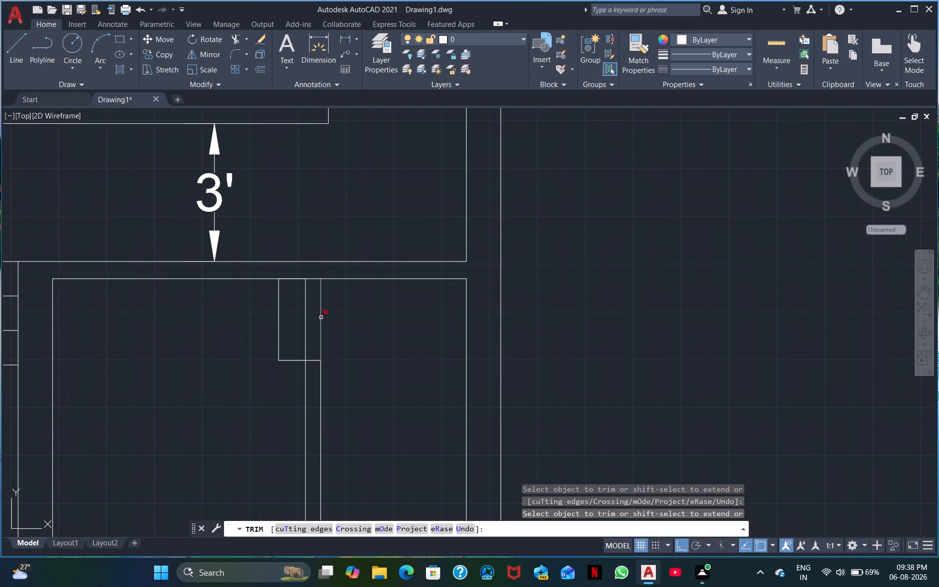
{"action": "left_click_drag", "start_coordinate": [336, 319], "coordinate": [268, 305]}
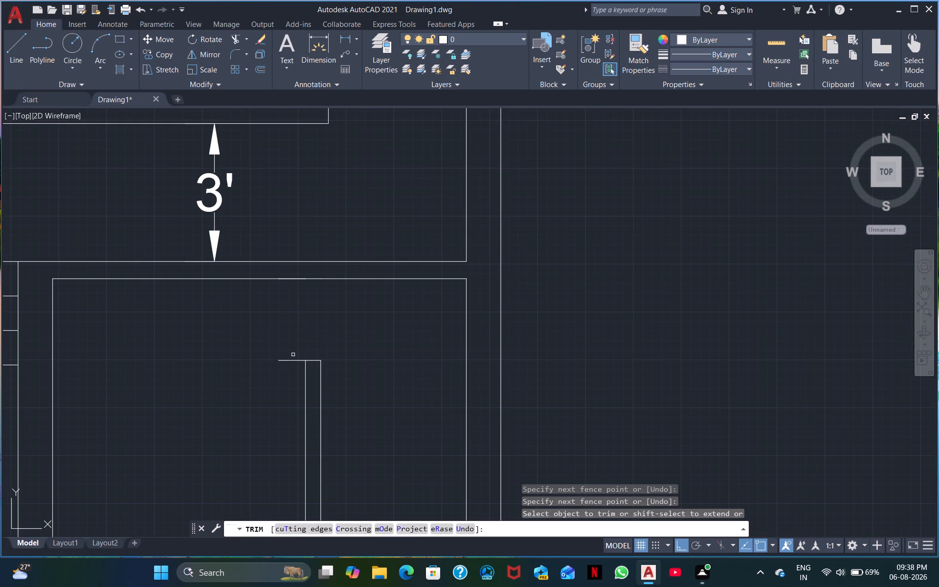
{"action": "left_click", "coordinate": [295, 361]}
Trim the door opening at the lower end of the lower-left room's right wall, including the stubs projecting beside the opening.
{"action": "scroll", "coordinate": [305, 355], "scroll_direction": "down", "scroll_amount": 3}
{"action": "middle_click_drag", "start_coordinate": [347, 358], "coordinate": [317, 252]}
{"action": "middle_click_drag", "start_coordinate": [333, 391], "coordinate": [329, 312]}
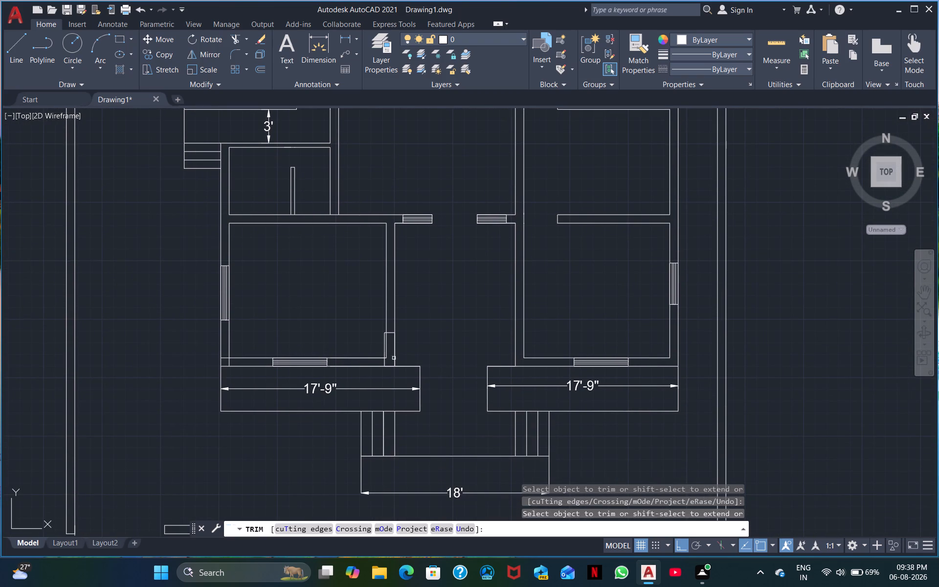
{"action": "left_click_drag", "start_coordinate": [412, 347], "coordinate": [384, 342]}
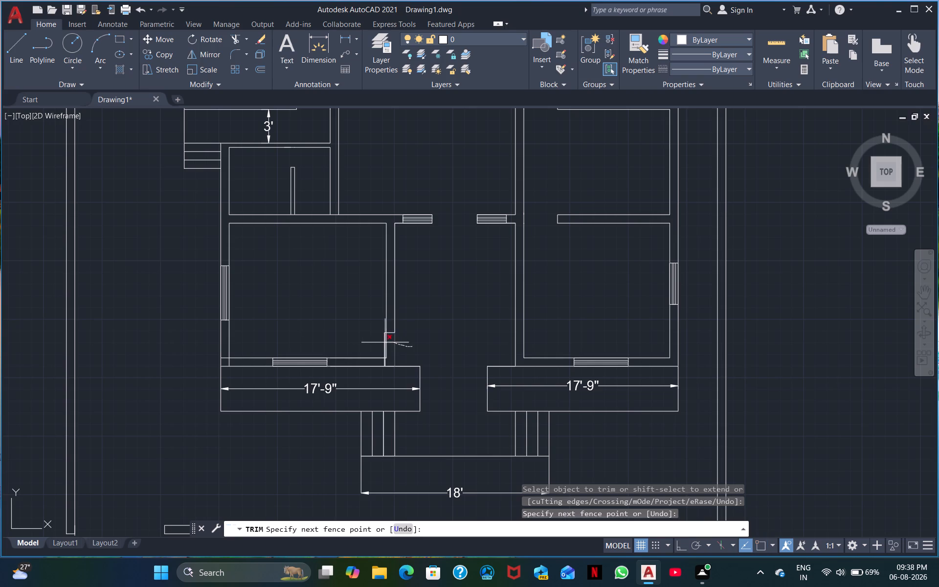
{"action": "left_click_drag", "start_coordinate": [384, 342], "coordinate": [376, 343]}
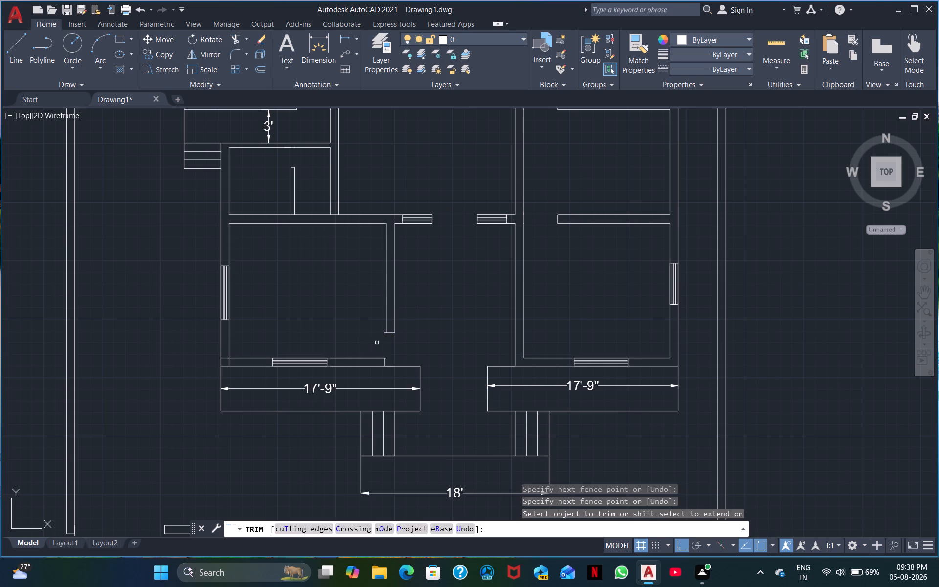
{"action": "left_click", "coordinate": [383, 333]}
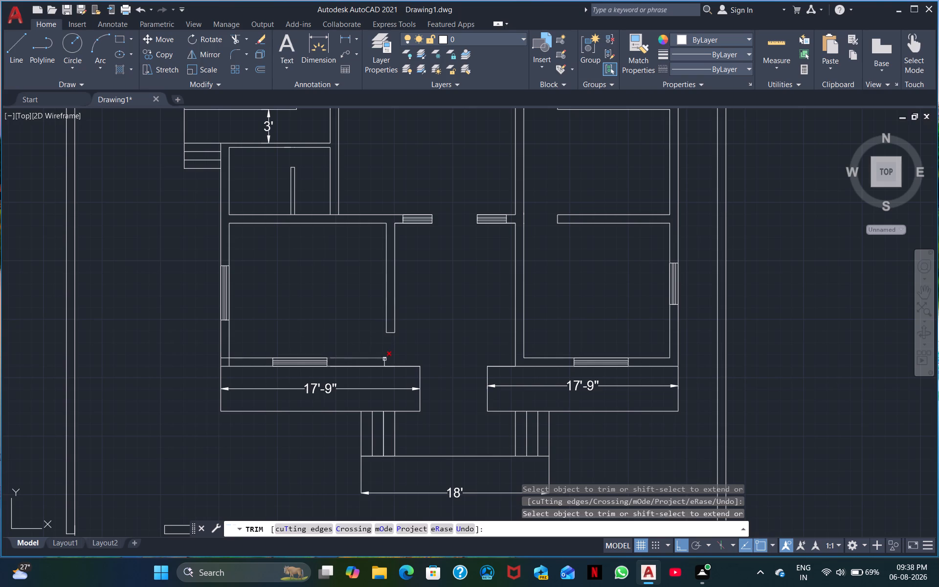
{"action": "left_click", "coordinate": [387, 358]}
{"action": "scroll", "coordinate": [400, 354], "scroll_direction": "up", "scroll_amount": 2}
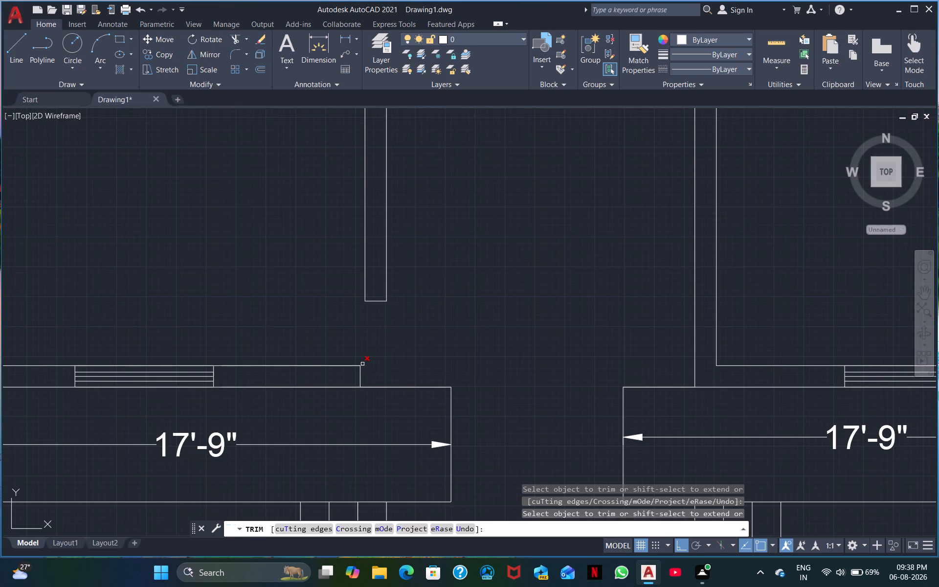
{"action": "double_click", "coordinate": [362, 364]}
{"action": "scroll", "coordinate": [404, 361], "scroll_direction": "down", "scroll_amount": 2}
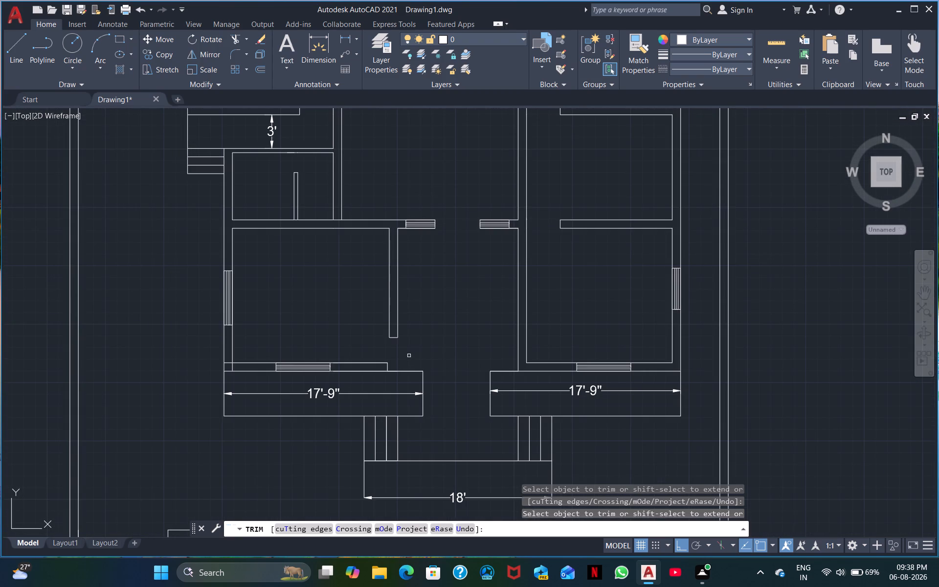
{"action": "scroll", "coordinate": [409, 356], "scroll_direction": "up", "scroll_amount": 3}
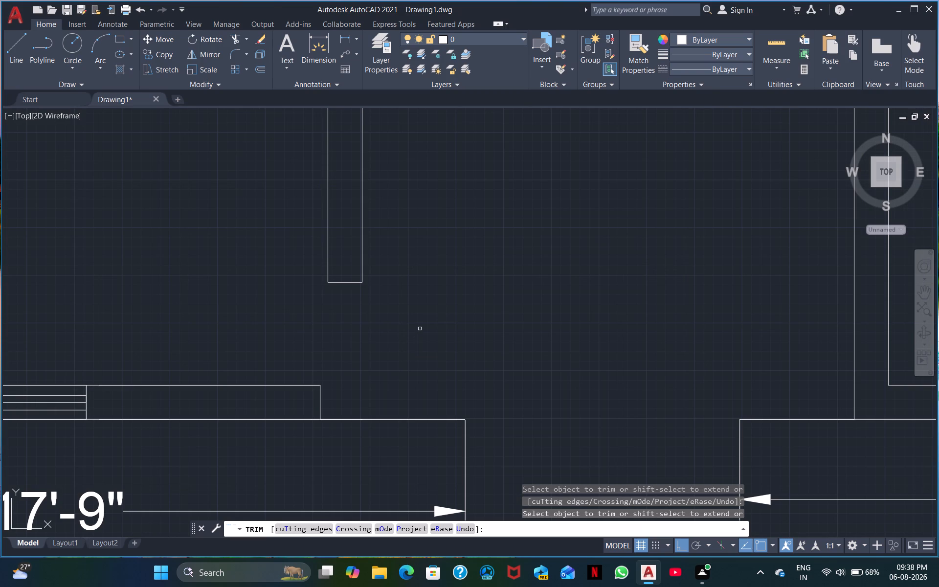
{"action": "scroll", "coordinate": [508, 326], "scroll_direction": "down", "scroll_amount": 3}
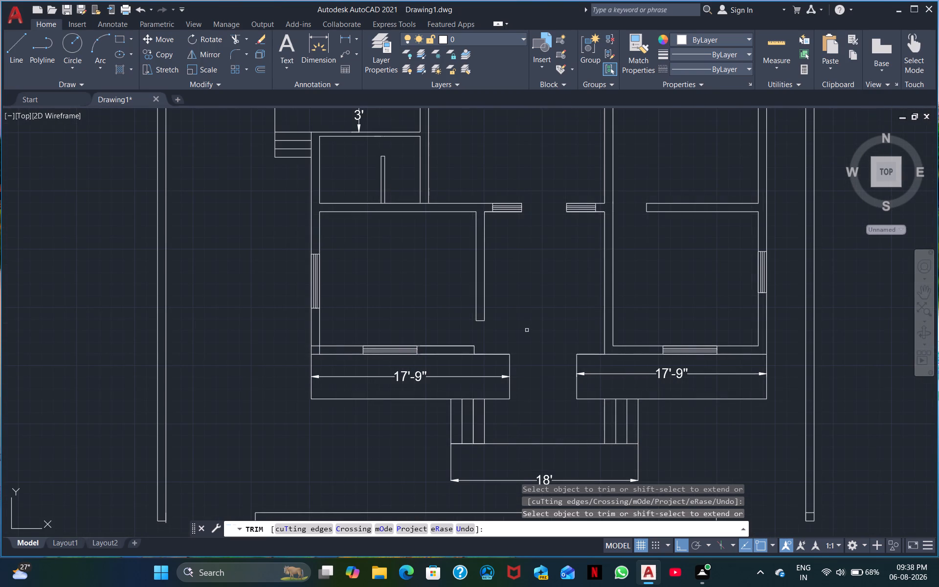
Erase the short leftover line projecting below the lower end of the left boundary wall.
{"action": "middle_click_drag", "start_coordinate": [518, 326], "coordinate": [487, 246]}
{"action": "scroll", "coordinate": [487, 246], "scroll_direction": "down", "scroll_amount": 1}
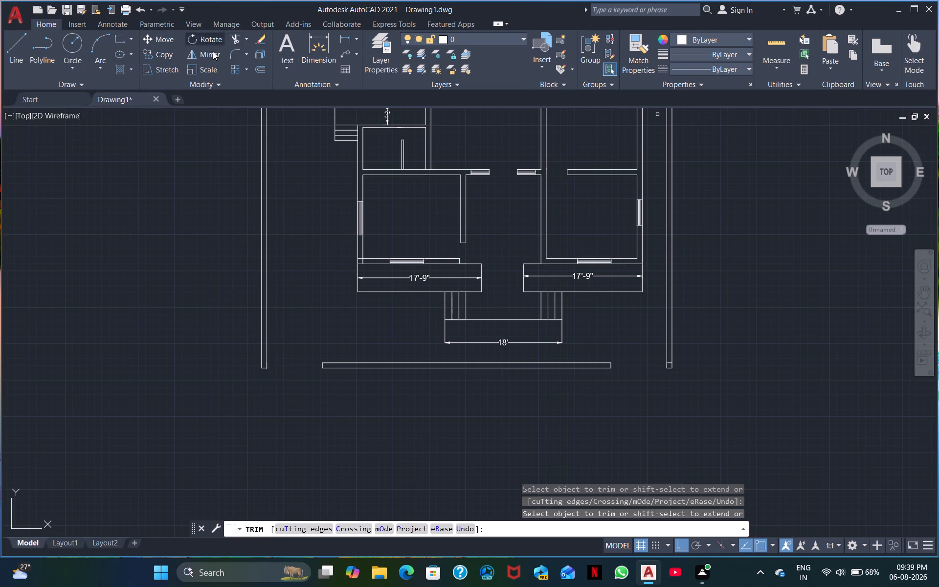
{"action": "key", "text": "Escape"}
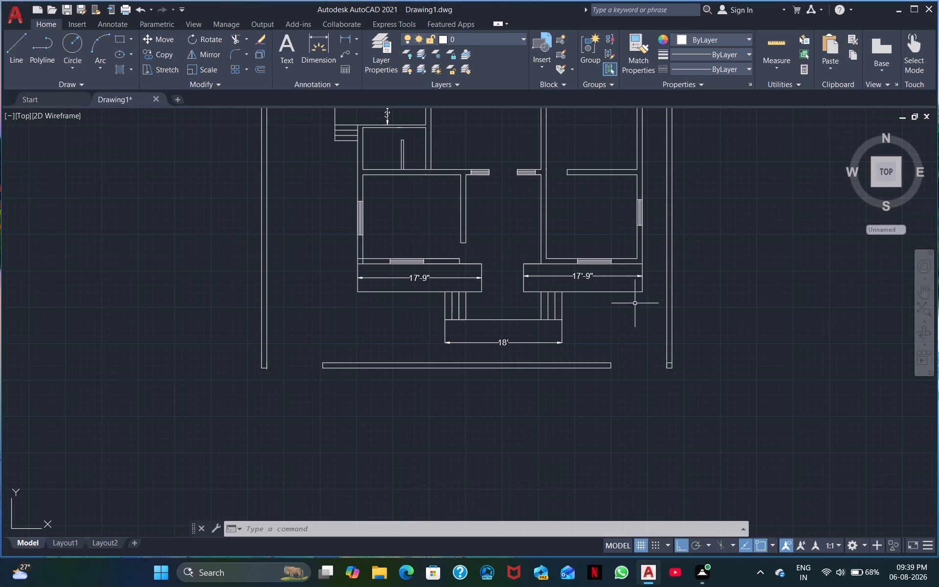
{"action": "scroll", "coordinate": [753, 384], "scroll_direction": "up", "scroll_amount": 3}
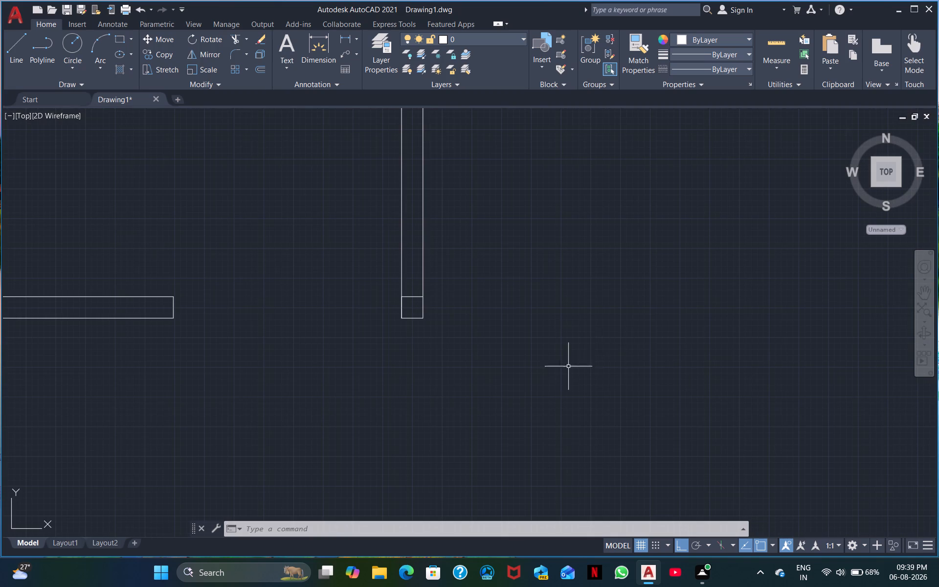
{"action": "scroll", "coordinate": [555, 372], "scroll_direction": "down", "scroll_amount": 3}
{"action": "scroll", "coordinate": [53, 348], "scroll_direction": "up", "scroll_amount": 1}
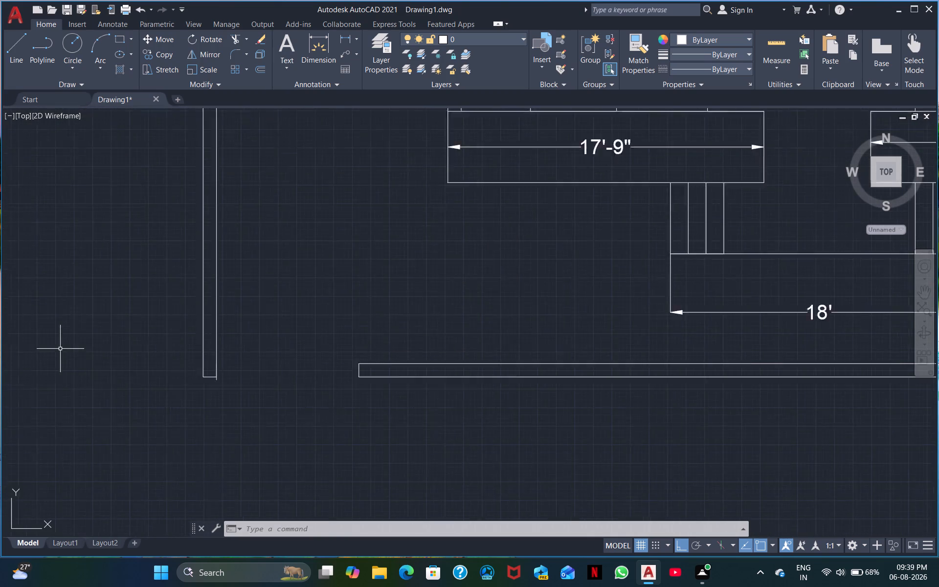
{"action": "scroll", "coordinate": [60, 349], "scroll_direction": "up", "scroll_amount": 2}
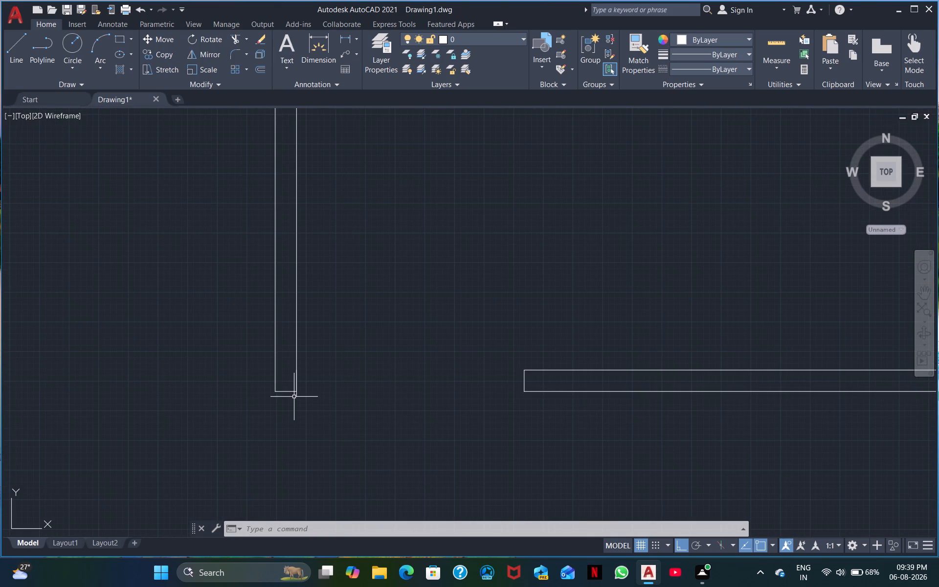
{"action": "left_click", "coordinate": [297, 394]}
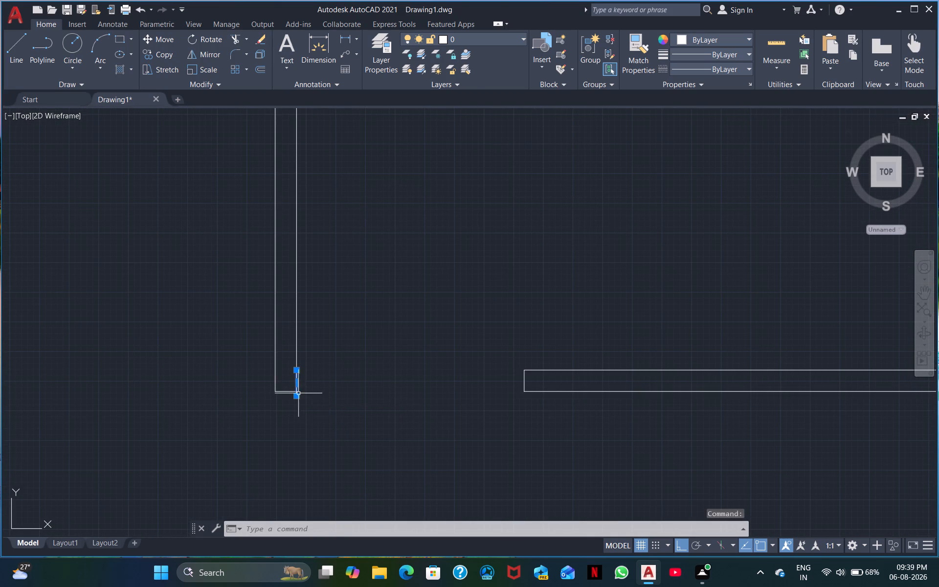
{"action": "right_click", "coordinate": [337, 385]}
{"action": "left_click", "coordinate": [389, 159]}
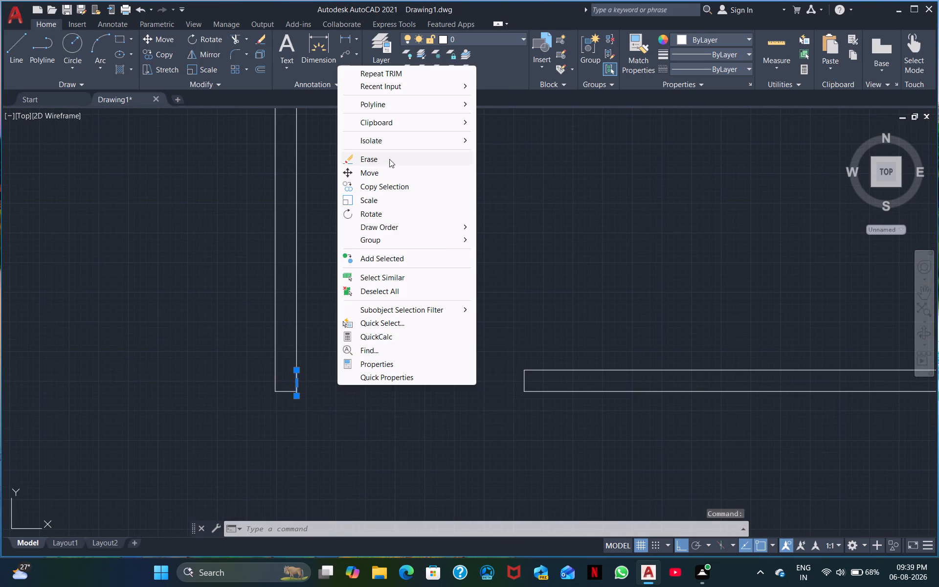
Trim the extra horizontal line crossing the right boundary wall just above its lower end.
{"action": "scroll", "coordinate": [421, 452], "scroll_direction": "down", "scroll_amount": 2}
{"action": "middle_click_drag", "start_coordinate": [666, 514], "coordinate": [588, 484]}
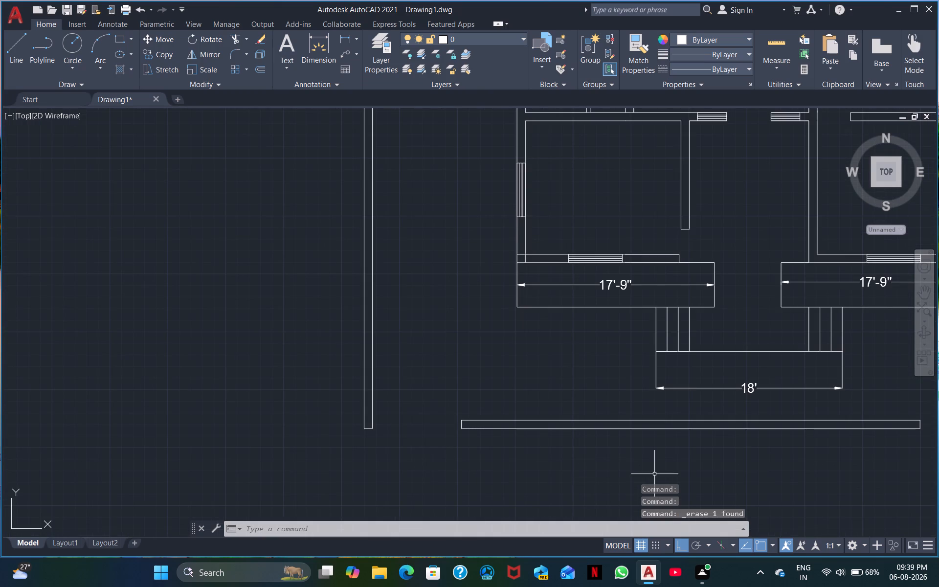
{"action": "middle_click_drag", "start_coordinate": [743, 477], "coordinate": [295, 419]}
{"action": "scroll", "coordinate": [511, 429], "scroll_direction": "up", "scroll_amount": 2}
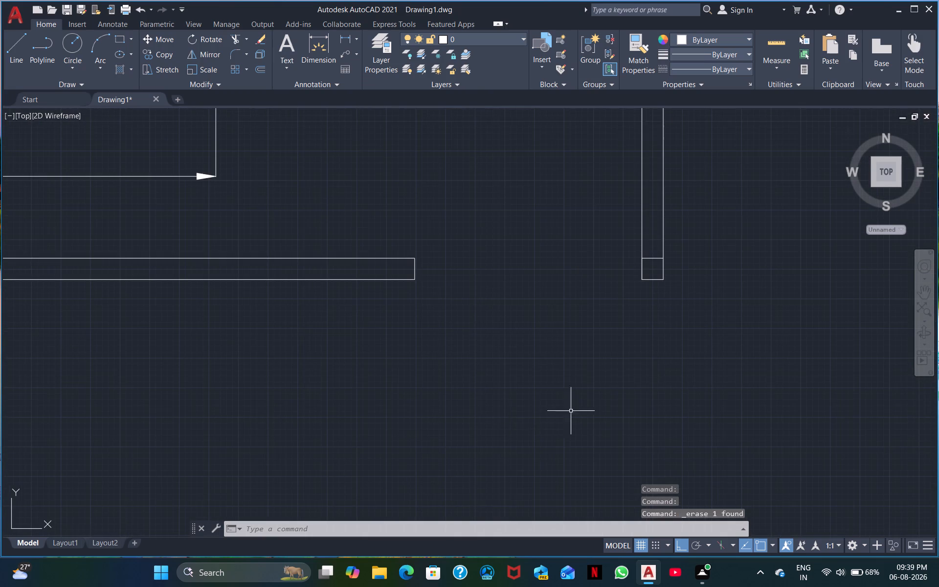
{"action": "middle_click_drag", "start_coordinate": [591, 396], "coordinate": [474, 434]}
{"action": "left_click", "coordinate": [235, 35]}
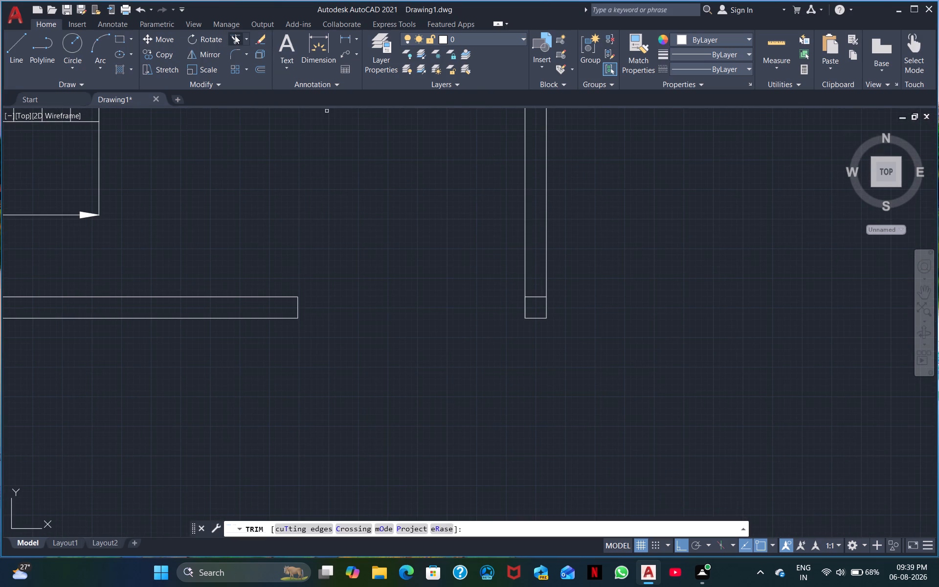
{"action": "left_click", "coordinate": [534, 296]}
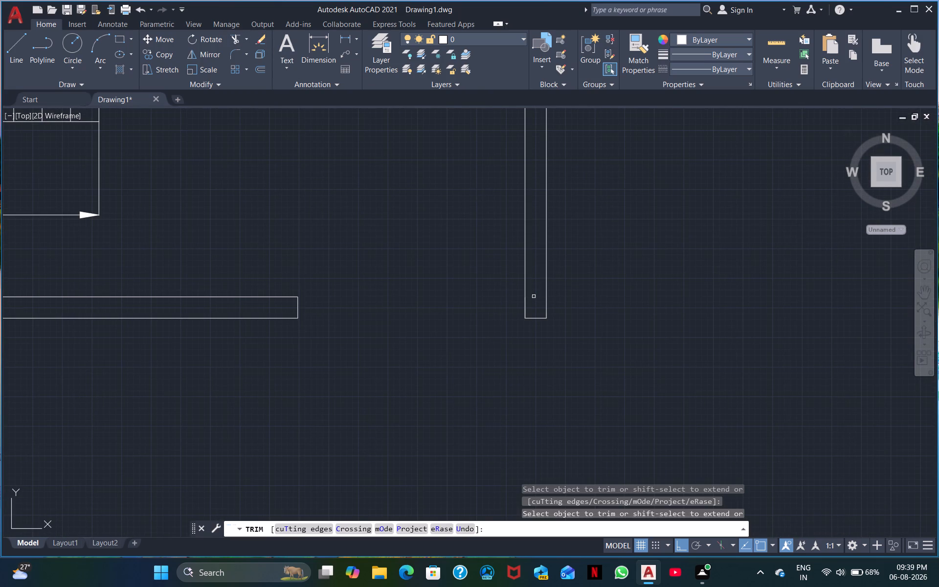
Draw a 4' vertical line upward from the upper-left corner of the wall above the lower-right room.
{"action": "scroll", "coordinate": [364, 374], "scroll_direction": "down", "scroll_amount": 3}
{"action": "middle_click_drag", "start_coordinate": [369, 367], "coordinate": [444, 443]}
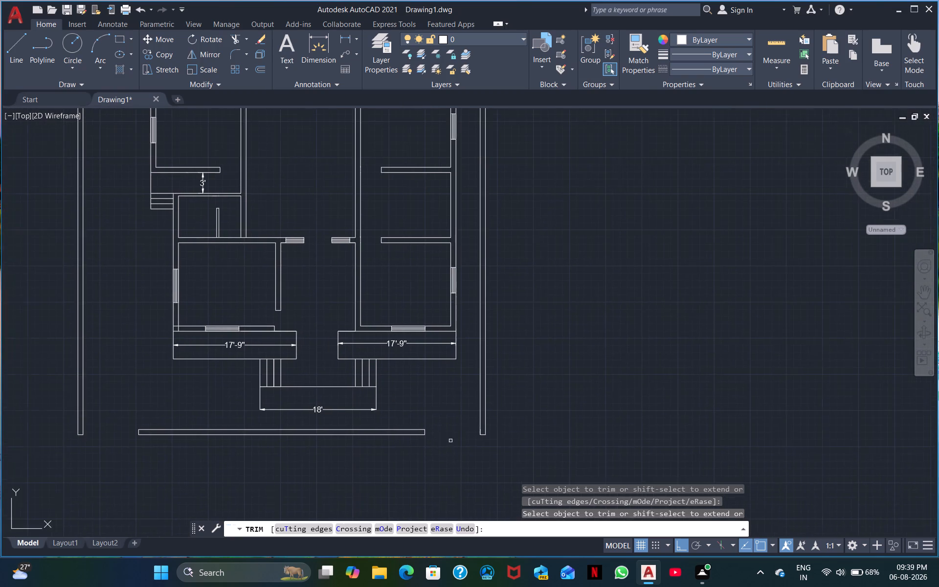
{"action": "scroll", "coordinate": [437, 412], "scroll_direction": "down", "scroll_amount": 1}
{"action": "middle_click_drag", "start_coordinate": [438, 412], "coordinate": [478, 448]}
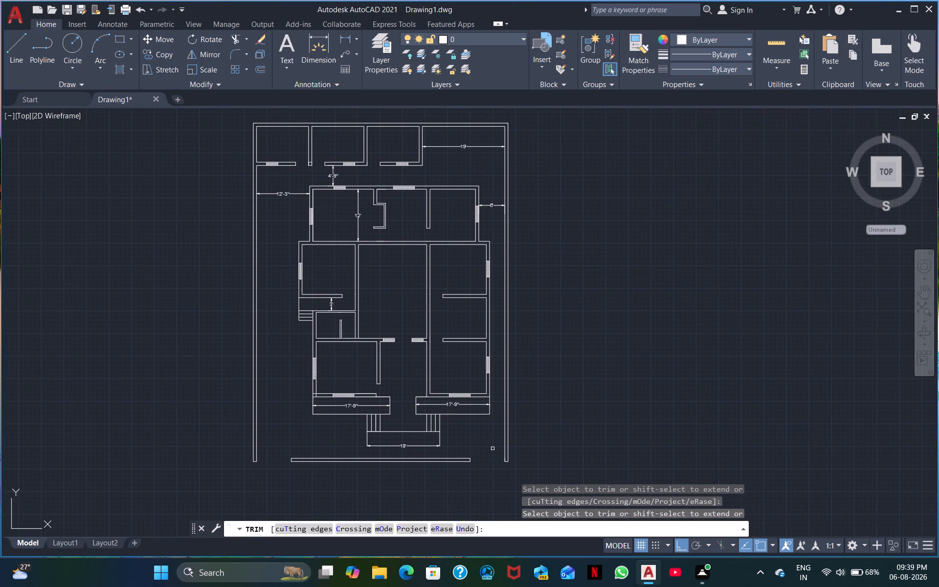
{"action": "scroll", "coordinate": [492, 449], "scroll_direction": "up", "scroll_amount": 1}
{"action": "middle_click_drag", "start_coordinate": [492, 449], "coordinate": [499, 487]}
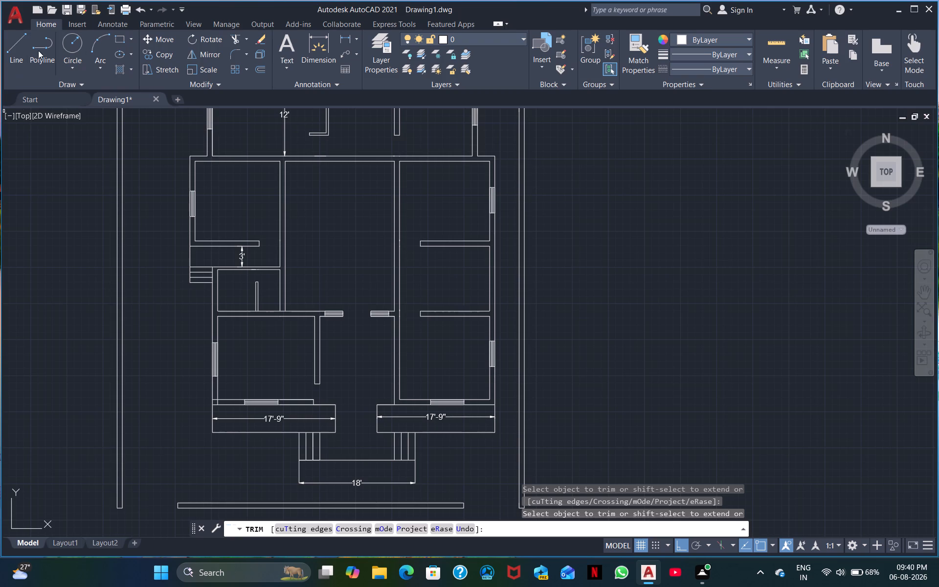
{"action": "left_click", "coordinate": [18, 48]}
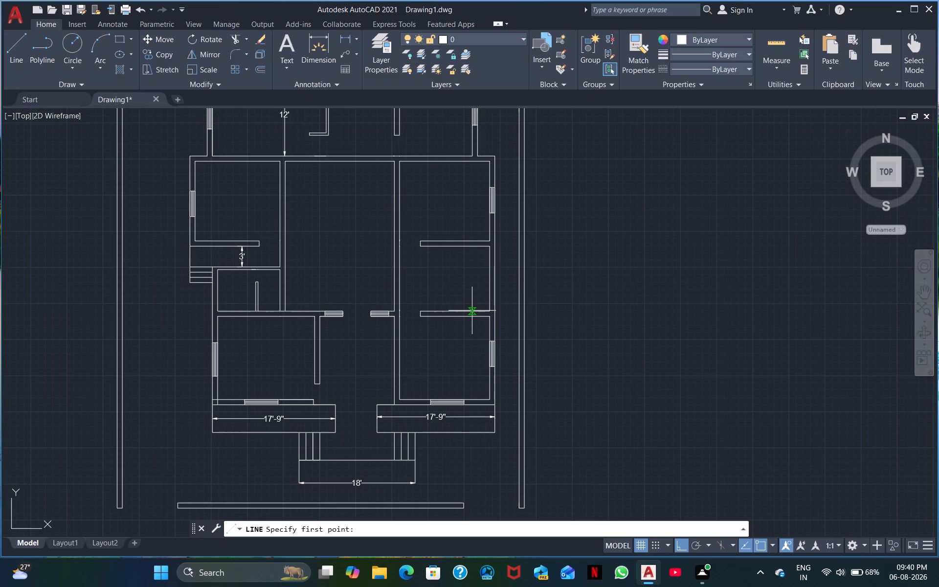
{"action": "scroll", "coordinate": [472, 311], "scroll_direction": "up", "scroll_amount": 3}
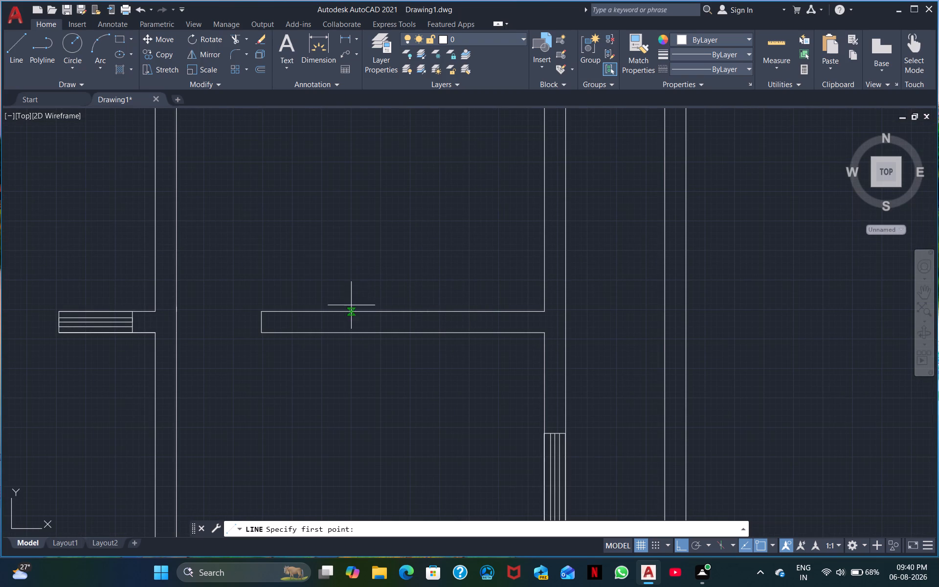
{"action": "scroll", "coordinate": [338, 305], "scroll_direction": "up", "scroll_amount": 1}
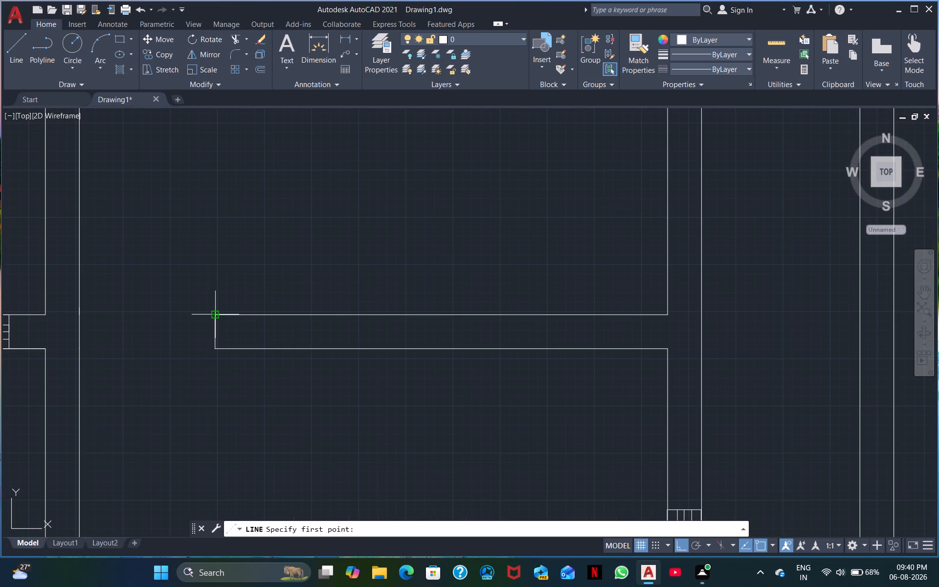
{"action": "double_click", "coordinate": [216, 312]}
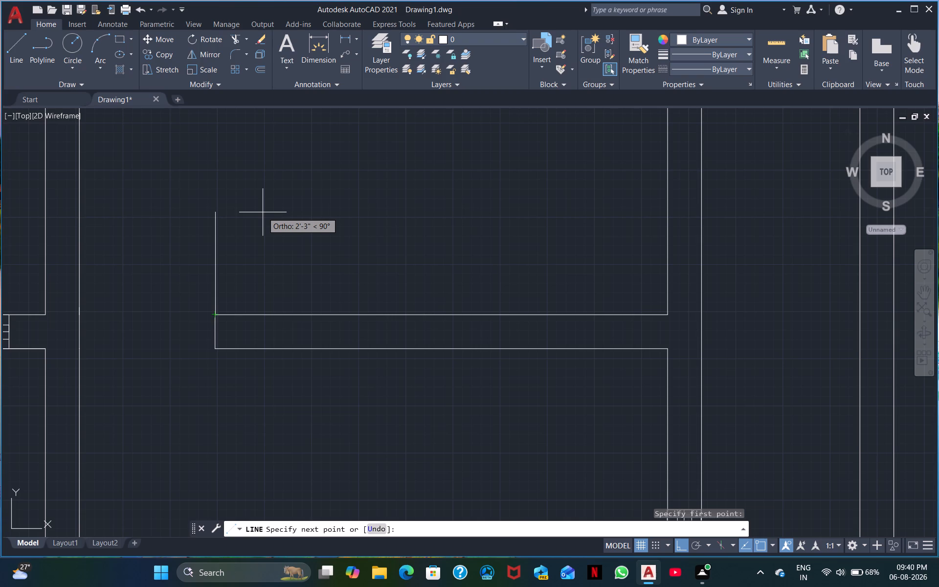
{"action": "type", "text": "4'"}
{"action": "key", "text": "Return"}
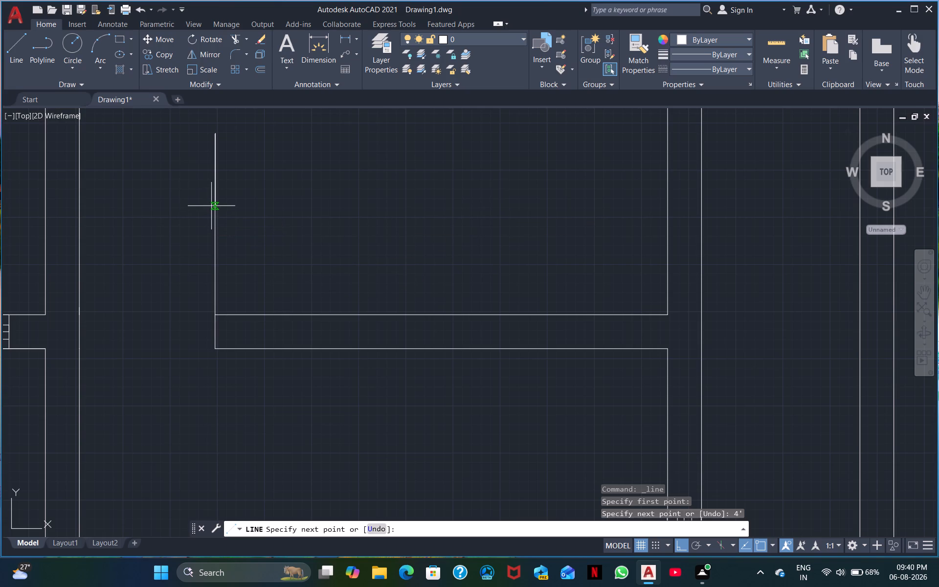
{"action": "key", "text": "Escape"}
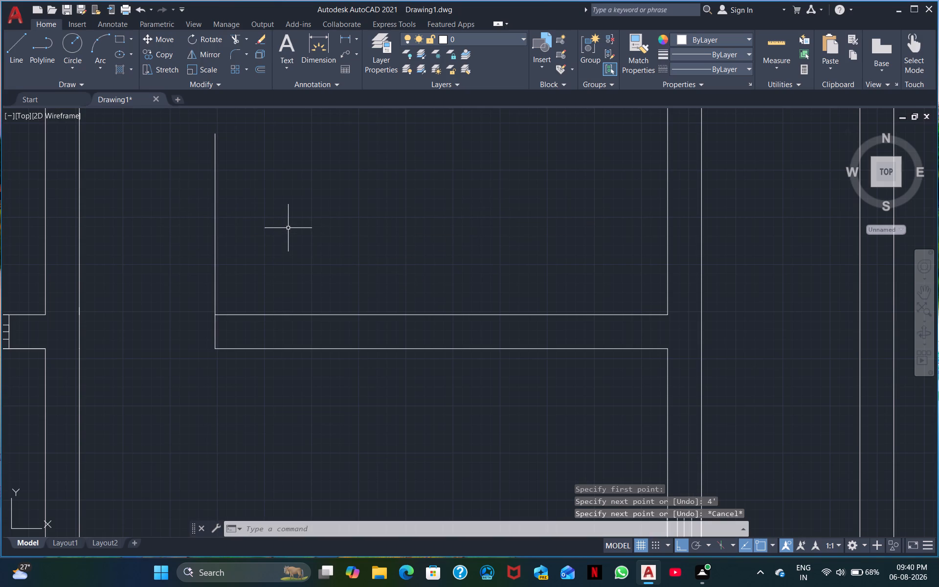
Offset the 4' vertical line rightward three times at 10" spacing to start the stair treads above the lower-right room.
{"action": "type", "text": "o"}
{"action": "key", "text": "space"}
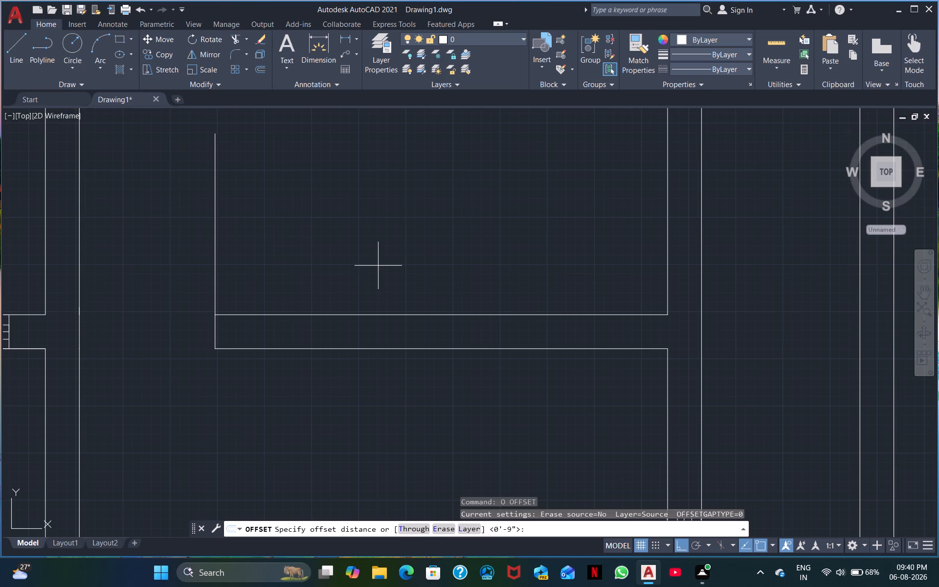
{"action": "type", "text": "10"}
{"action": "key", "text": "shift+quotedbl"}
{"action": "key", "text": "Return"}
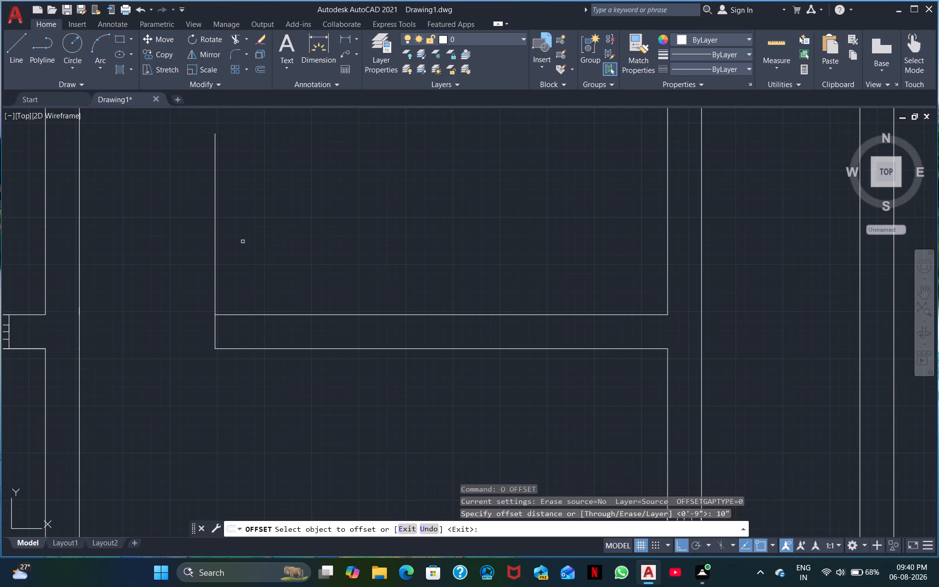
{"action": "left_click", "coordinate": [220, 264]}
{"action": "left_click_drag", "start_coordinate": [214, 265], "coordinate": [278, 271]}
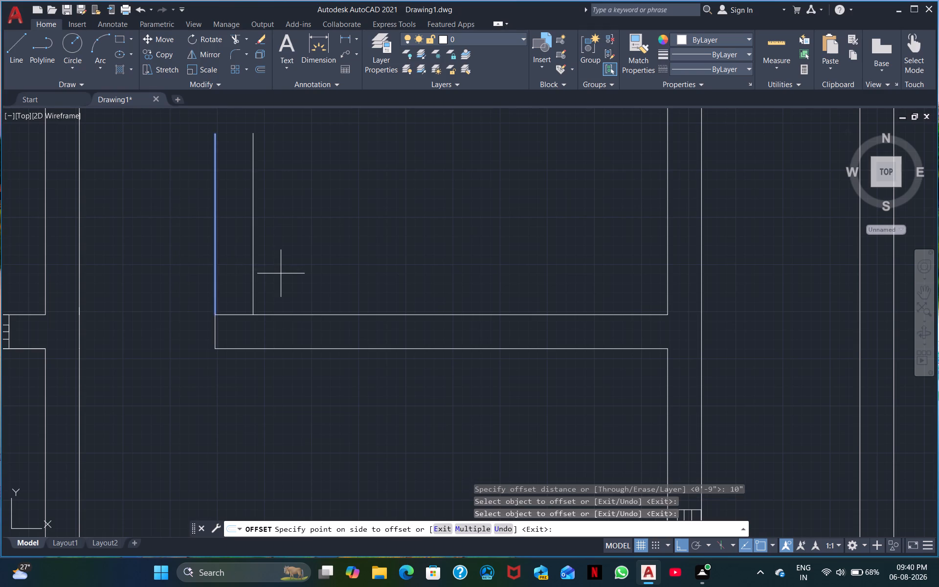
{"action": "left_click", "coordinate": [281, 273]}
{"action": "left_click", "coordinate": [253, 263]}
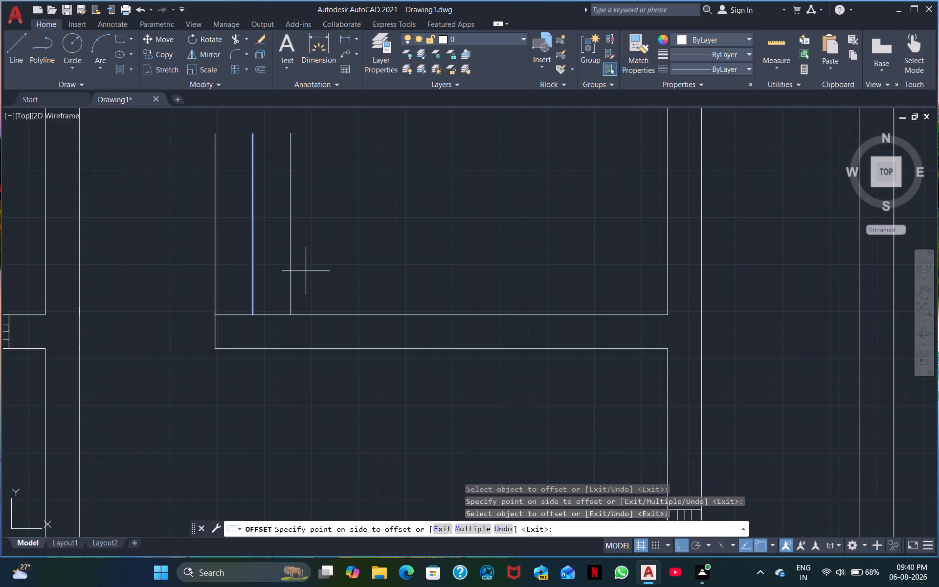
{"action": "left_click", "coordinate": [306, 271]}
{"action": "left_click_drag", "start_coordinate": [291, 271], "coordinate": [306, 271]}
{"action": "left_click", "coordinate": [375, 284]}
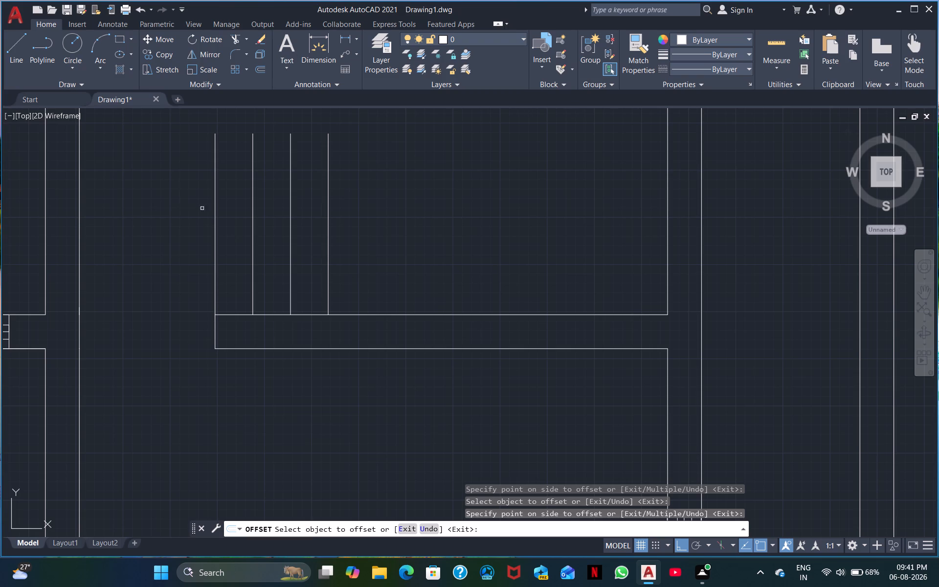
Offset the rightmost tread line six more times to the right at 10" spacing, making ten tread lines in the flight.
{"action": "left_click", "coordinate": [329, 254]}
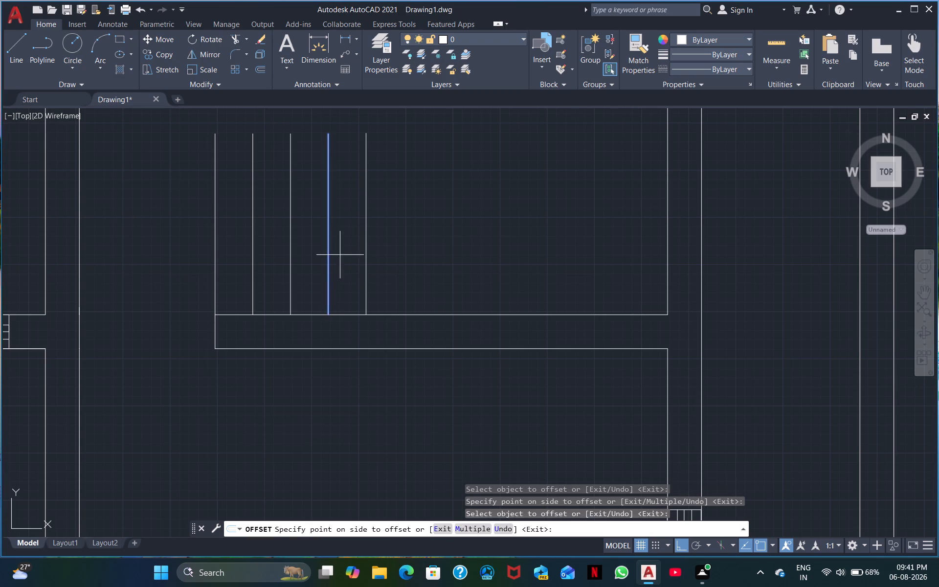
{"action": "left_click", "coordinate": [356, 256]}
{"action": "left_click", "coordinate": [367, 248]}
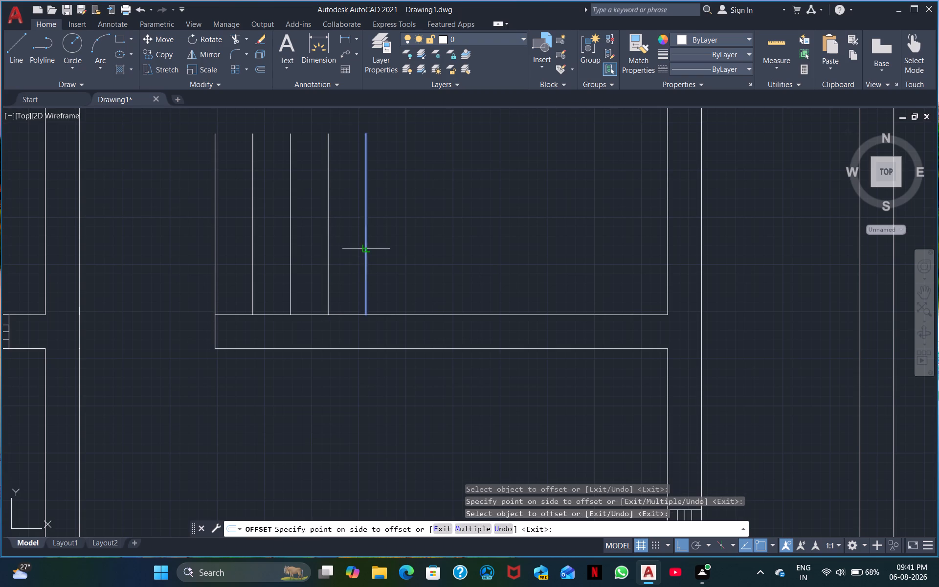
{"action": "left_click", "coordinate": [397, 262]}
{"action": "left_click", "coordinate": [406, 254]}
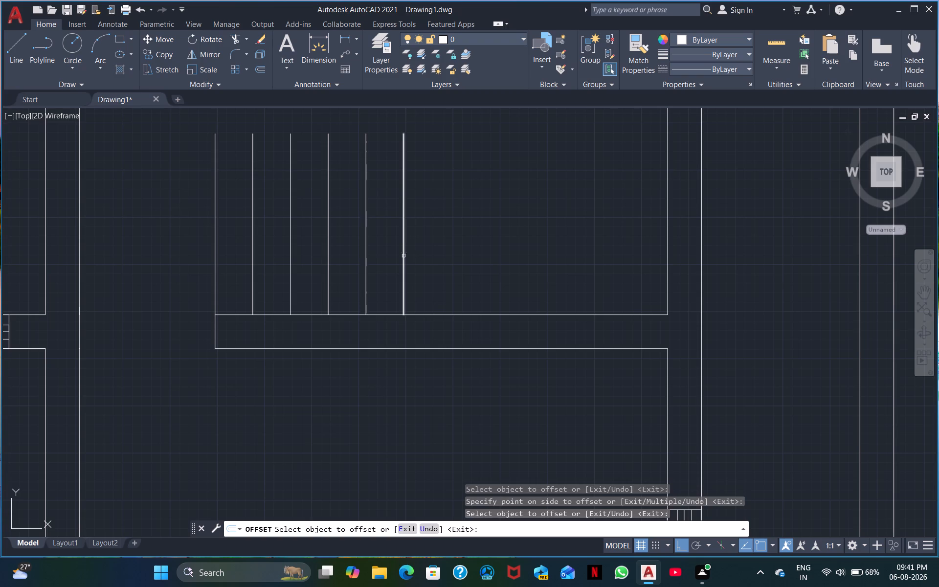
{"action": "left_click", "coordinate": [403, 256]}
{"action": "left_click", "coordinate": [428, 260]}
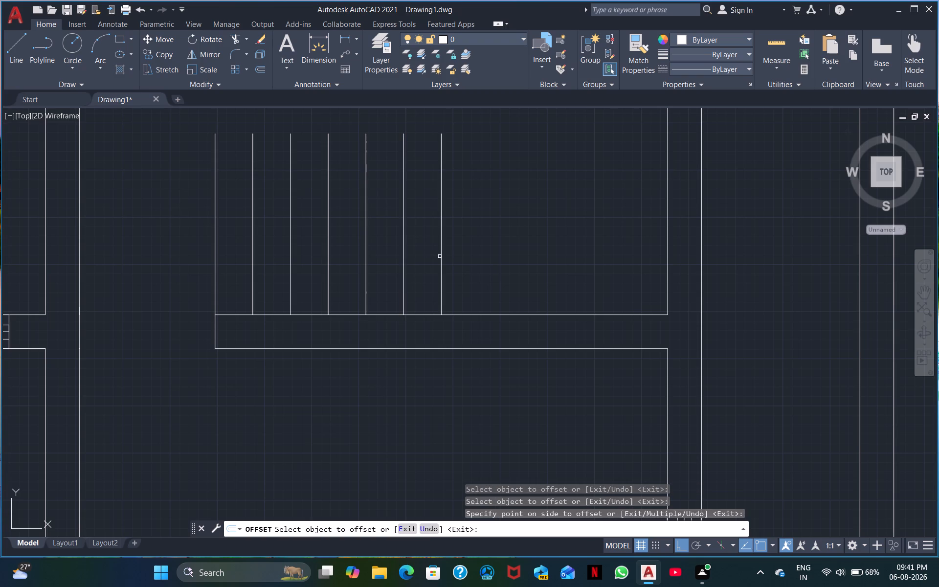
{"action": "left_click", "coordinate": [441, 256]}
{"action": "left_click", "coordinate": [466, 265]}
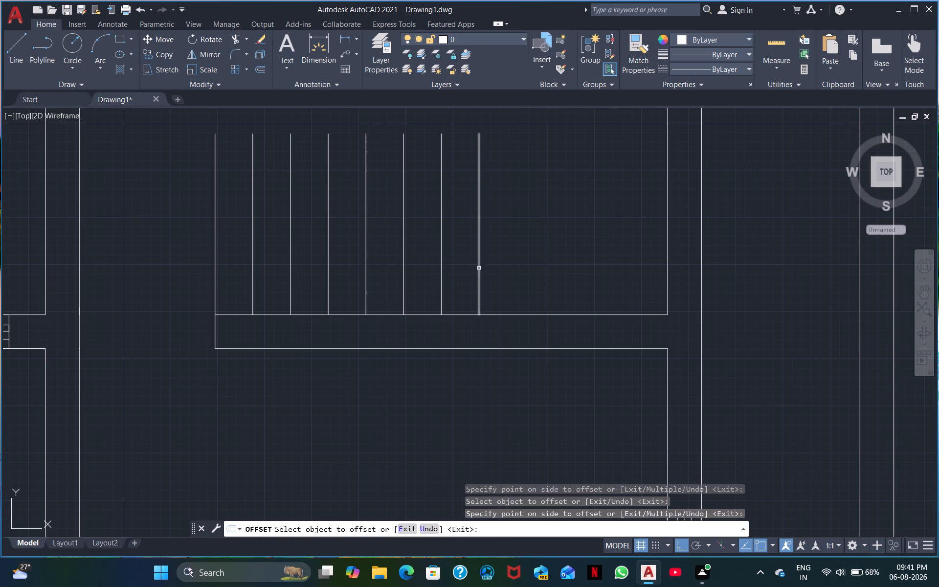
{"action": "left_click", "coordinate": [479, 268]}
{"action": "left_click", "coordinate": [493, 266]}
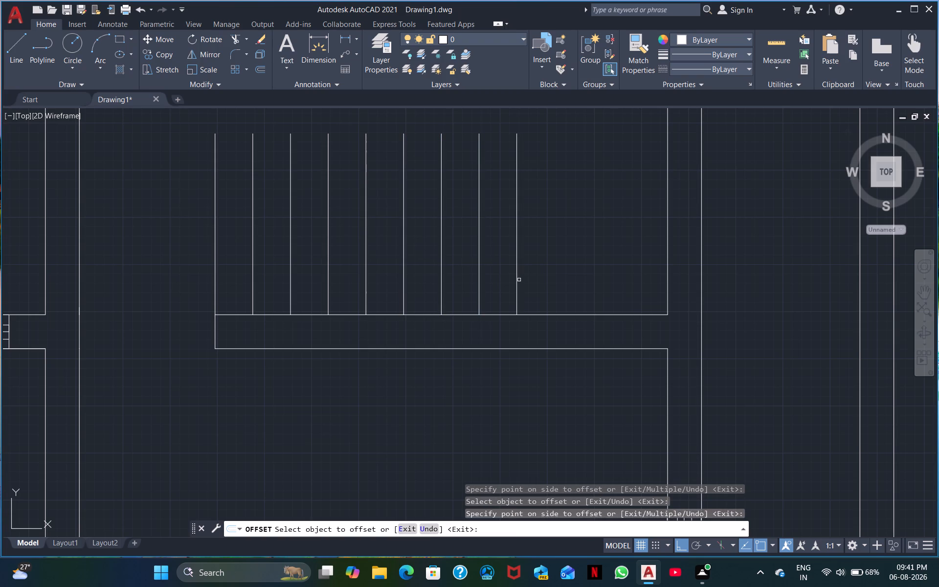
{"action": "left_click", "coordinate": [518, 281]}
{"action": "left_click", "coordinate": [524, 280]}
{"action": "key", "text": "Escape"}
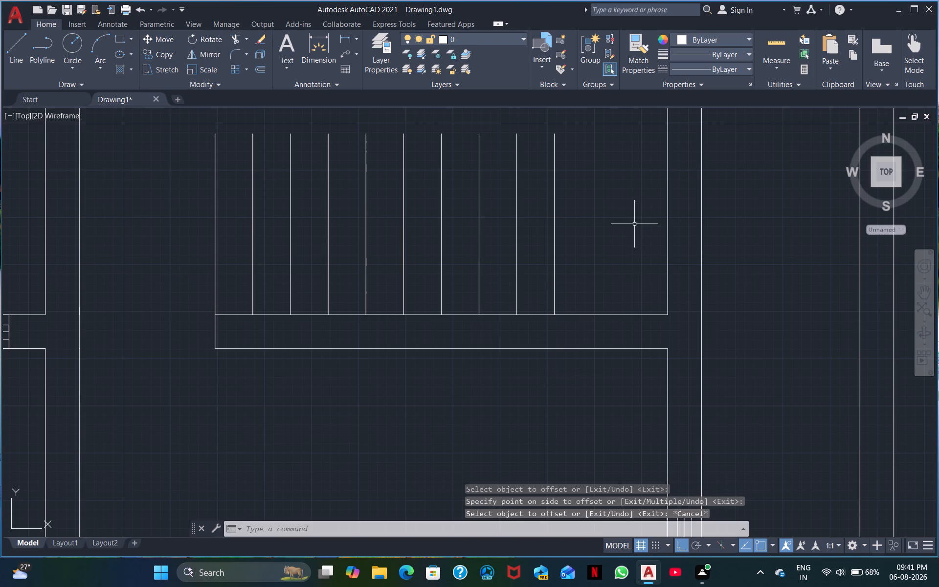
Copy all ten tread lines straight up so their upper ends meet the underside of the wall above, starting at its left corner.
{"action": "left_click", "coordinate": [604, 258]}
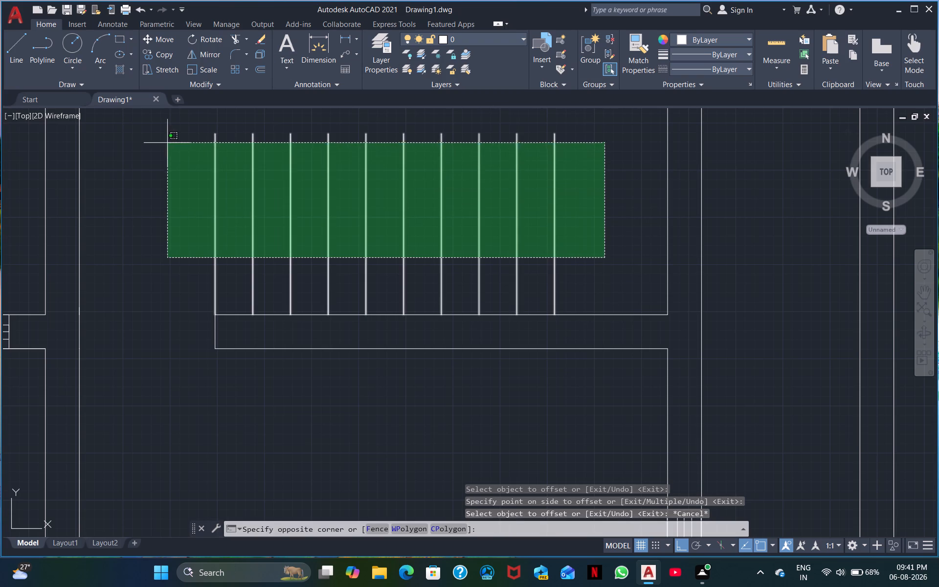
{"action": "left_click", "coordinate": [159, 129]}
{"action": "right_click", "coordinate": [200, 163]}
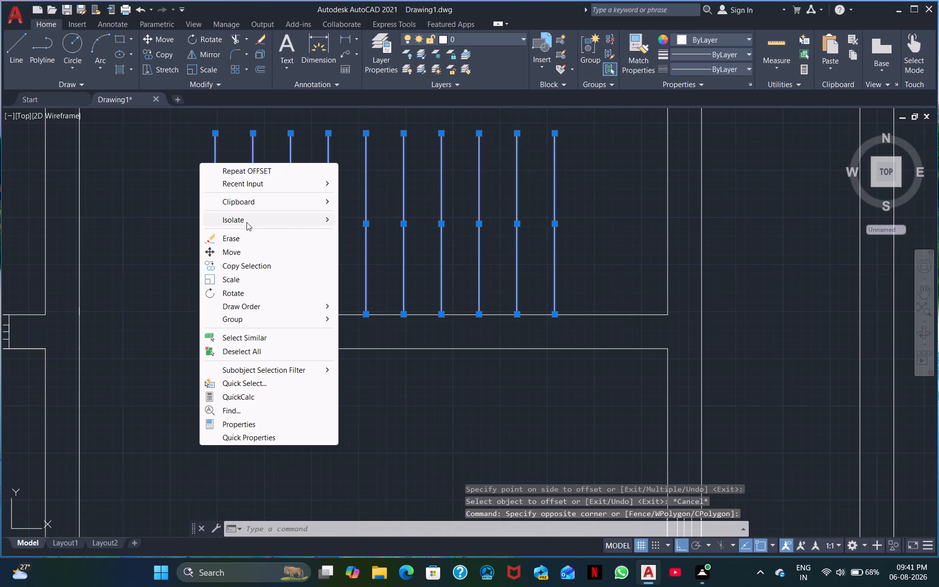
{"action": "left_click", "coordinate": [253, 266]}
{"action": "scroll", "coordinate": [632, 237], "scroll_direction": "down", "scroll_amount": 1}
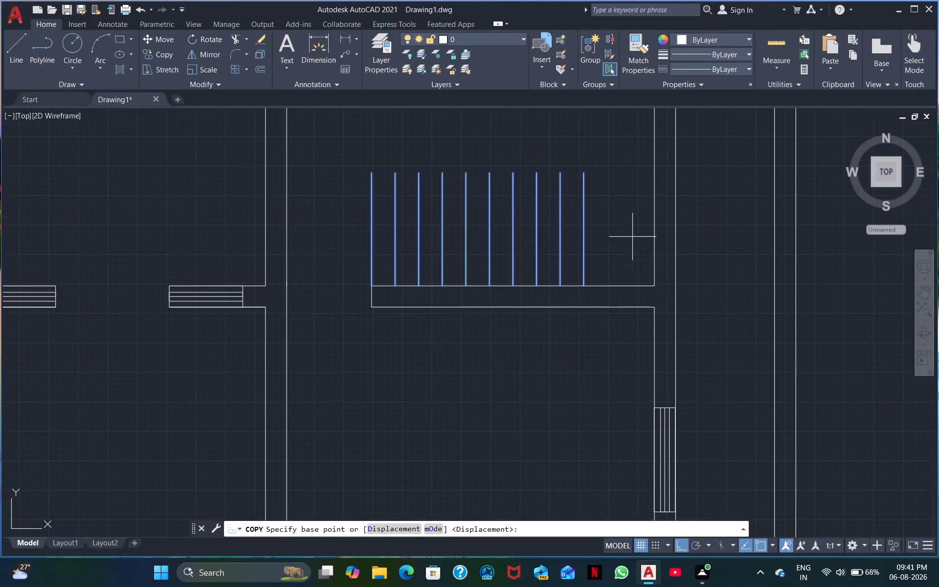
{"action": "scroll", "coordinate": [629, 238], "scroll_direction": "down", "scroll_amount": 2}
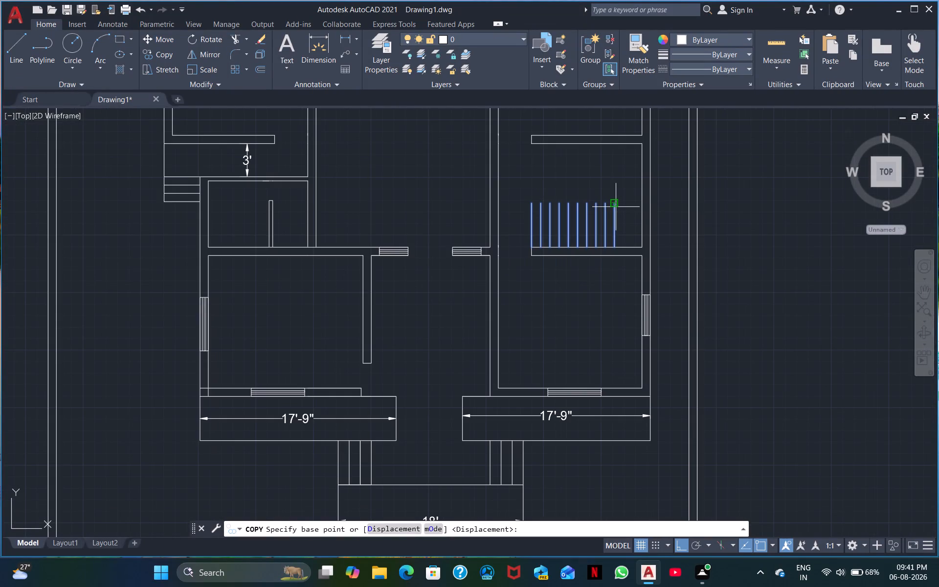
{"action": "left_click", "coordinate": [532, 203]}
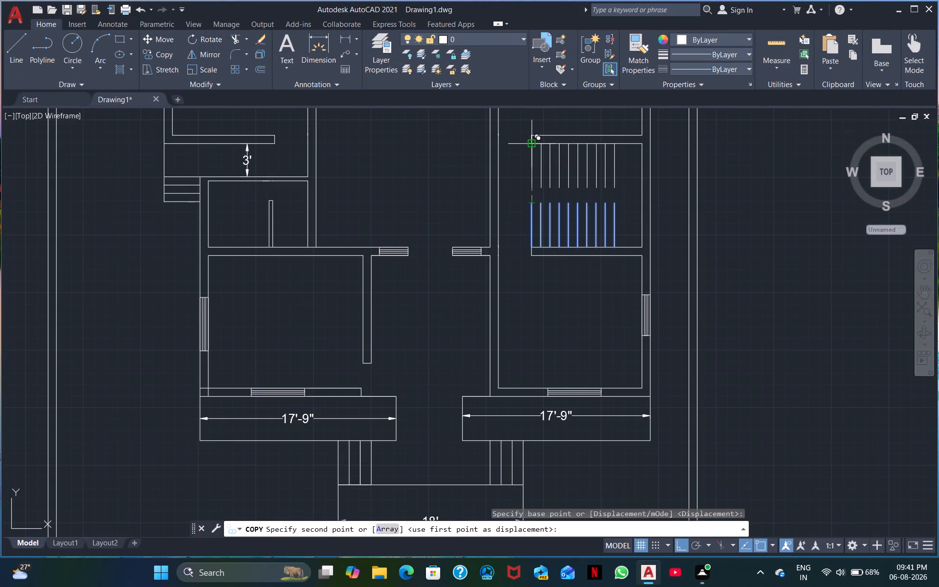
{"action": "scroll", "coordinate": [532, 152], "scroll_direction": "up", "scroll_amount": 3}
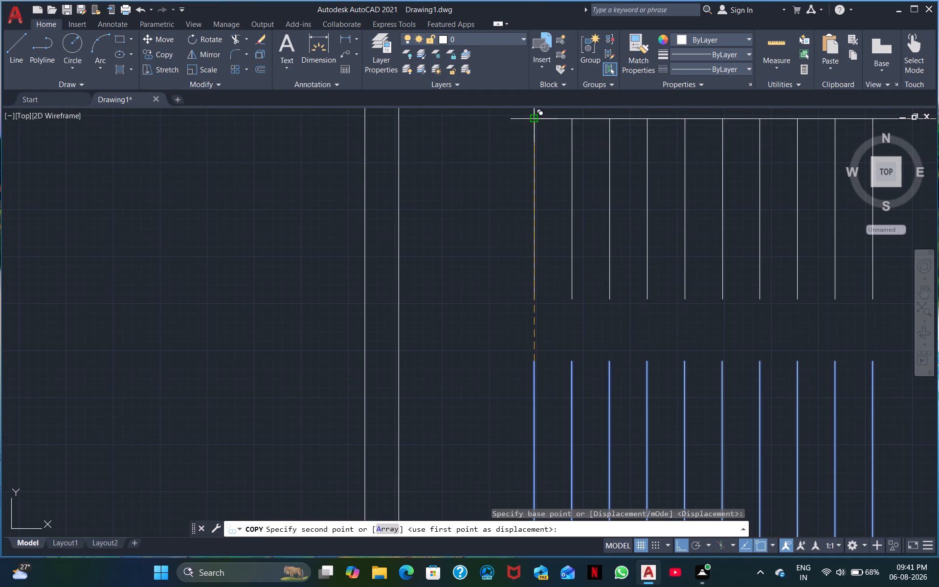
{"action": "left_click", "coordinate": [537, 119]}
{"action": "key", "text": "Escape"}
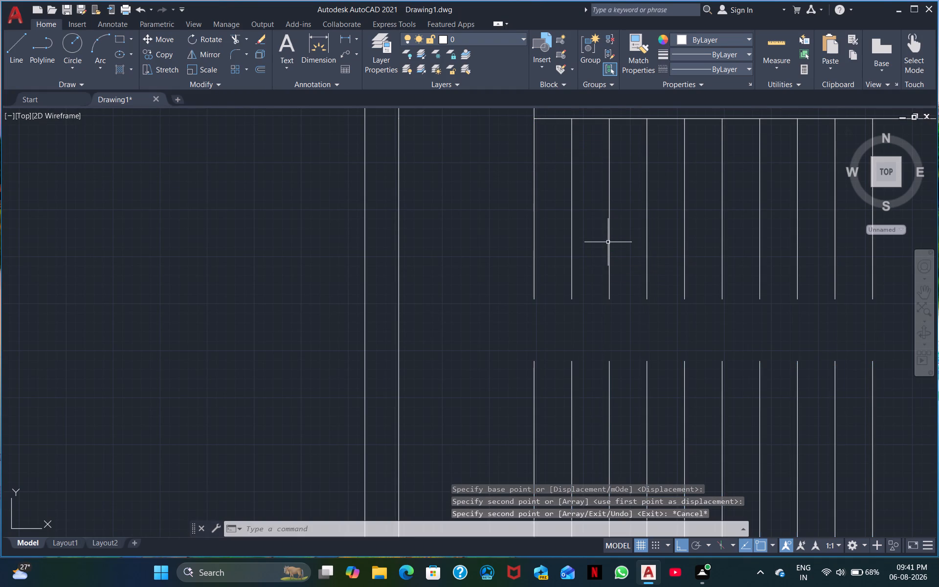
Draw connected lines along the upper flight's lower ends, down the right side of the gap, and back along the lower flight's upper ends.
{"action": "middle_click_drag", "start_coordinate": [836, 316], "coordinate": [526, 257]}
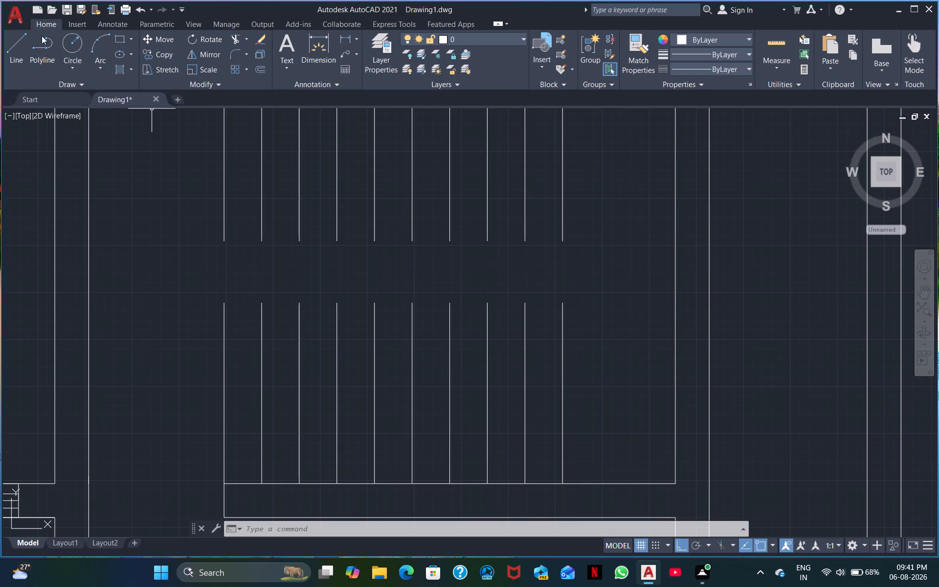
{"action": "left_click", "coordinate": [9, 47]}
{"action": "left_click", "coordinate": [224, 238]}
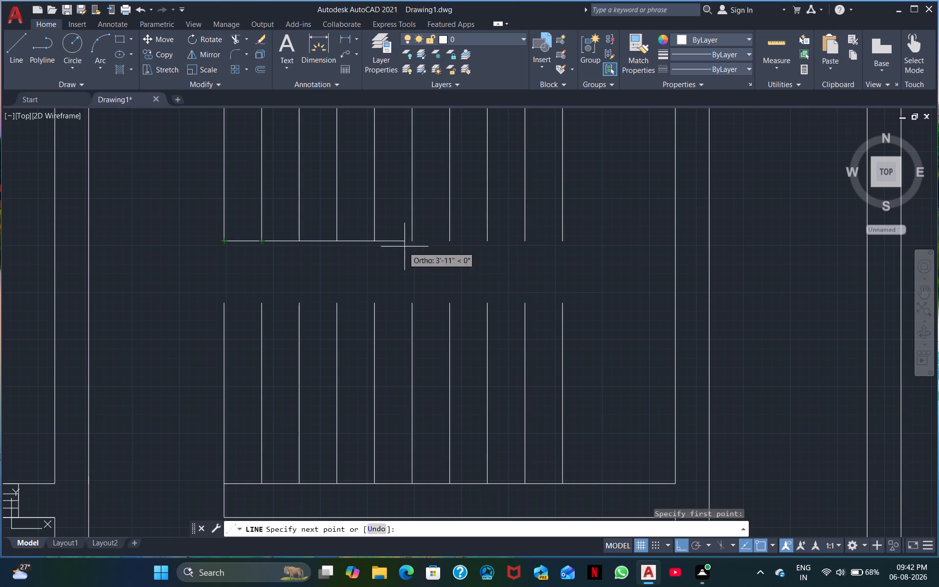
{"action": "left_click", "coordinate": [561, 246]}
{"action": "left_click", "coordinate": [556, 303]}
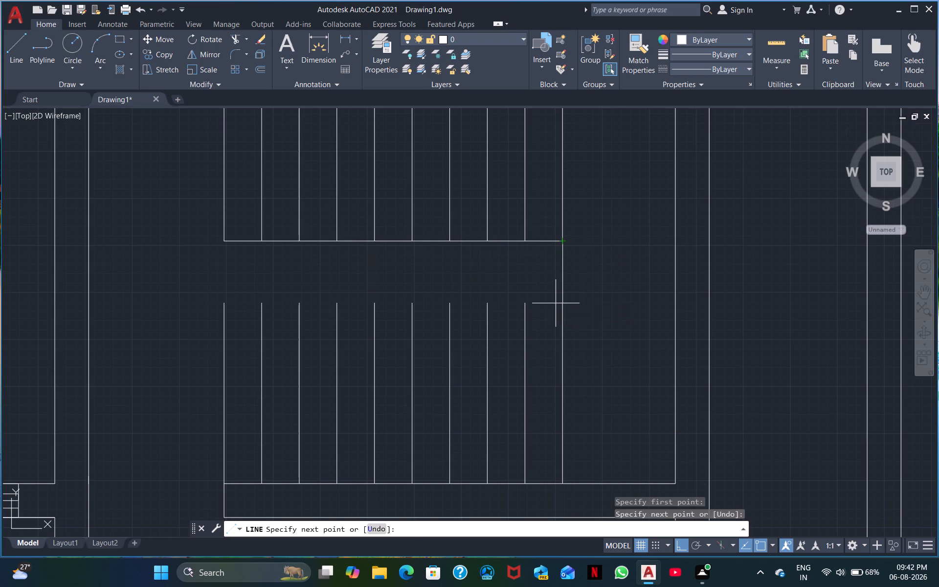
{"action": "left_click", "coordinate": [224, 297]}
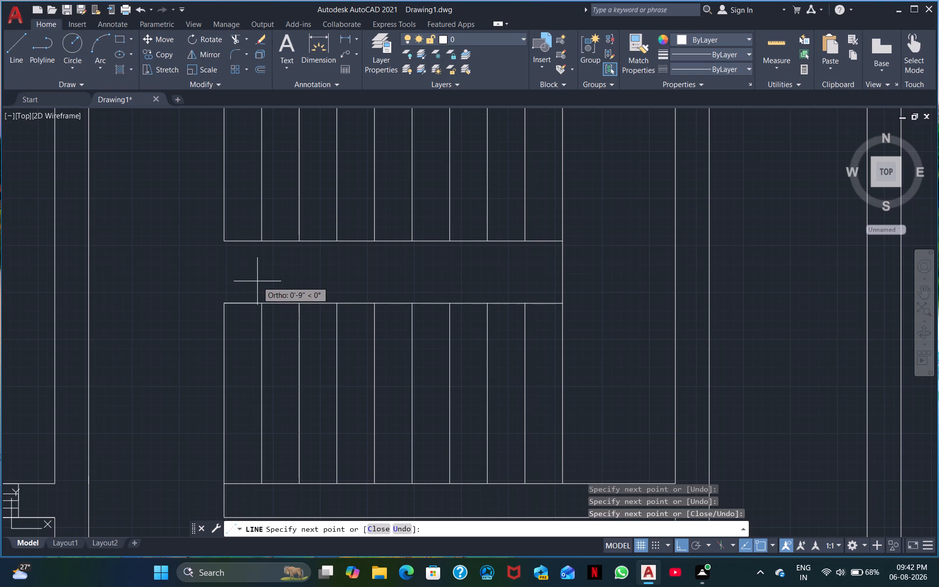
{"action": "key", "text": "Escape"}
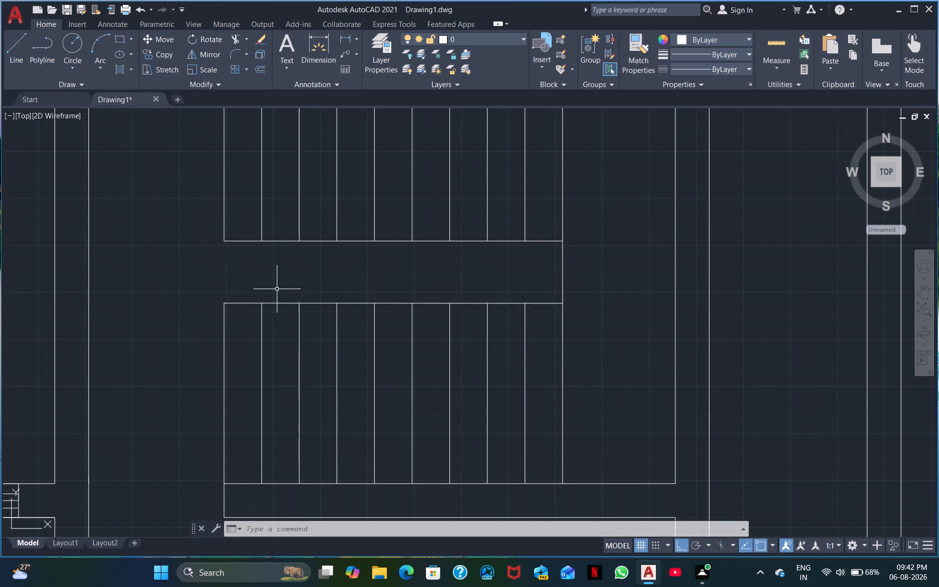
Offset the three lines bounding the gap between the stair flights 2" inward.
{"action": "key", "text": "o"}
{"action": "key", "text": "space"}
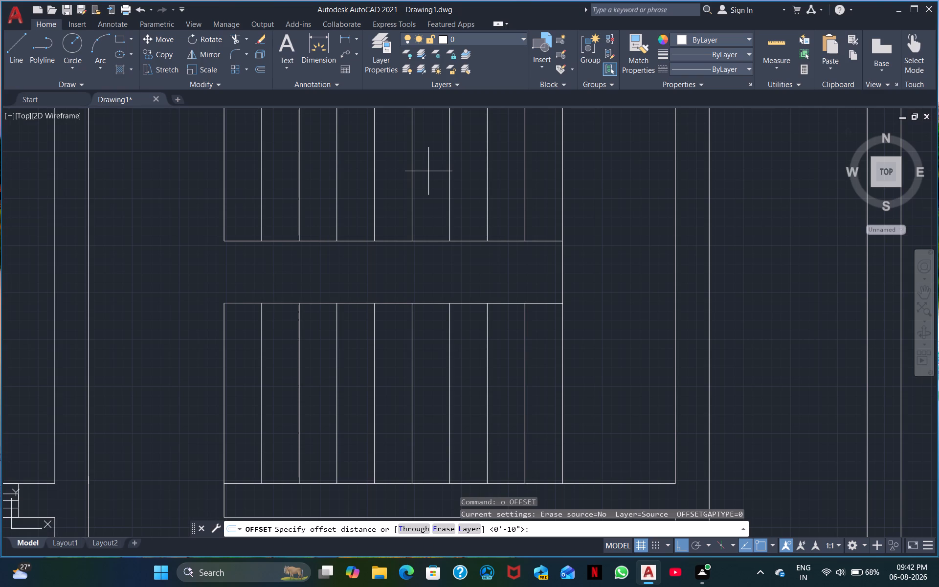
{"action": "key", "text": "2"}
{"action": "key", "text": "shift+quotedbl"}
{"action": "key", "text": "Return"}
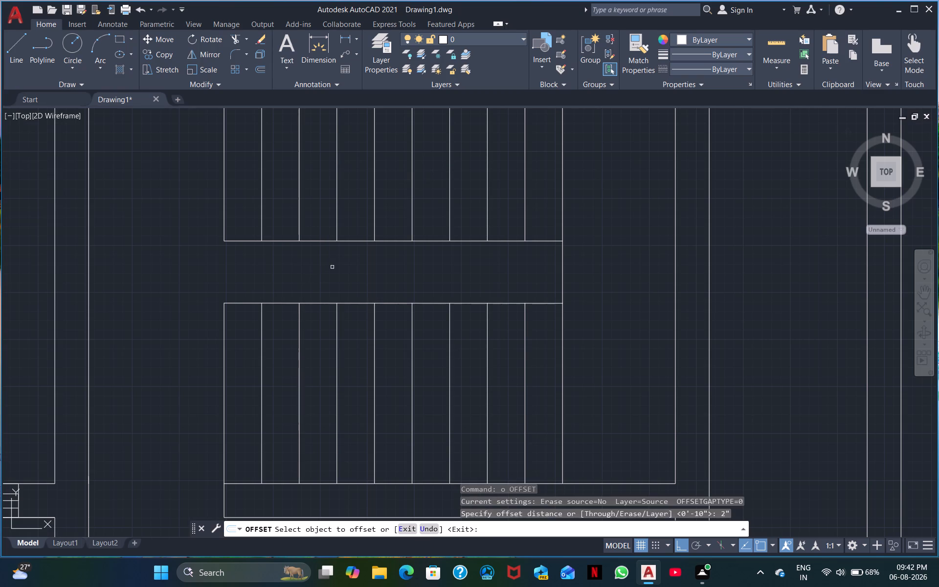
{"action": "left_click_drag", "start_coordinate": [351, 241], "coordinate": [352, 247]}
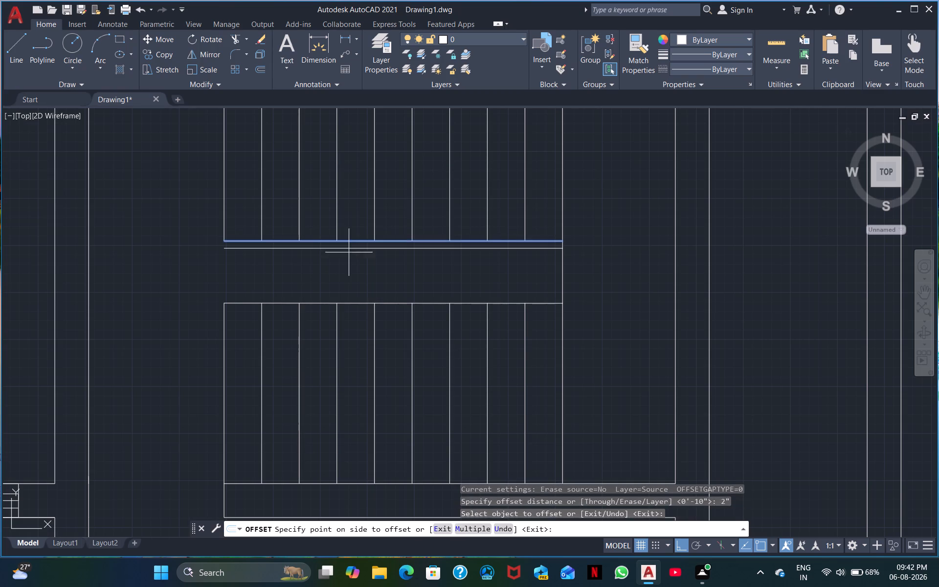
{"action": "left_click", "coordinate": [346, 259]}
{"action": "left_click", "coordinate": [347, 303]}
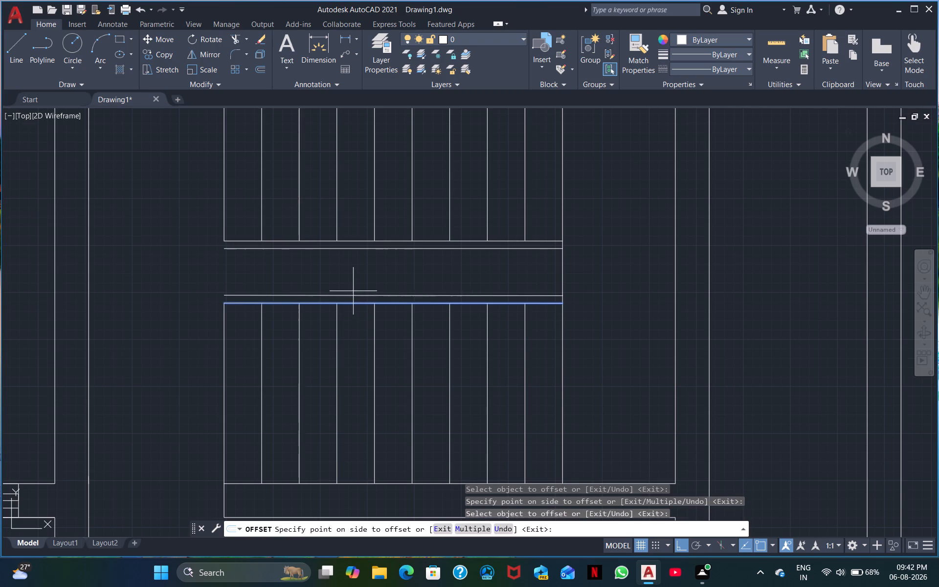
{"action": "left_click", "coordinate": [353, 291]}
{"action": "left_click", "coordinate": [562, 282]}
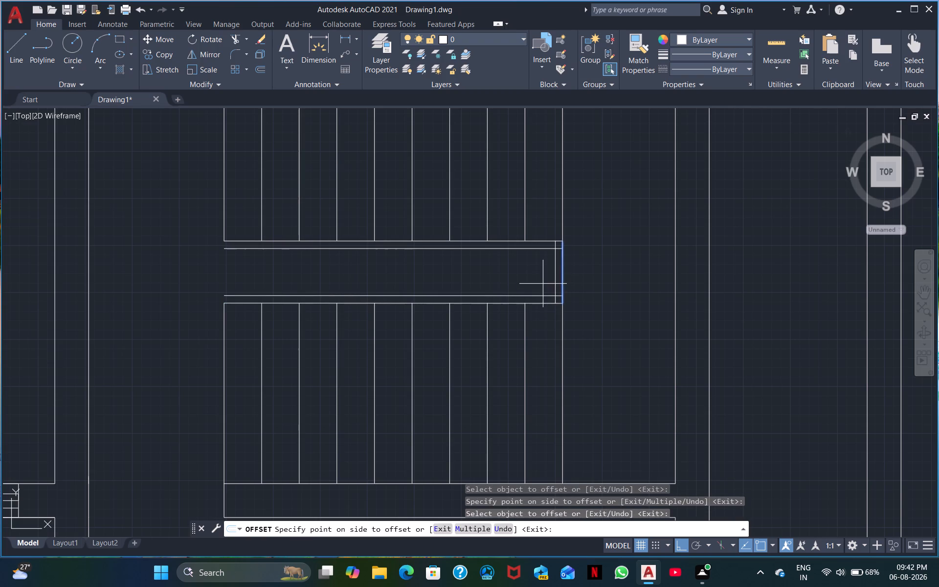
{"action": "left_click", "coordinate": [543, 283]}
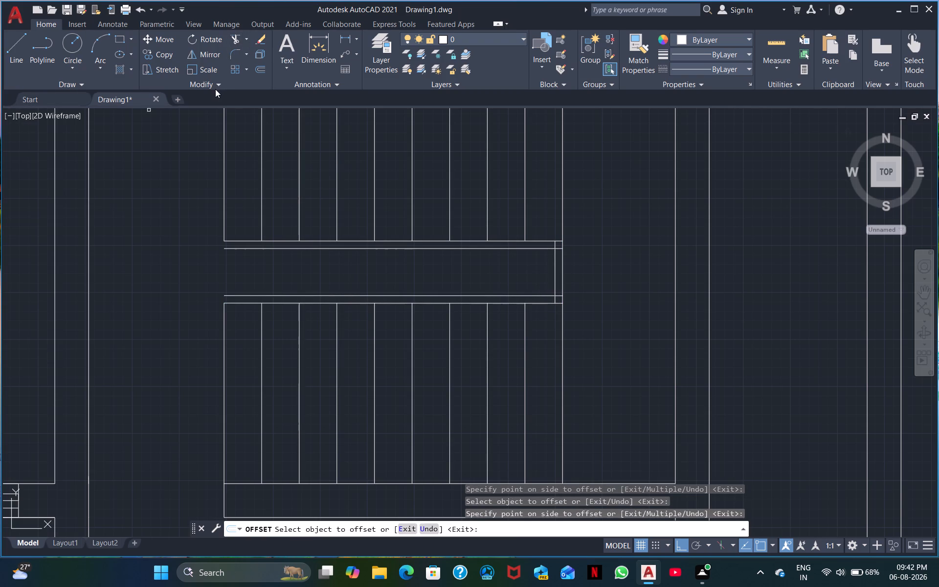
{"action": "key", "text": "Escape"}
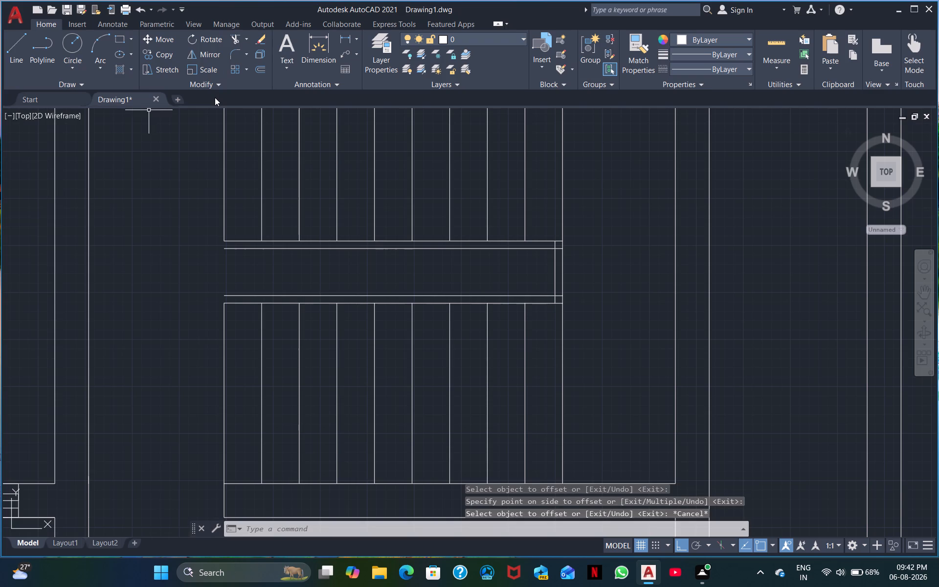
Extend the leftmost tread lines of the upper and lower flights to the inner offset lines of the stair gap.
{"action": "type", "text": "ex"}
{"action": "key", "text": "space"}
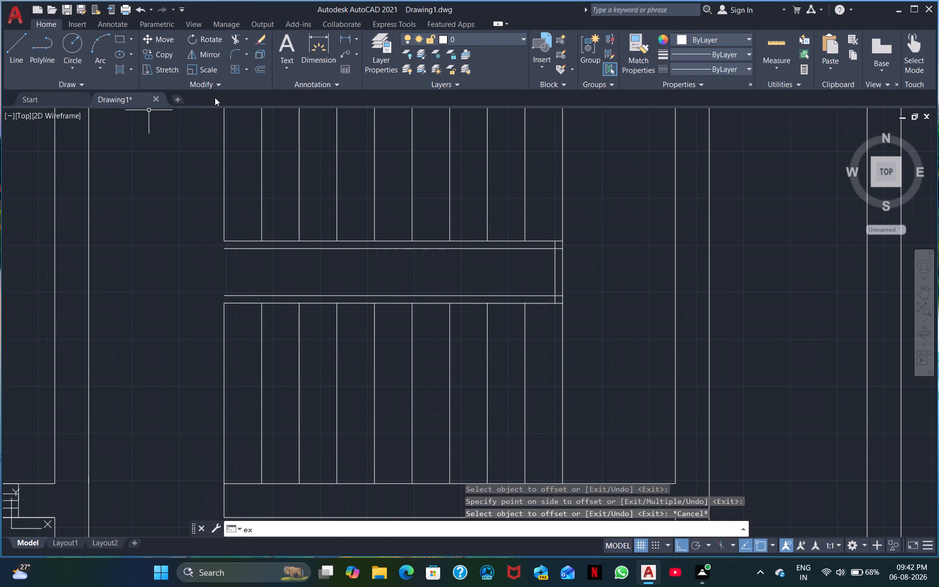
{"action": "left_click", "coordinate": [224, 234]}
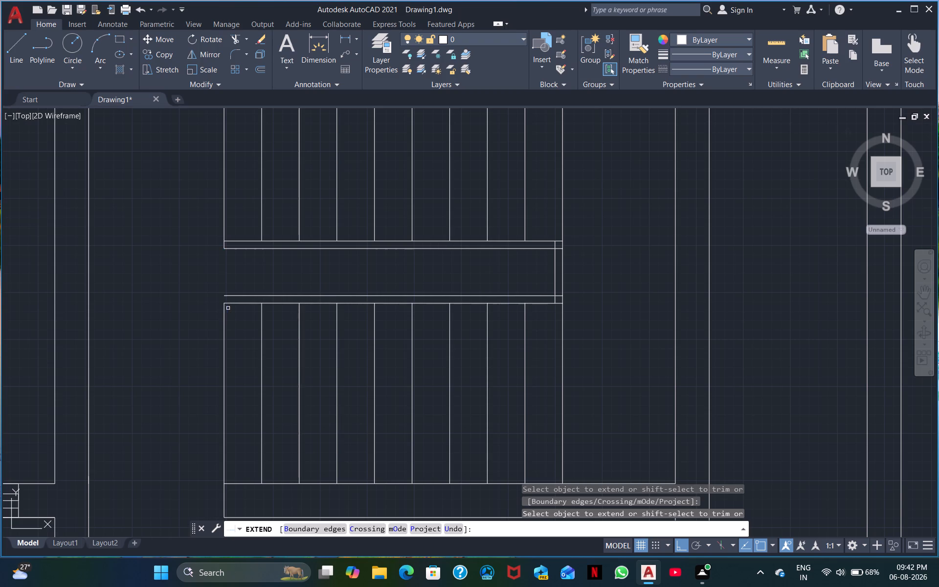
{"action": "double_click", "coordinate": [226, 311]}
{"action": "double_click", "coordinate": [225, 313]}
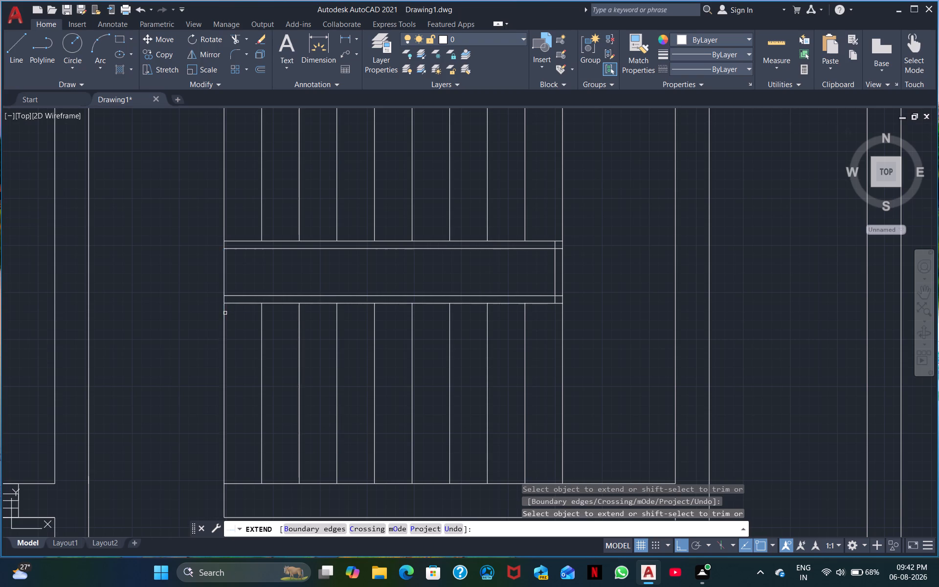
{"action": "key", "text": "Escape"}
{"action": "left_click_drag", "start_coordinate": [242, 272], "coordinate": [238, 273]}
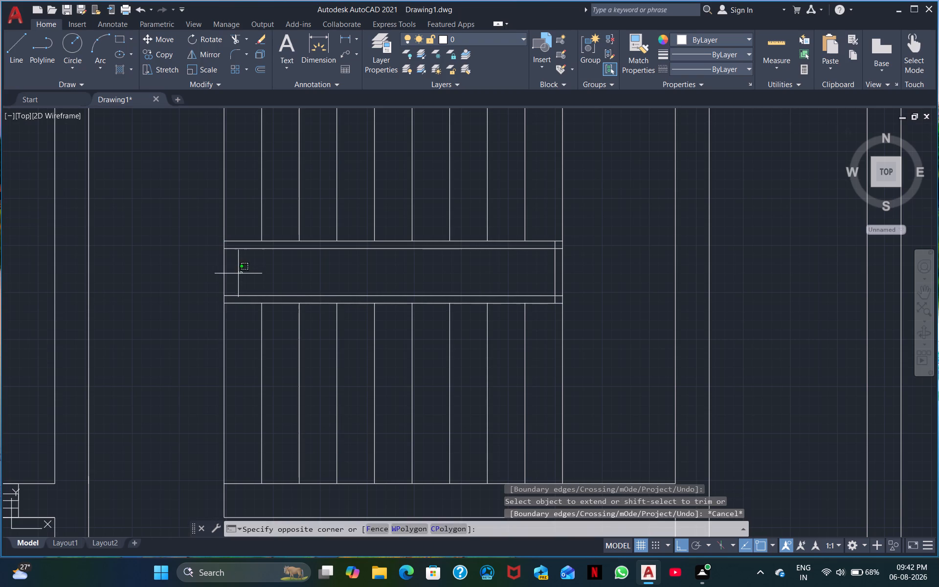
{"action": "left_click_drag", "start_coordinate": [238, 273], "coordinate": [209, 270]}
{"action": "key", "text": "Escape"}
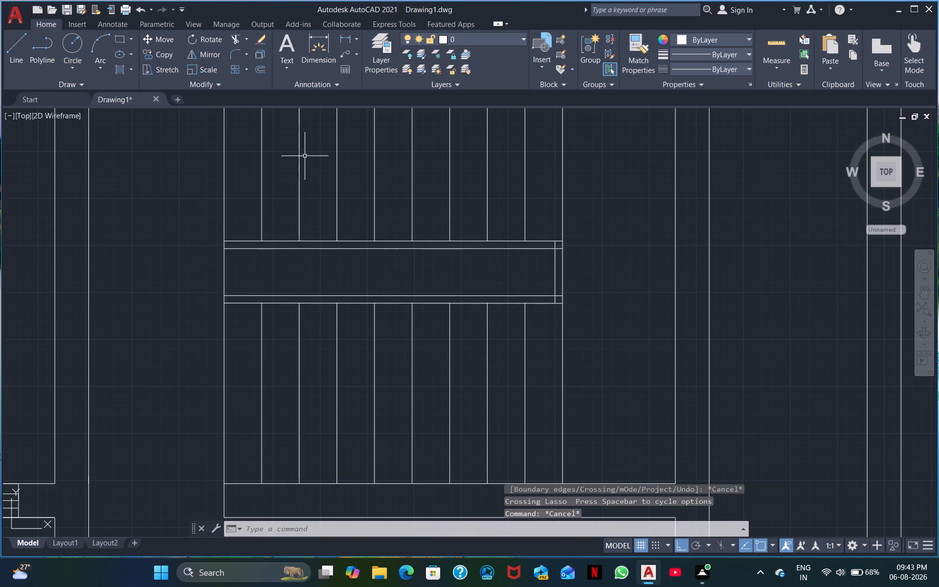
Trim away the vertical line closing the left end of the gap between the two inner offset lines.
{"action": "left_click", "coordinate": [236, 40]}
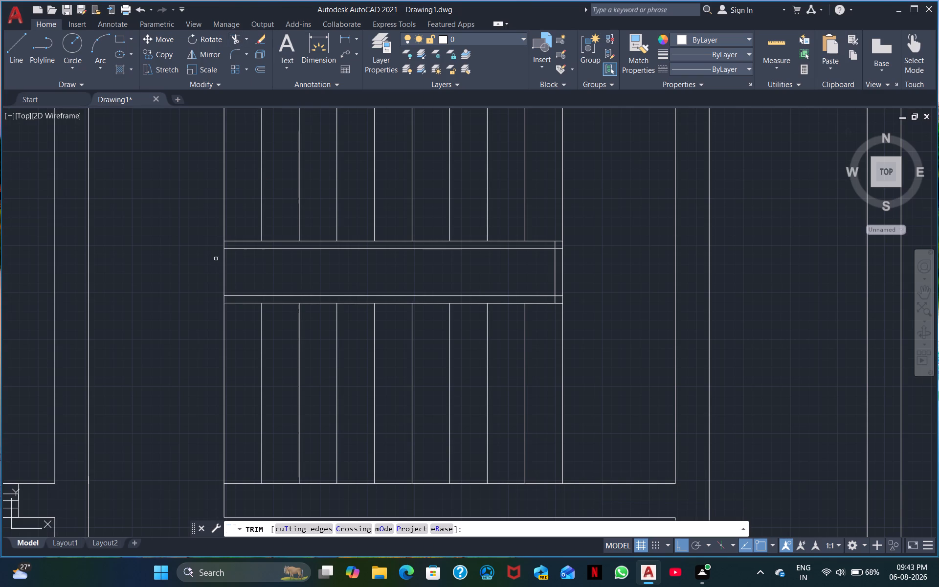
{"action": "left_click", "coordinate": [223, 269]}
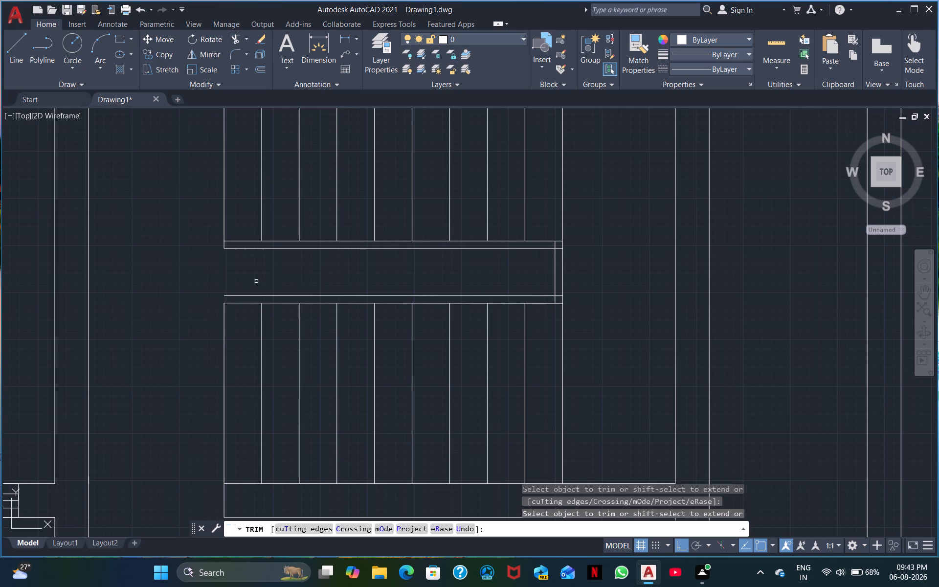
Draw a short vertical line joining the left ends of the lower outer and inner gap lines.
{"action": "scroll", "coordinate": [256, 281], "scroll_direction": "up", "scroll_amount": 2}
{"action": "middle_click_drag", "start_coordinate": [227, 294], "coordinate": [348, 295]}
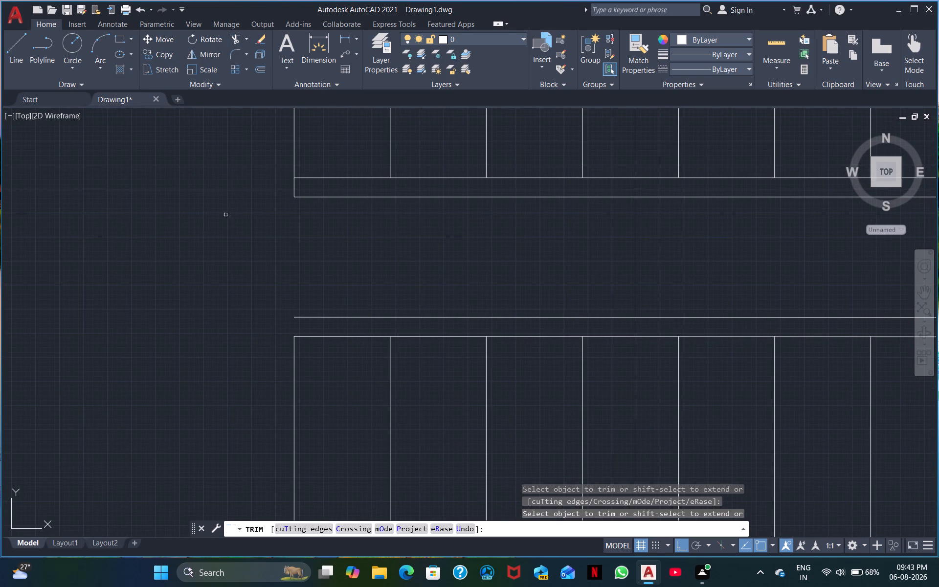
{"action": "left_click", "coordinate": [20, 58]}
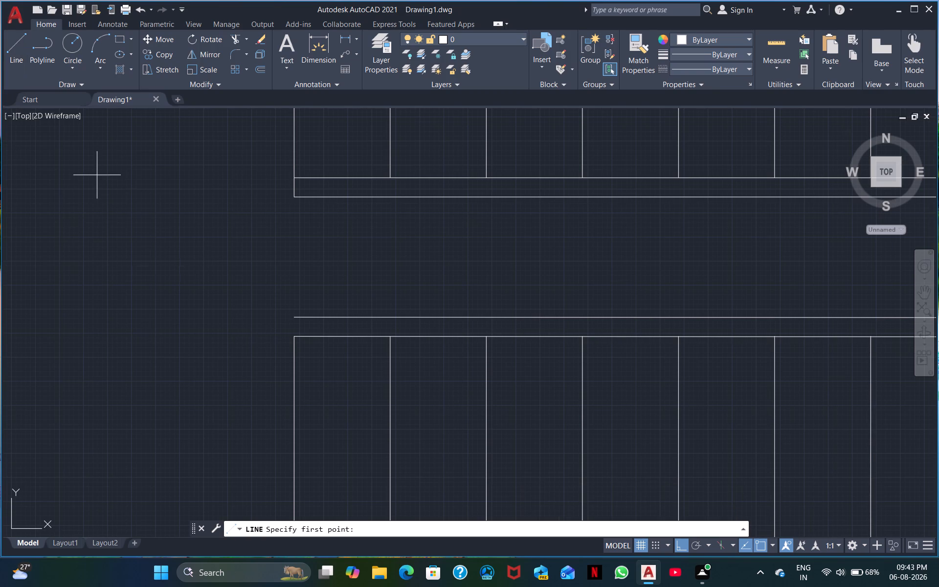
{"action": "left_click", "coordinate": [293, 338]}
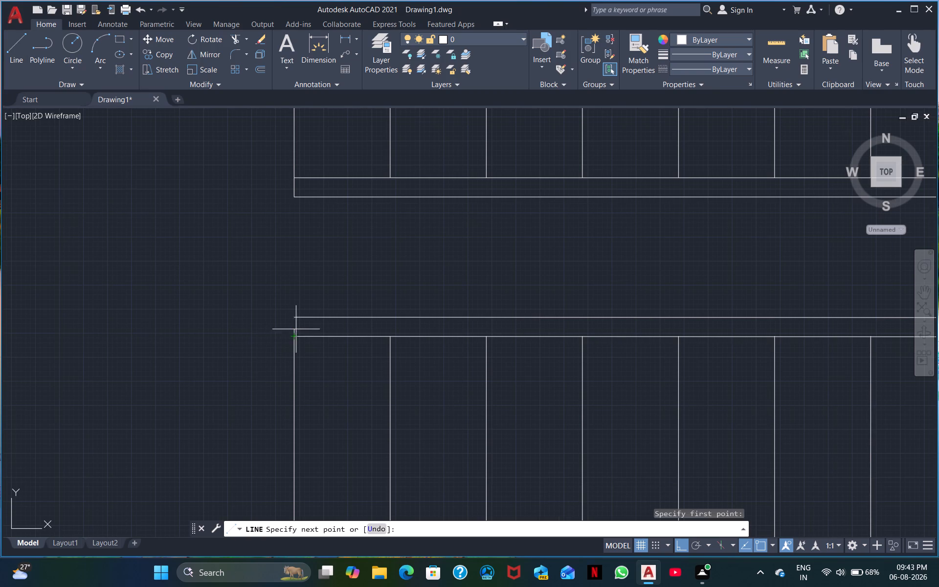
{"action": "left_click", "coordinate": [296, 317]}
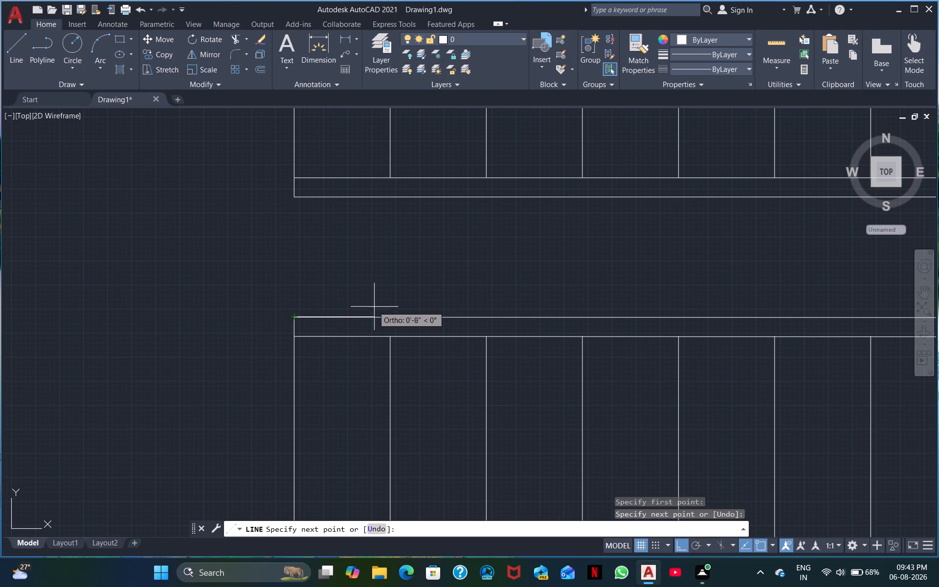
{"action": "key", "text": "Escape"}
Trim the overlapping ends of the inner offset lines at both right corners of the stair gap.
{"action": "scroll", "coordinate": [303, 296], "scroll_direction": "up", "scroll_amount": 4}
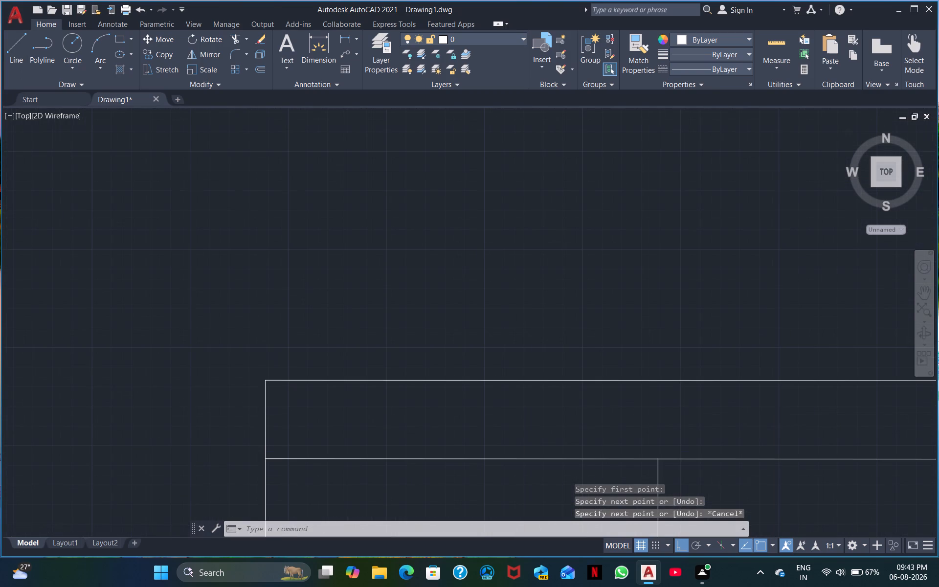
{"action": "scroll", "coordinate": [303, 296], "scroll_direction": "down", "scroll_amount": 4}
{"action": "middle_click_drag", "start_coordinate": [409, 270], "coordinate": [220, 224]}
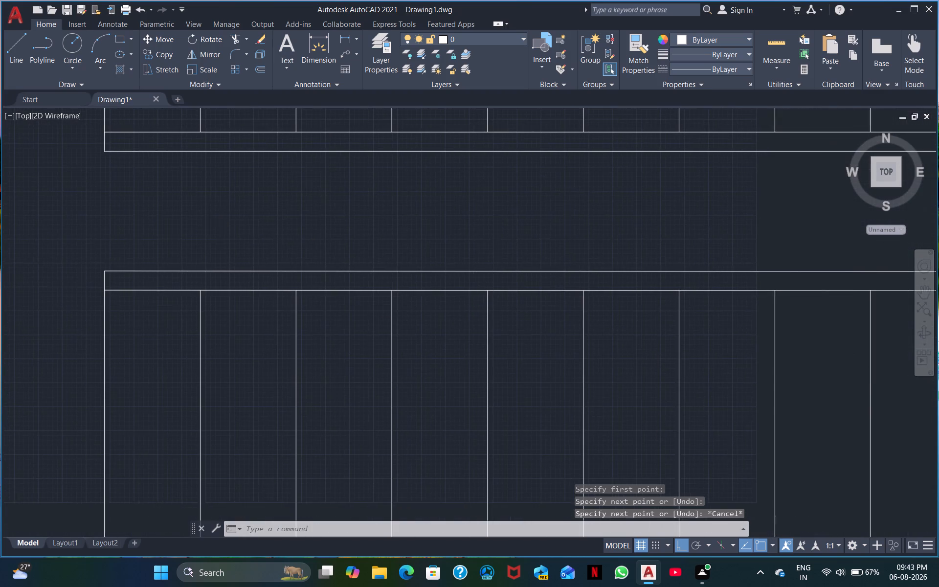
{"action": "scroll", "coordinate": [408, 258], "scroll_direction": "down", "scroll_amount": 1}
{"action": "middle_click_drag", "start_coordinate": [508, 240], "coordinate": [269, 248]}
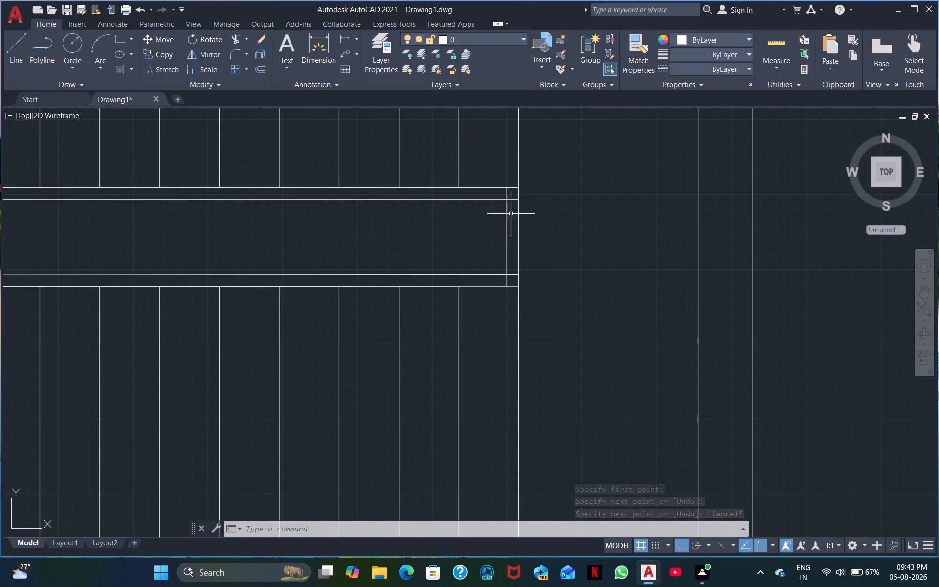
{"action": "left_click", "coordinate": [238, 35]}
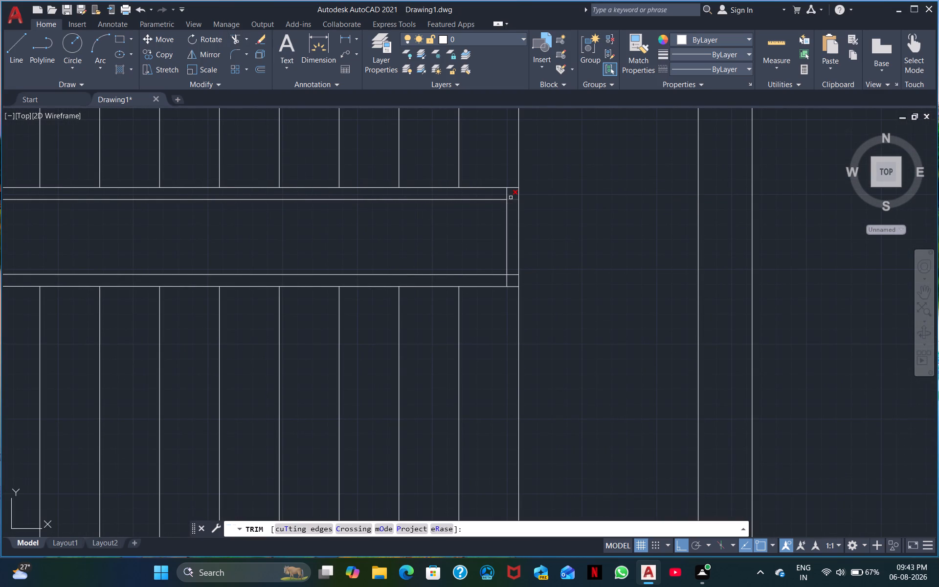
{"action": "left_click", "coordinate": [508, 192]}
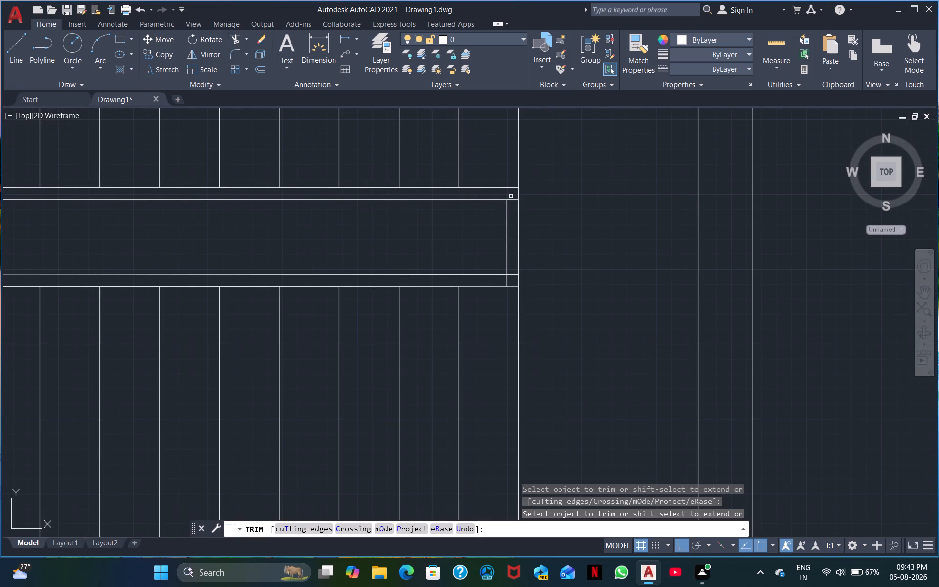
{"action": "left_click", "coordinate": [513, 200]}
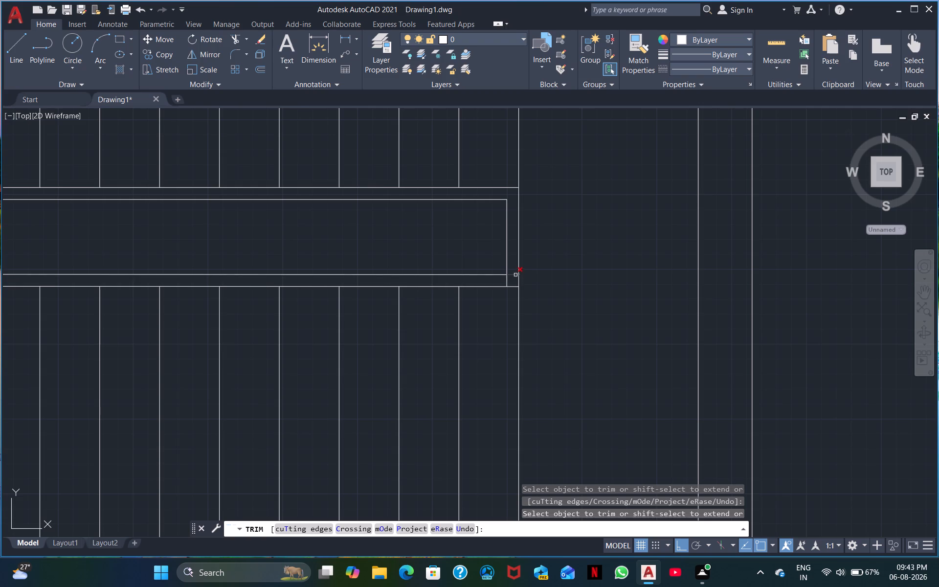
{"action": "left_click", "coordinate": [515, 275]}
{"action": "left_click", "coordinate": [508, 280]}
With Ortho off, draw two crossing diagonal lines between opposite inner corners of the gap between the stair flights.
{"action": "scroll", "coordinate": [414, 347], "scroll_direction": "down", "scroll_amount": 2}
{"action": "middle_click_drag", "start_coordinate": [411, 352], "coordinate": [409, 379]}
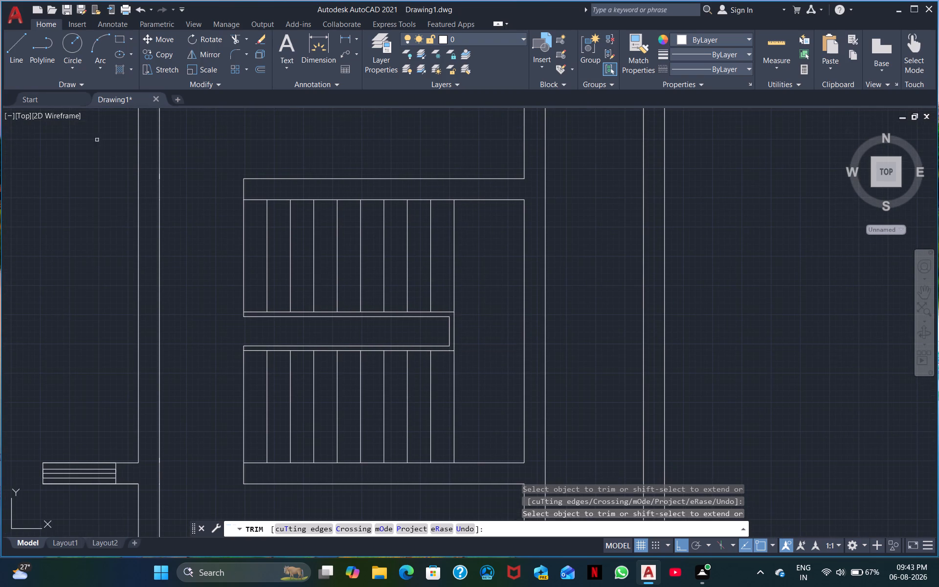
{"action": "left_click", "coordinate": [16, 50]}
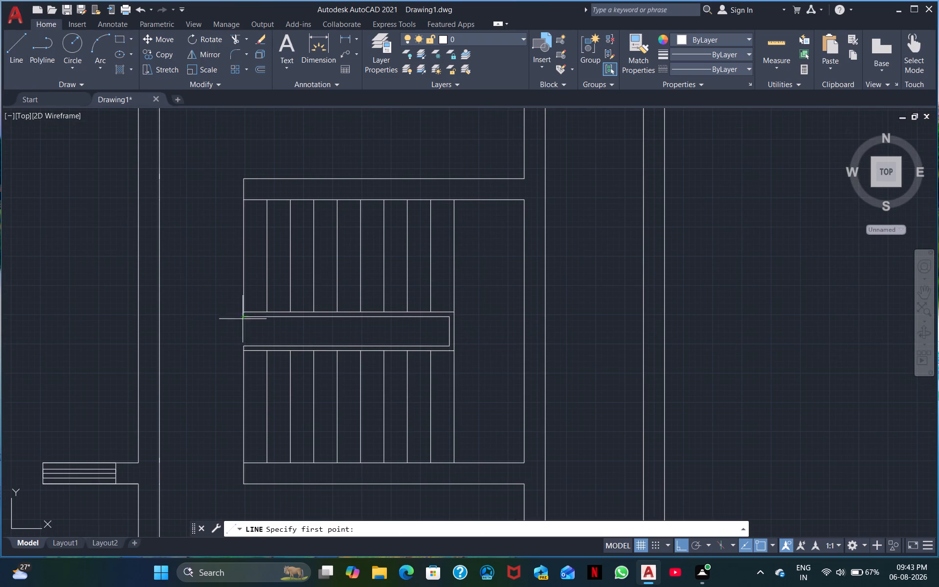
{"action": "left_click", "coordinate": [244, 317]}
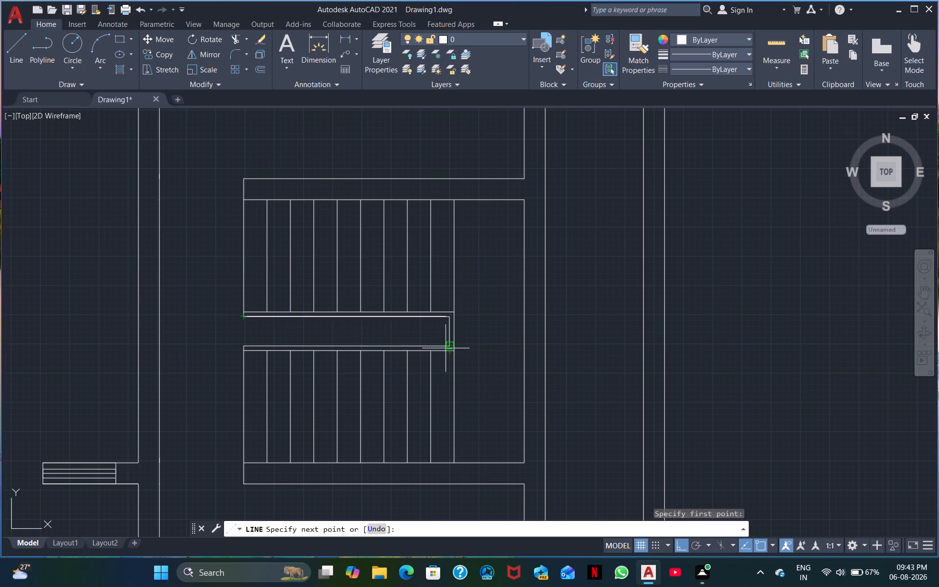
{"action": "left_click", "coordinate": [680, 548]}
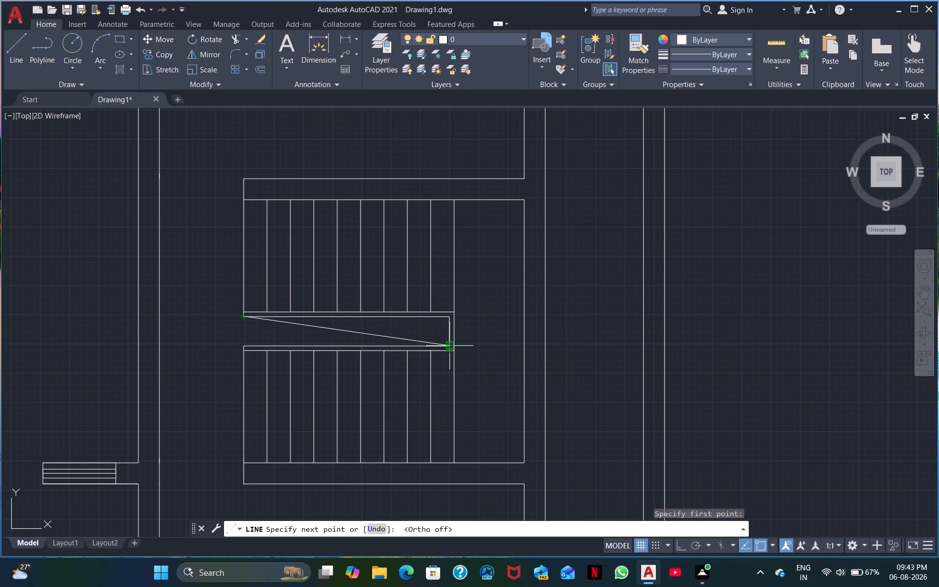
{"action": "left_click", "coordinate": [447, 345]}
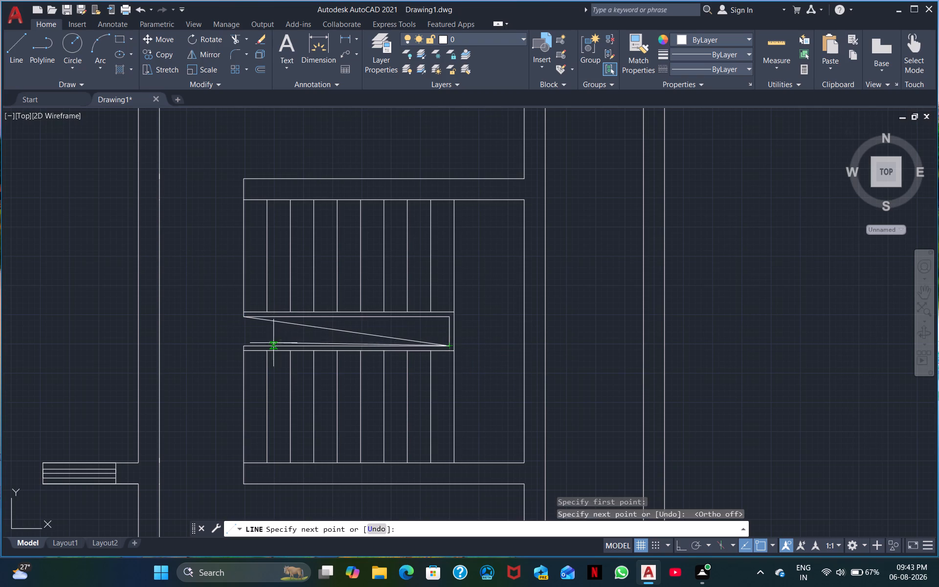
{"action": "key", "text": "Escape"}
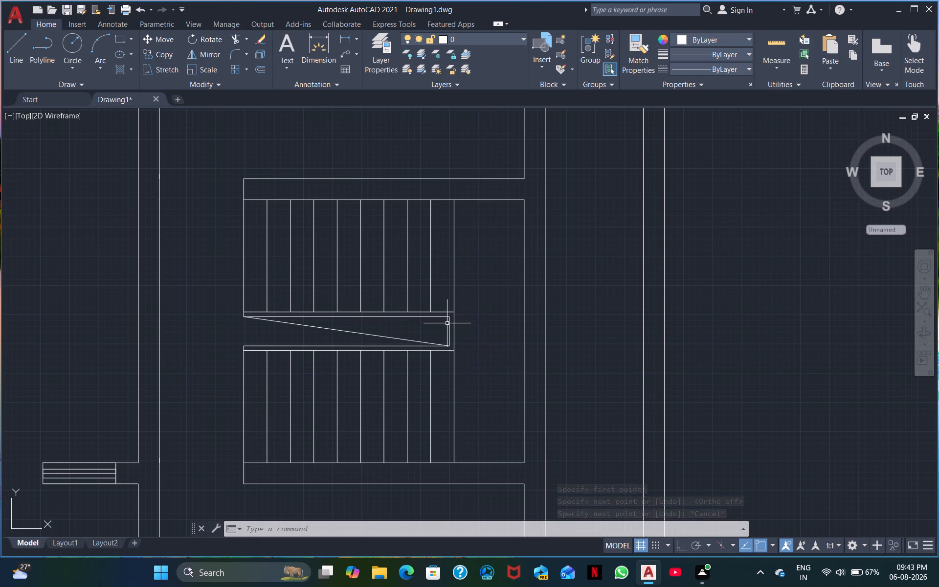
{"action": "key", "text": "space"}
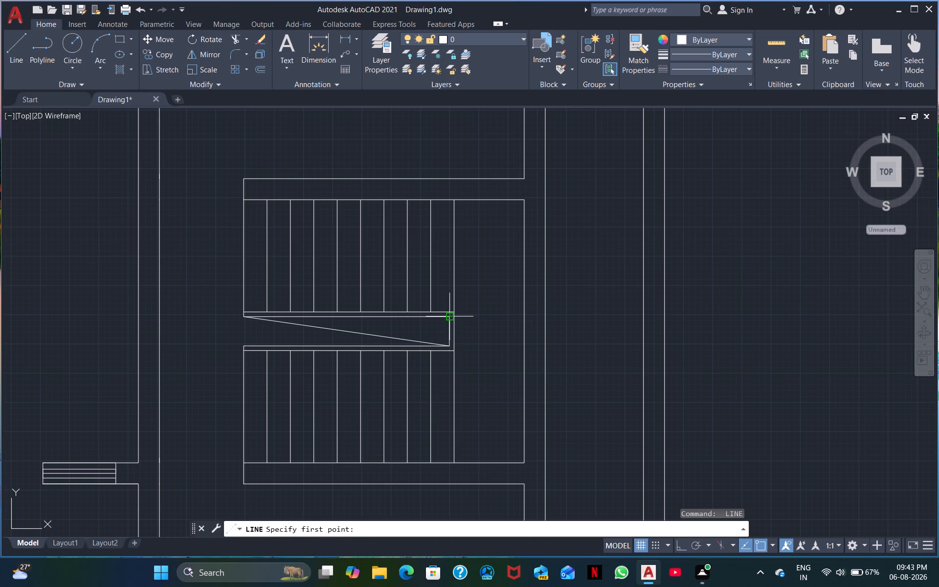
{"action": "scroll", "coordinate": [452, 320], "scroll_direction": "up", "scroll_amount": 3}
{"action": "left_click", "coordinate": [432, 309]}
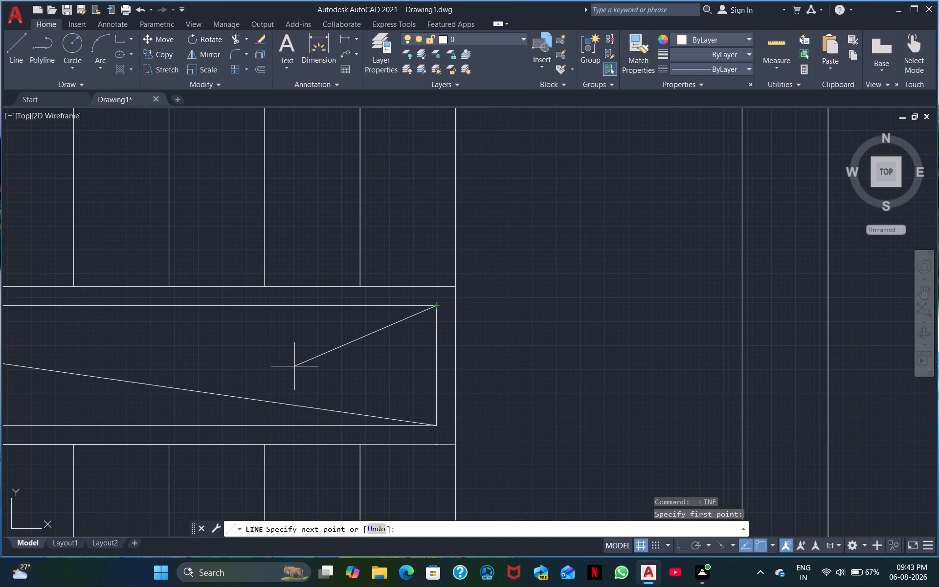
{"action": "middle_click_drag", "start_coordinate": [294, 370], "coordinate": [521, 336]}
{"action": "middle_click_drag", "start_coordinate": [66, 347], "coordinate": [290, 340]}
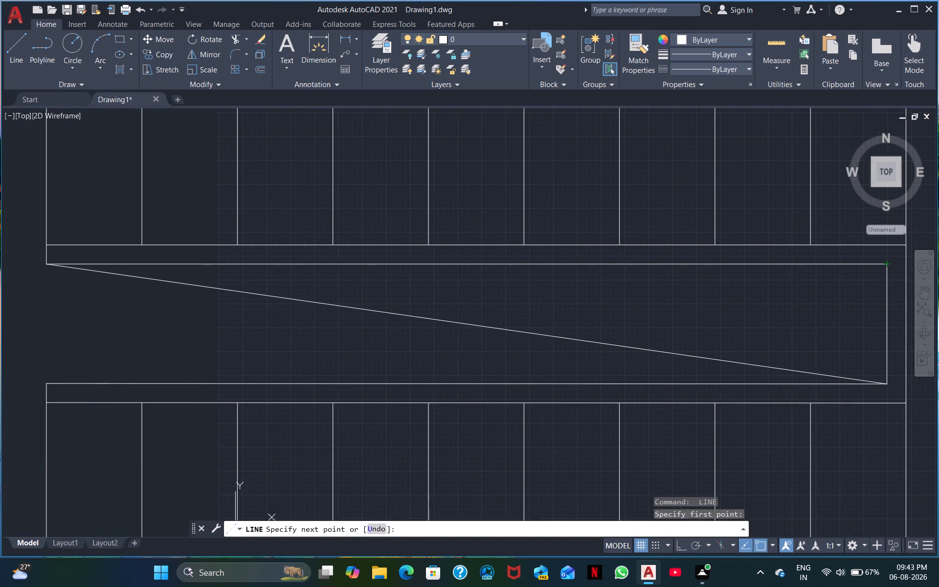
{"action": "left_click", "coordinate": [45, 383]}
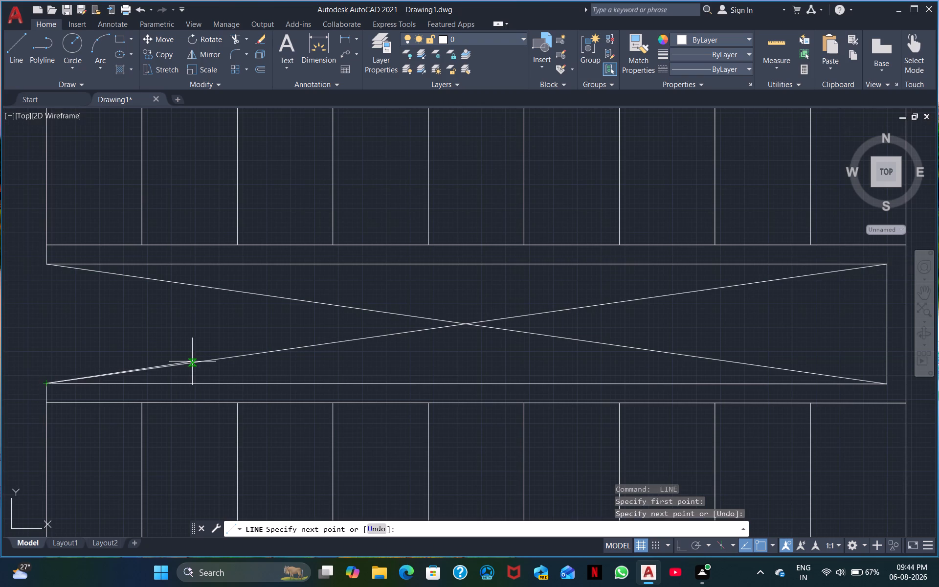
{"action": "key", "text": "Escape"}
Offset the upper inner line of the stair gap 2" downward into the cross-marked area.
{"action": "scroll", "coordinate": [441, 338], "scroll_direction": "down", "scroll_amount": 1}
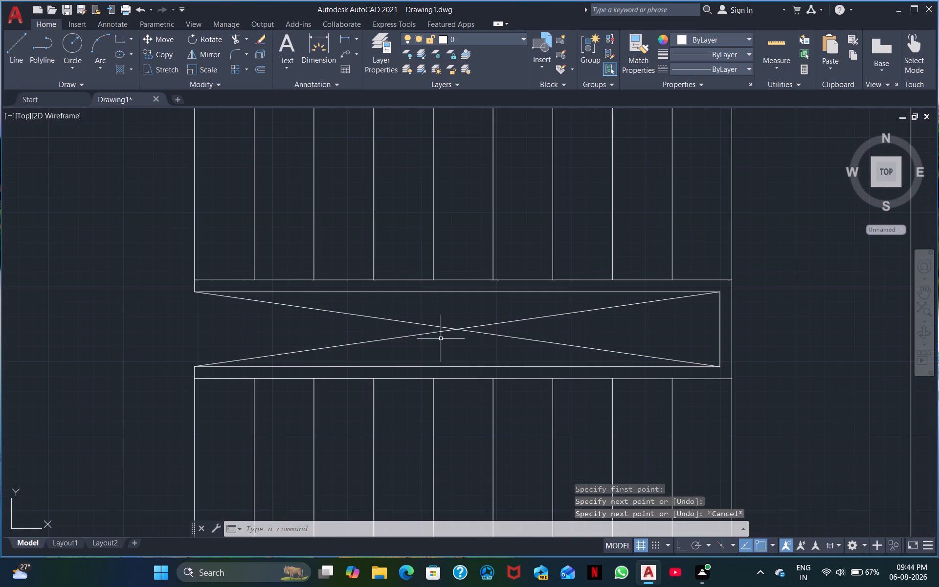
{"action": "type", "text": "o"}
{"action": "key", "text": "space"}
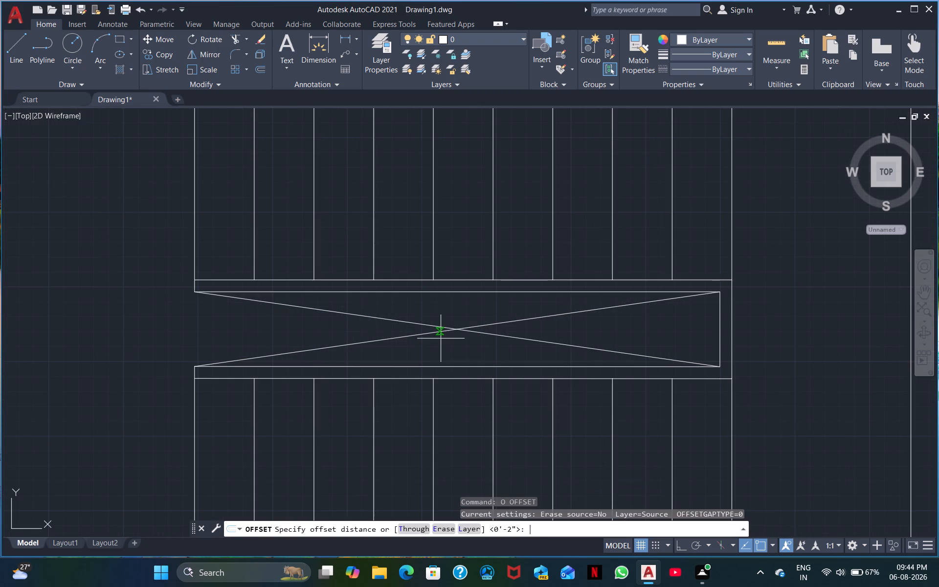
{"action": "key", "text": "space"}
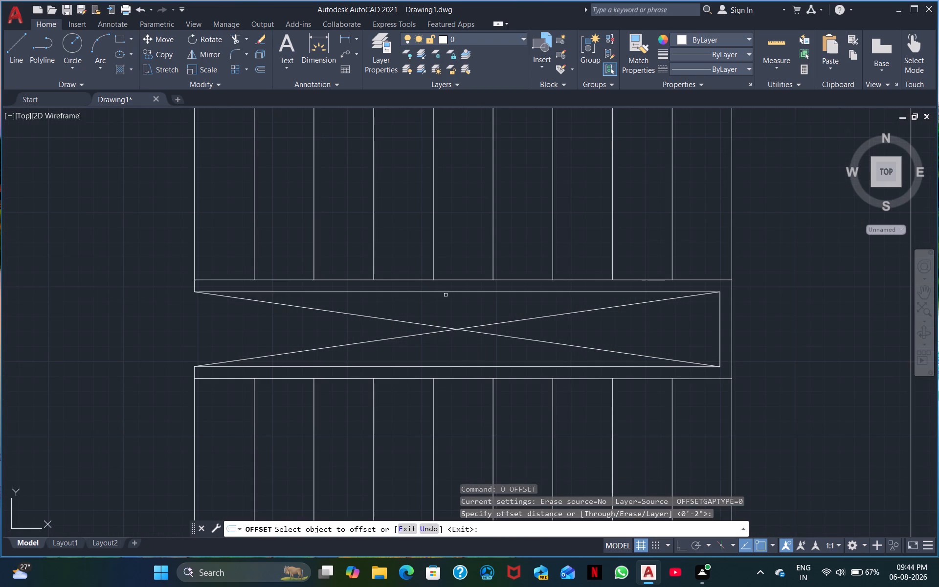
{"action": "left_click", "coordinate": [447, 293]}
{"action": "left_click", "coordinate": [447, 301]}
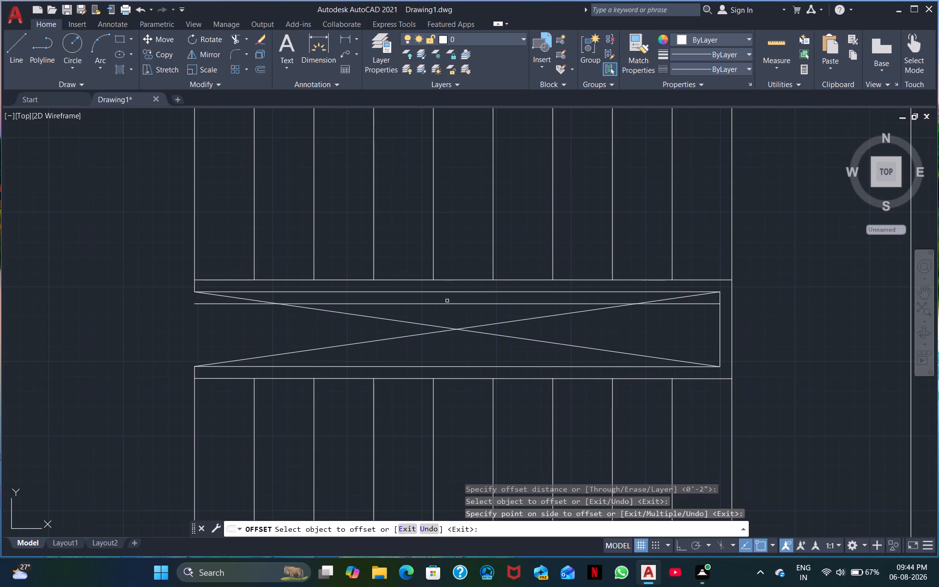
Offset both crossing diagonals of the stair gap 2" to each side.
{"action": "left_click", "coordinate": [426, 325]}
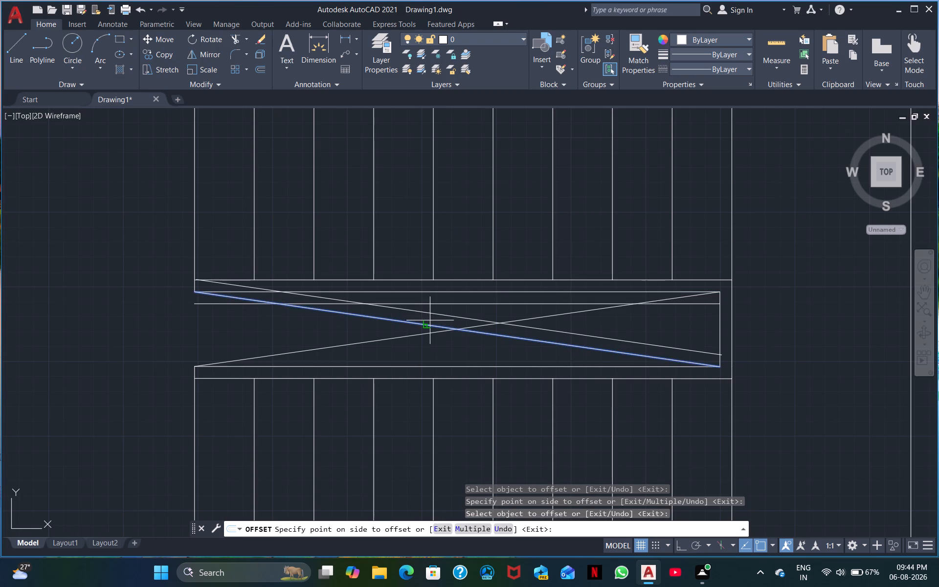
{"action": "left_click", "coordinate": [430, 320]}
{"action": "left_click", "coordinate": [514, 320]}
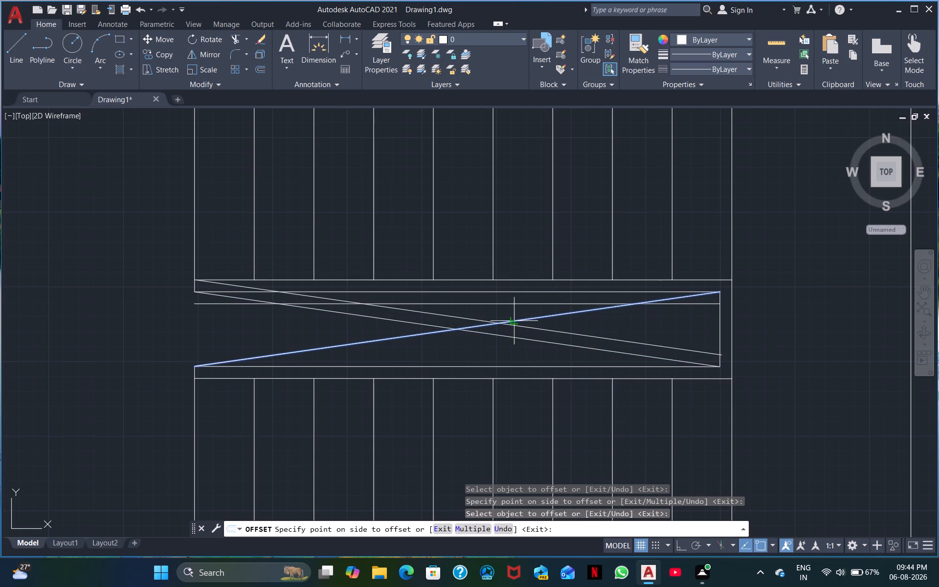
{"action": "left_click", "coordinate": [486, 317]}
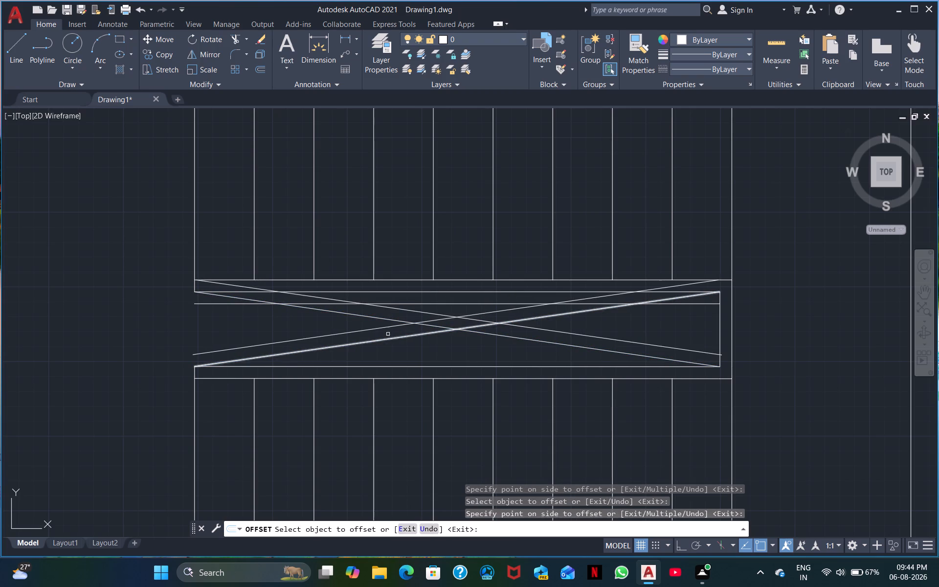
{"action": "left_click", "coordinate": [340, 346]}
{"action": "left_click", "coordinate": [343, 352]}
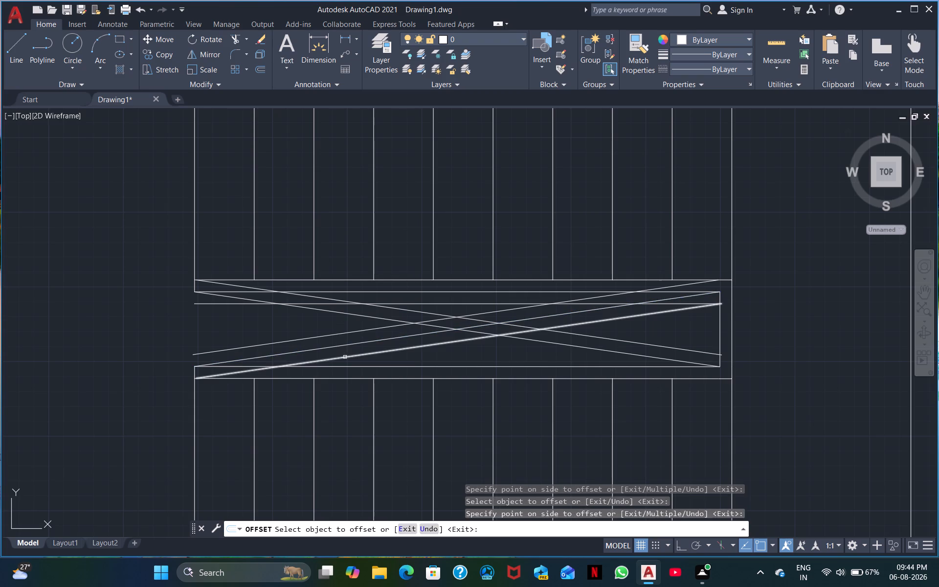
{"action": "left_click", "coordinate": [345, 357]}
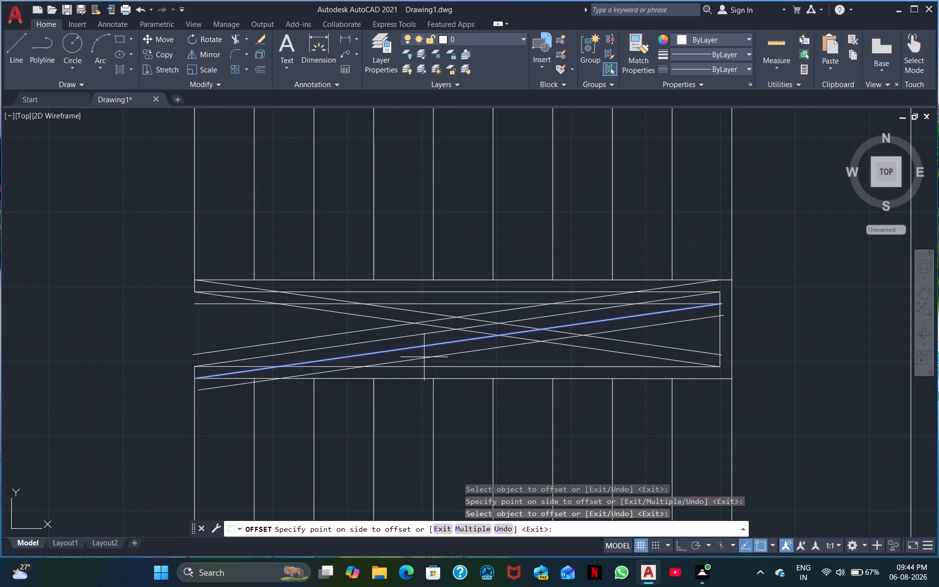
{"action": "key", "text": "Escape"}
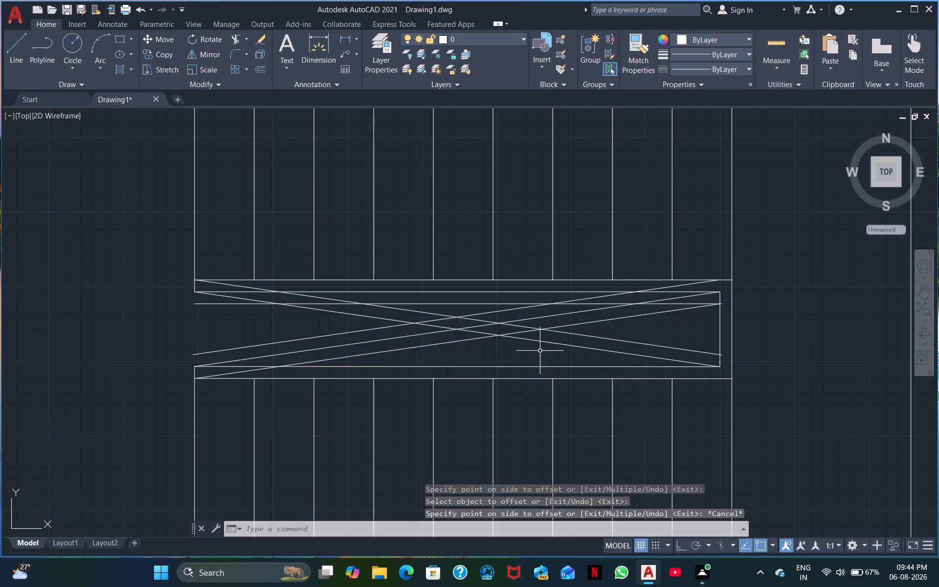
{"action": "key", "text": "space"}
{"action": "key", "text": "space"}
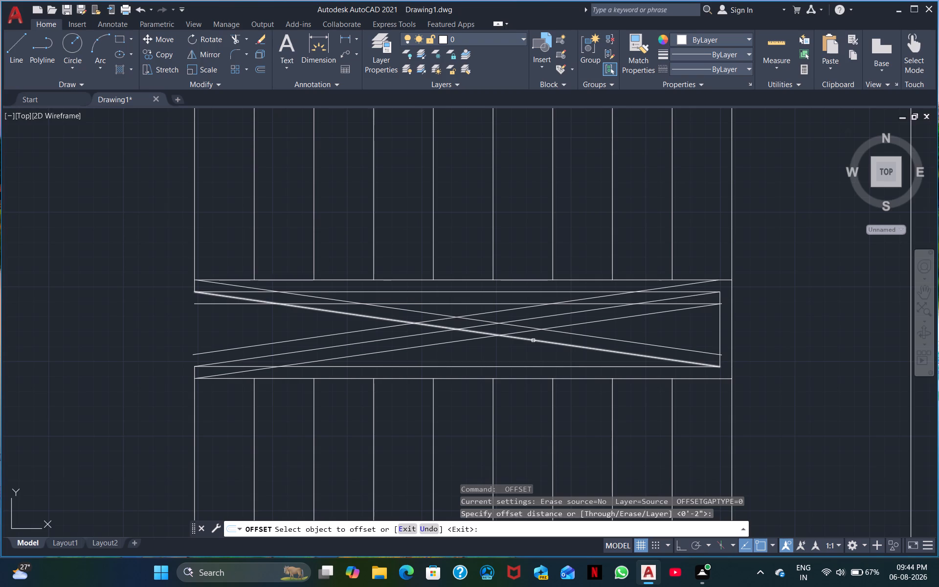
{"action": "left_click", "coordinate": [534, 342]}
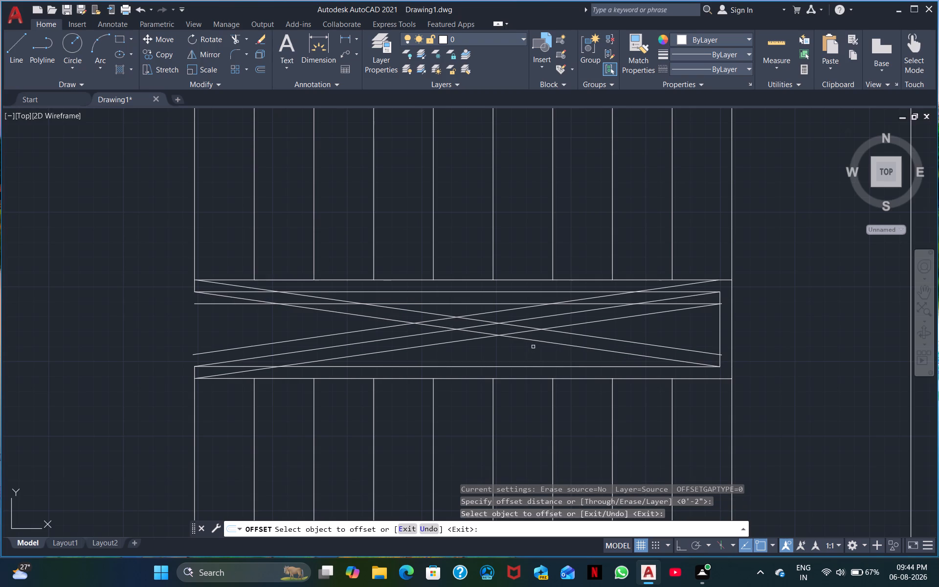
{"action": "double_click", "coordinate": [536, 342]}
{"action": "left_click", "coordinate": [528, 355]}
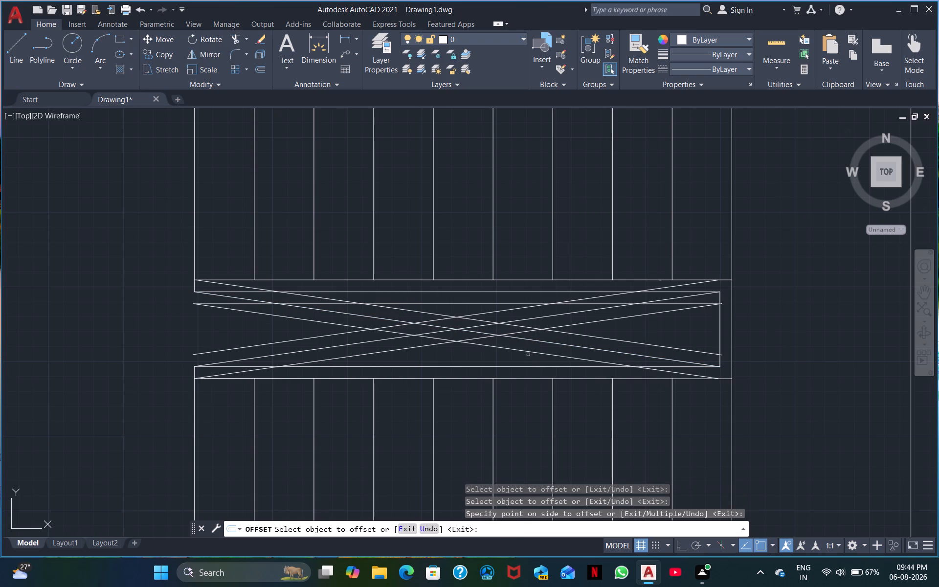
Offset the lower inner line of the stair gap 2" upward into the cross-marked area.
{"action": "left_click", "coordinate": [499, 367]}
{"action": "left_click", "coordinate": [501, 355]}
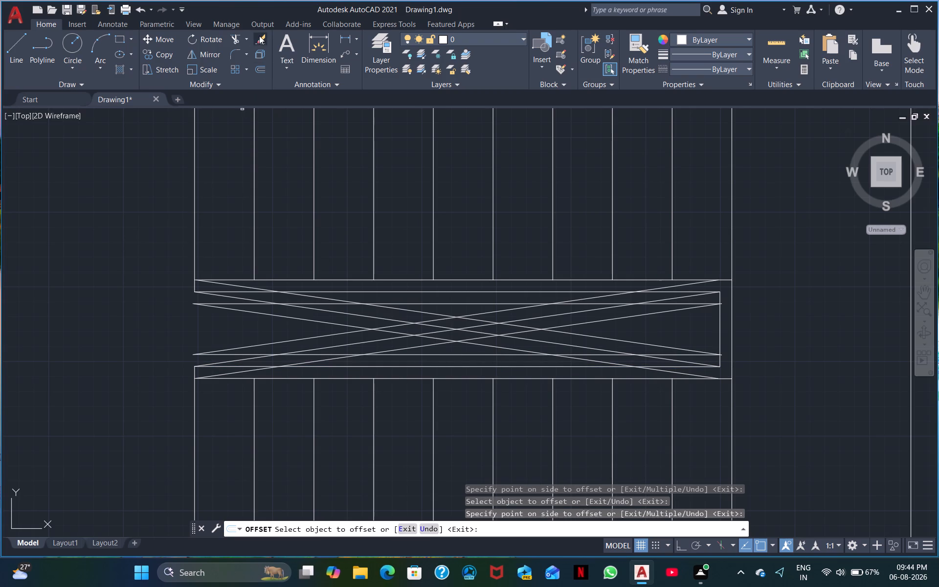
Trim the offset lines above the cross's centre down to an inset triangle, including the diagonal's end in the border's upper right.
{"action": "left_click", "coordinate": [230, 36]}
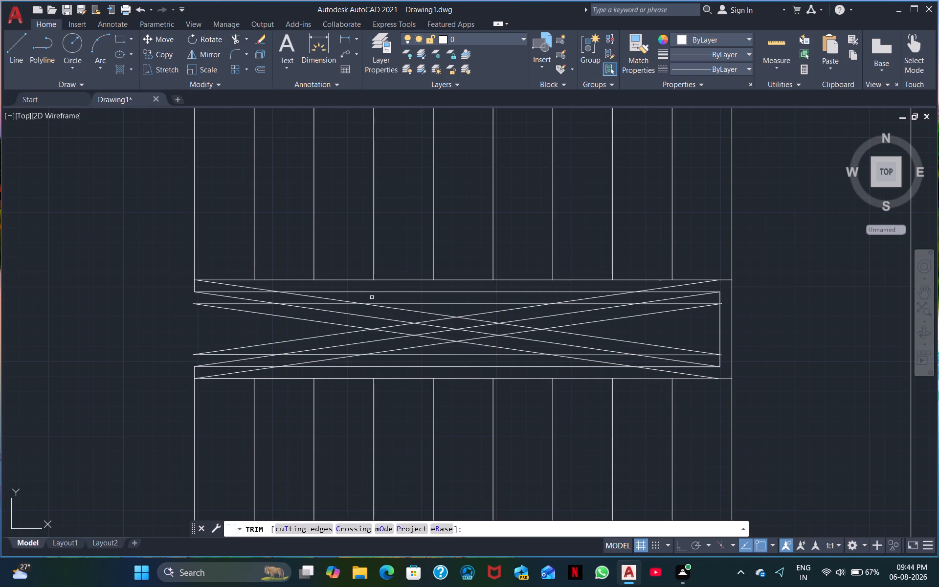
{"action": "left_click", "coordinate": [346, 301]}
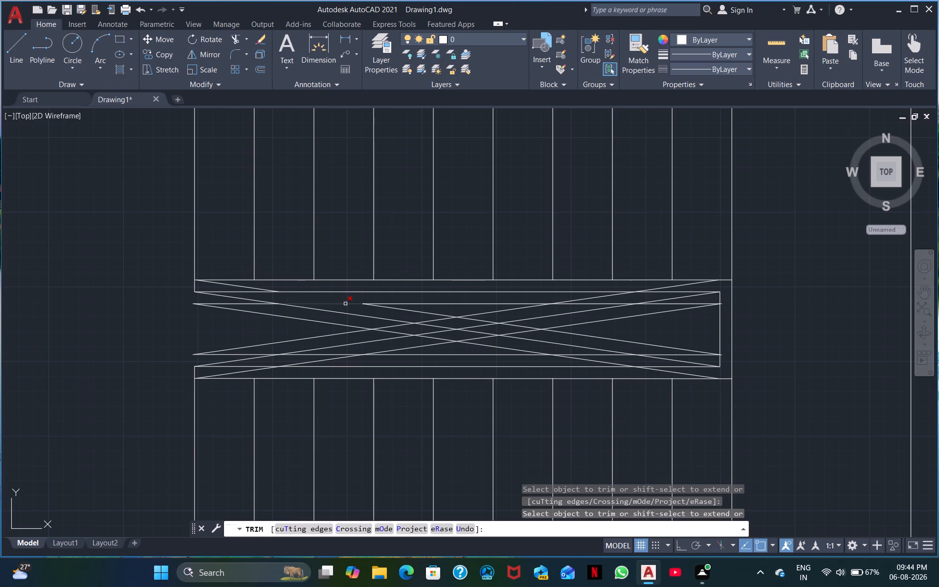
{"action": "left_click", "coordinate": [345, 304]}
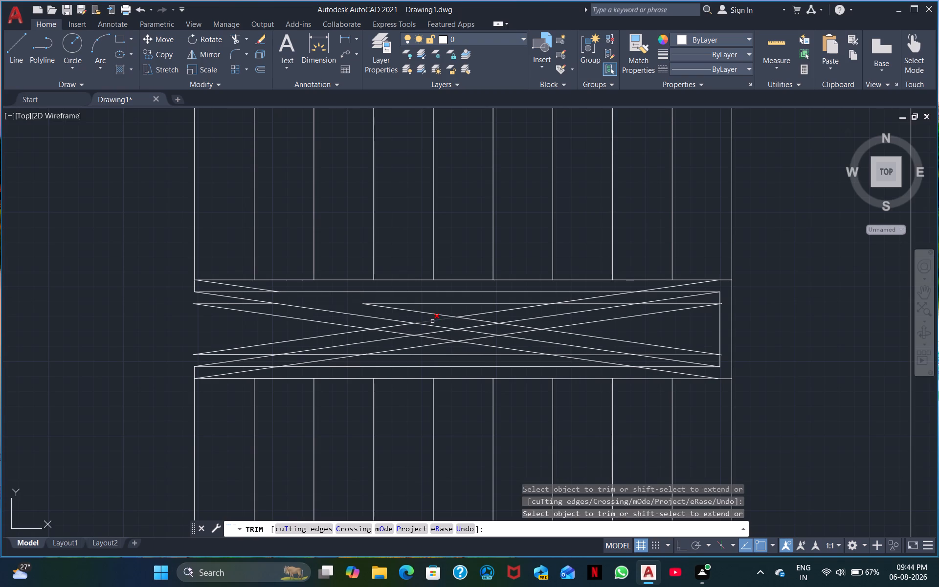
{"action": "left_click", "coordinate": [432, 321]}
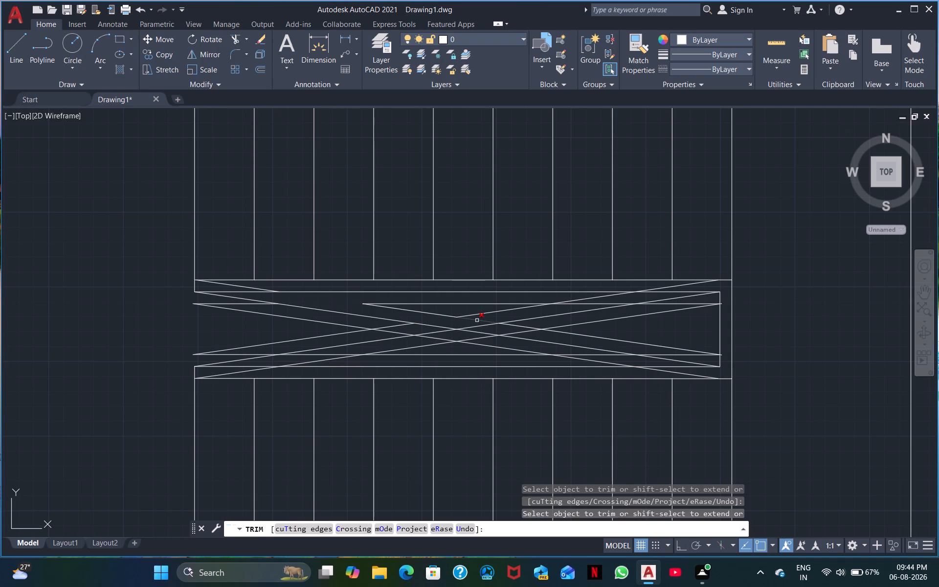
{"action": "left_click", "coordinate": [477, 320]}
{"action": "left_click", "coordinate": [569, 305]}
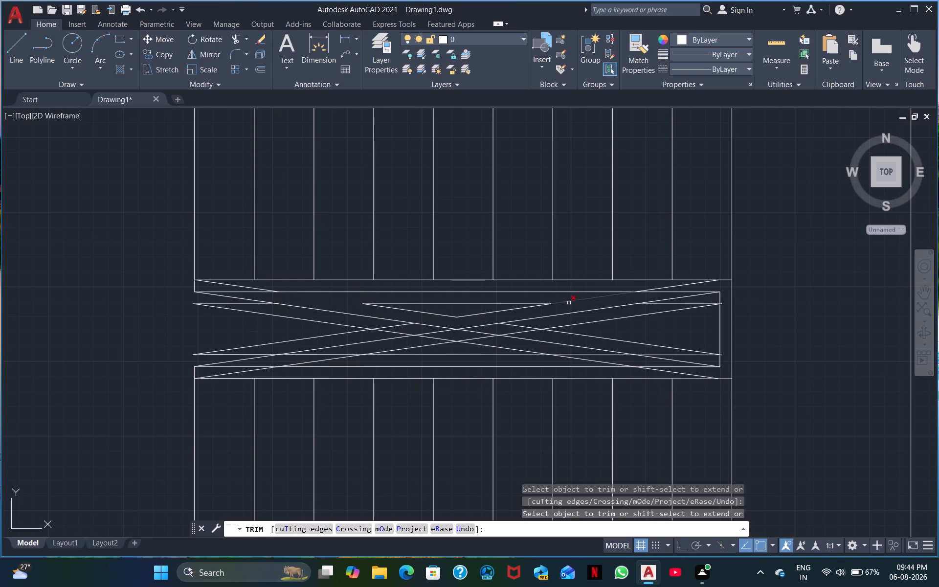
{"action": "left_click", "coordinate": [569, 300]}
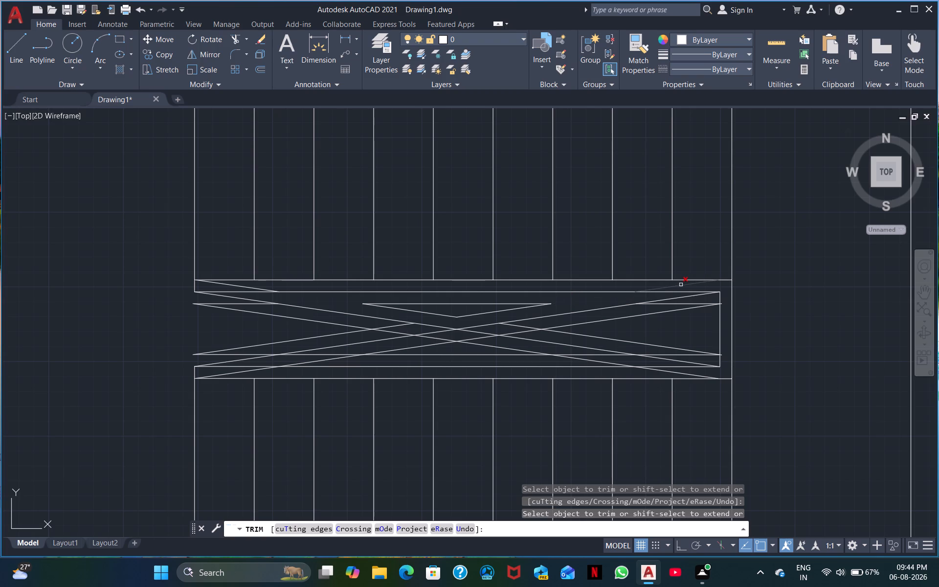
{"action": "left_click", "coordinate": [681, 285]}
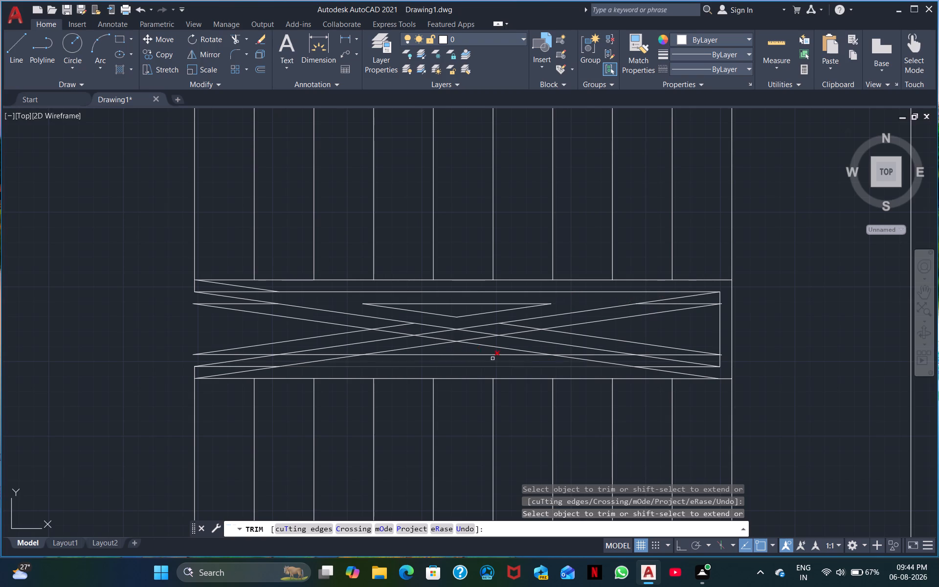
Trim the offset lines below the cross's centre down to an inset triangle between the two diagonals.
{"action": "left_click", "coordinate": [343, 352]}
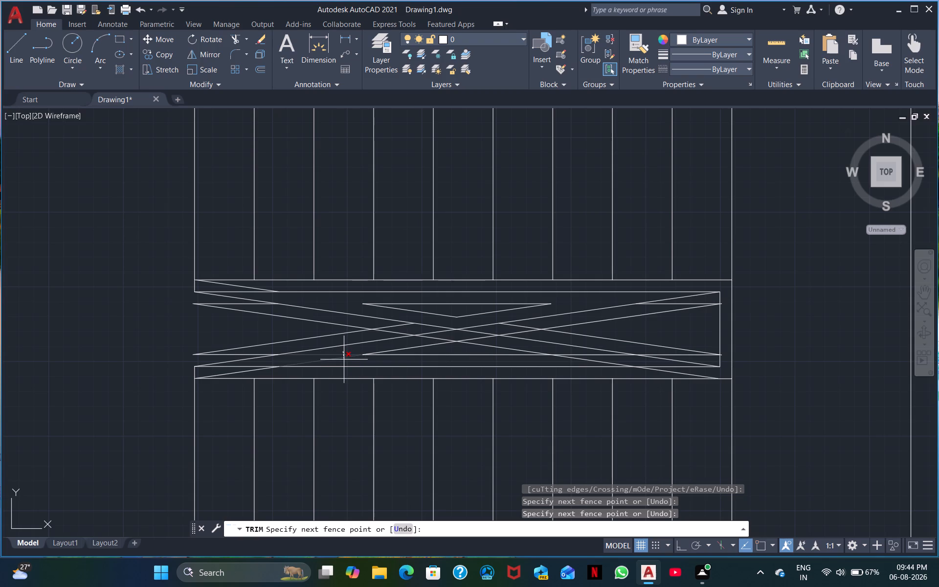
{"action": "left_click", "coordinate": [344, 360]}
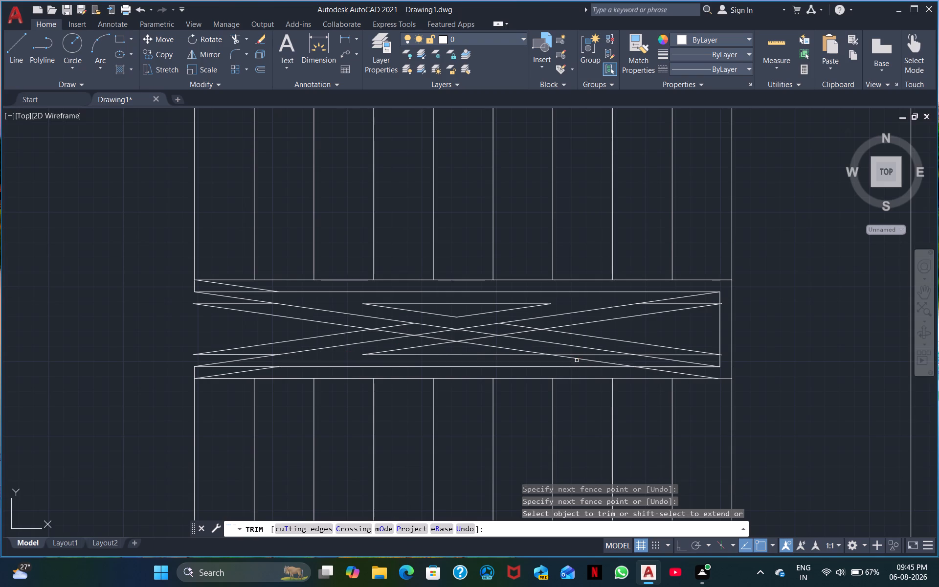
{"action": "double_click", "coordinate": [578, 360]}
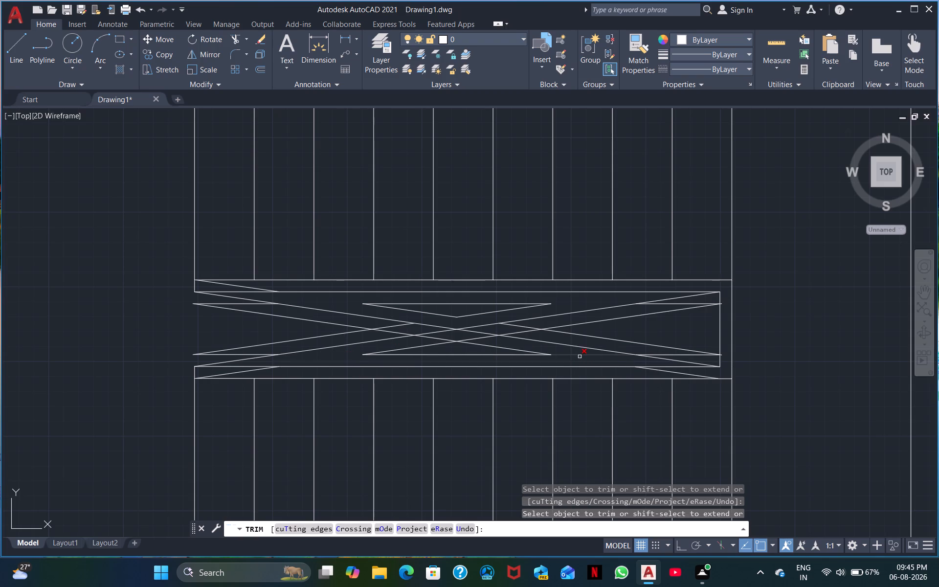
{"action": "double_click", "coordinate": [580, 356]}
{"action": "left_click", "coordinate": [473, 339]}
{"action": "left_click", "coordinate": [433, 337]}
Trim the offset pieces at the gap's lower left and the diagonal ends crossing the lower border strip.
{"action": "left_click", "coordinate": [225, 349]}
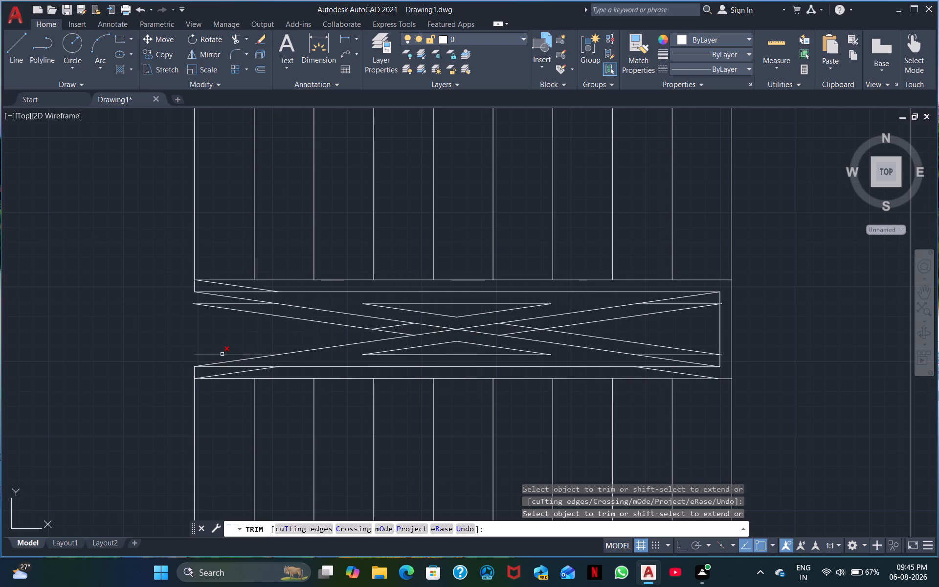
{"action": "left_click", "coordinate": [222, 354]}
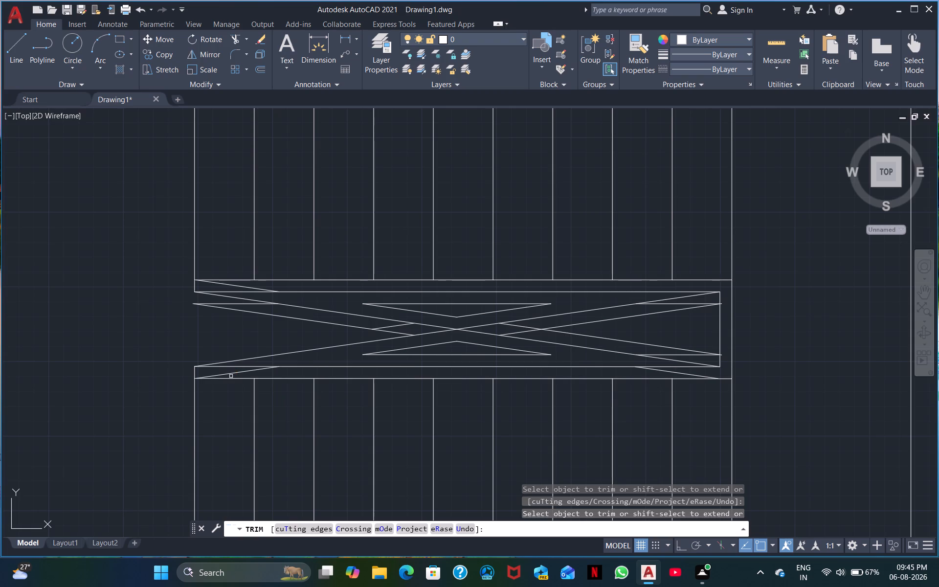
{"action": "left_click", "coordinate": [232, 374]}
{"action": "left_click", "coordinate": [674, 374]}
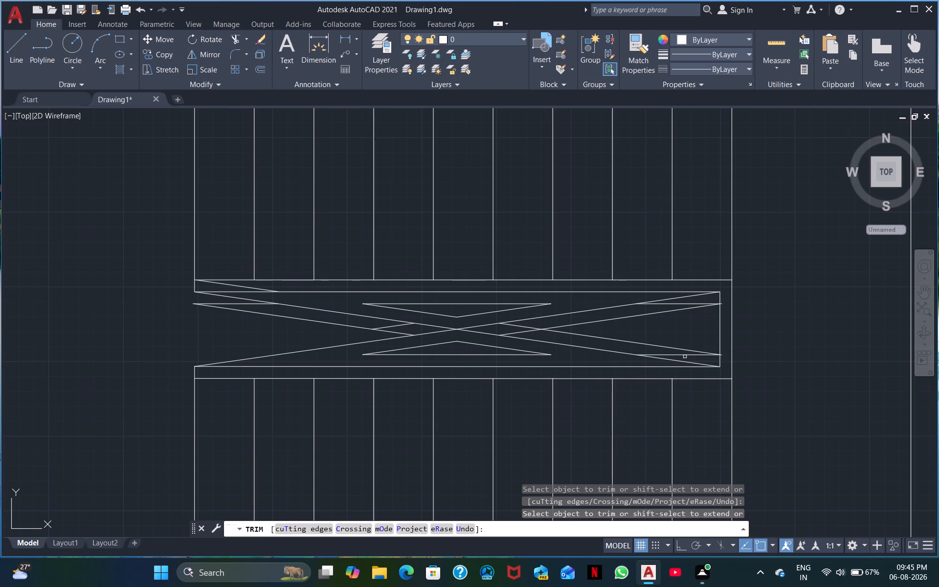
Trim the offset line pieces along the lower and upper diagonals on the cross's right side.
{"action": "double_click", "coordinate": [685, 356]}
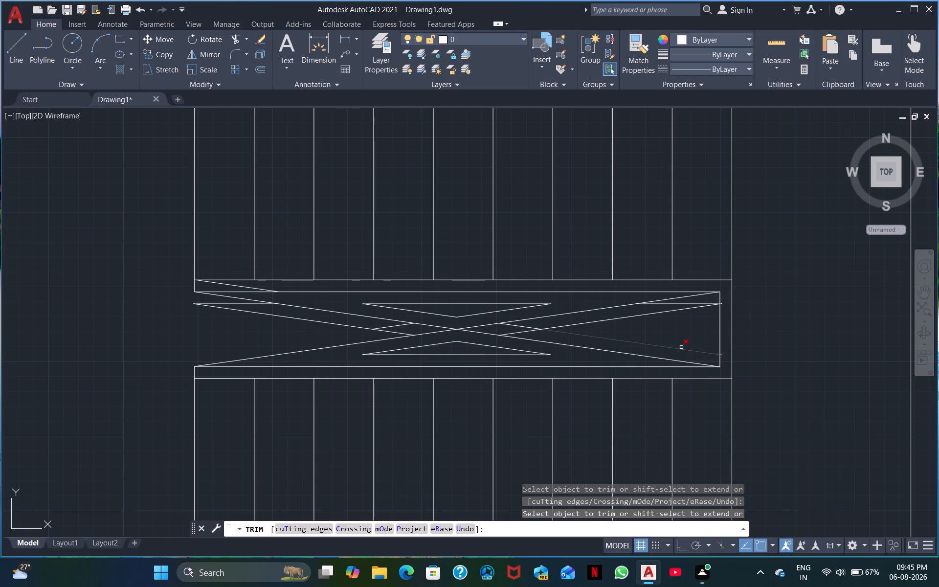
{"action": "double_click", "coordinate": [681, 347]}
{"action": "scroll", "coordinate": [681, 348], "scroll_direction": "down", "scroll_amount": 1}
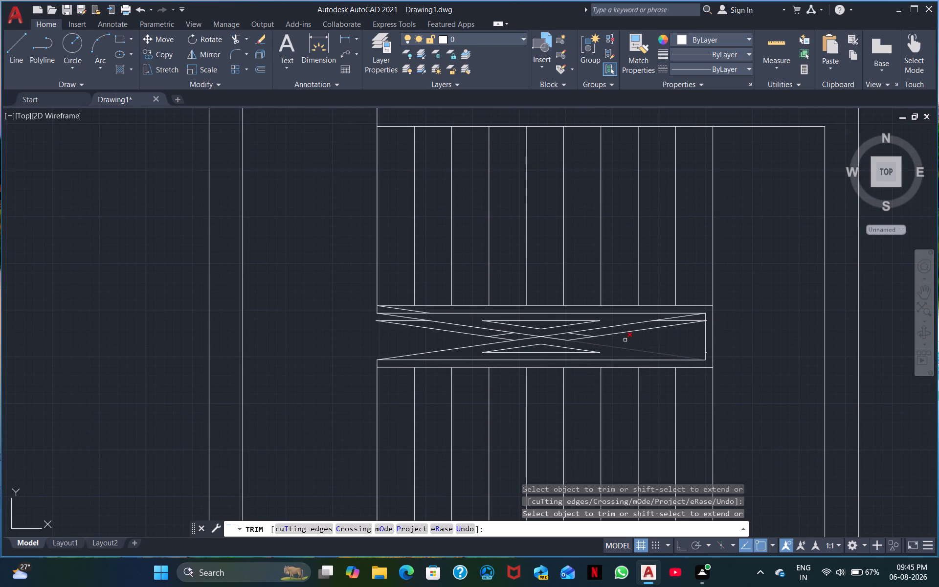
{"action": "double_click", "coordinate": [619, 333]}
{"action": "left_click", "coordinate": [684, 320]}
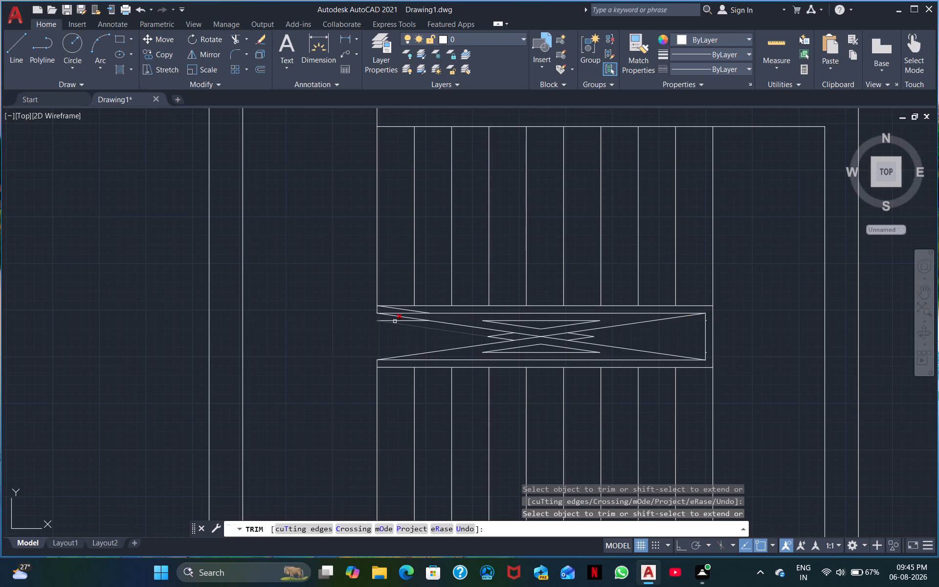
Trim the leftover line pieces at the staircase gap's upper-left corner and the small offset pieces on both sides of the cross's centre.
{"action": "left_click", "coordinate": [395, 320]}
{"action": "left_click", "coordinate": [396, 324]}
{"action": "left_click", "coordinate": [403, 310]}
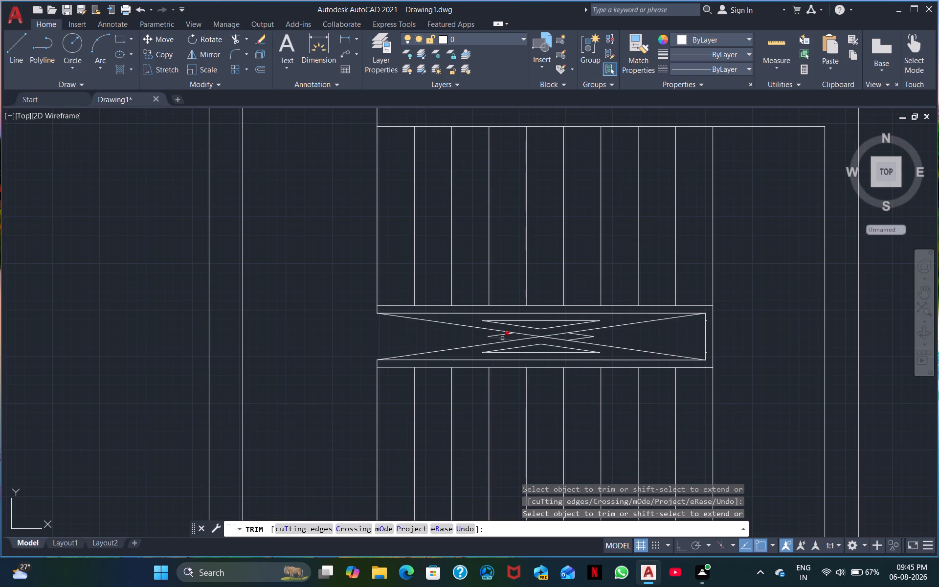
{"action": "left_click", "coordinate": [503, 339]}
{"action": "left_click", "coordinate": [502, 336]}
{"action": "left_click", "coordinate": [585, 336]}
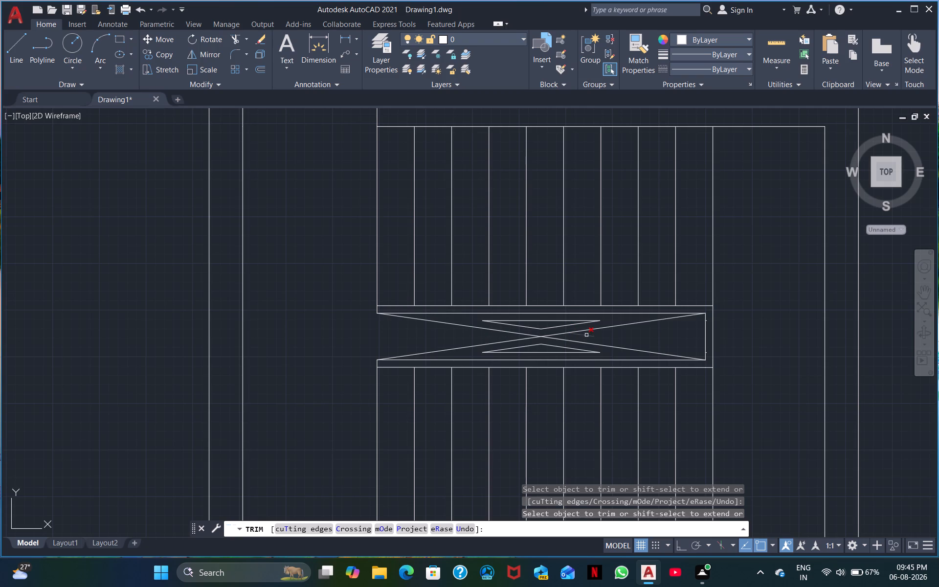
{"action": "left_click", "coordinate": [586, 335]}
Look over the floor plan around the finished staircase, from the upper rooms down to the front steps and boundary wall.
{"action": "scroll", "coordinate": [674, 351], "scroll_direction": "down", "scroll_amount": 3}
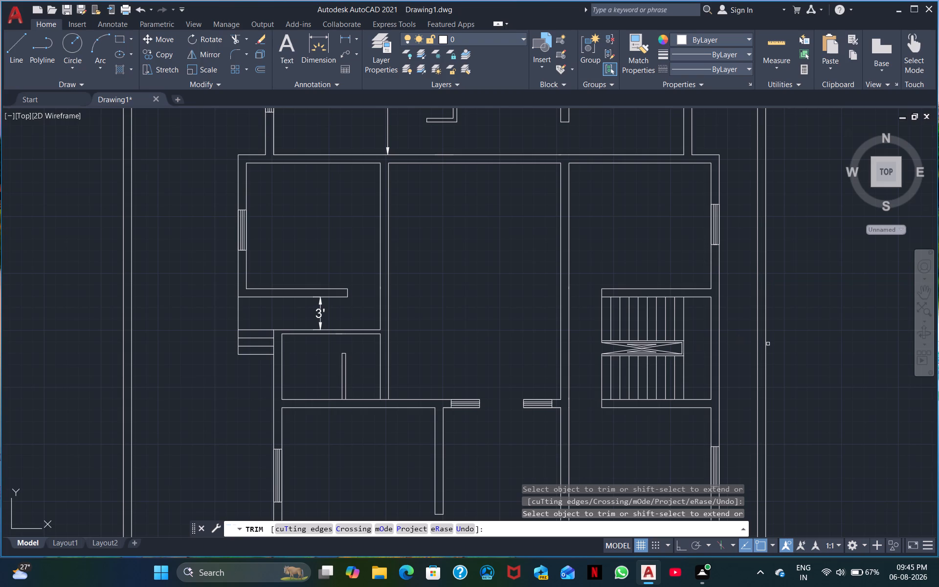
{"action": "scroll", "coordinate": [797, 344], "scroll_direction": "down", "scroll_amount": 1}
{"action": "middle_click_drag", "start_coordinate": [796, 345], "coordinate": [781, 277]}
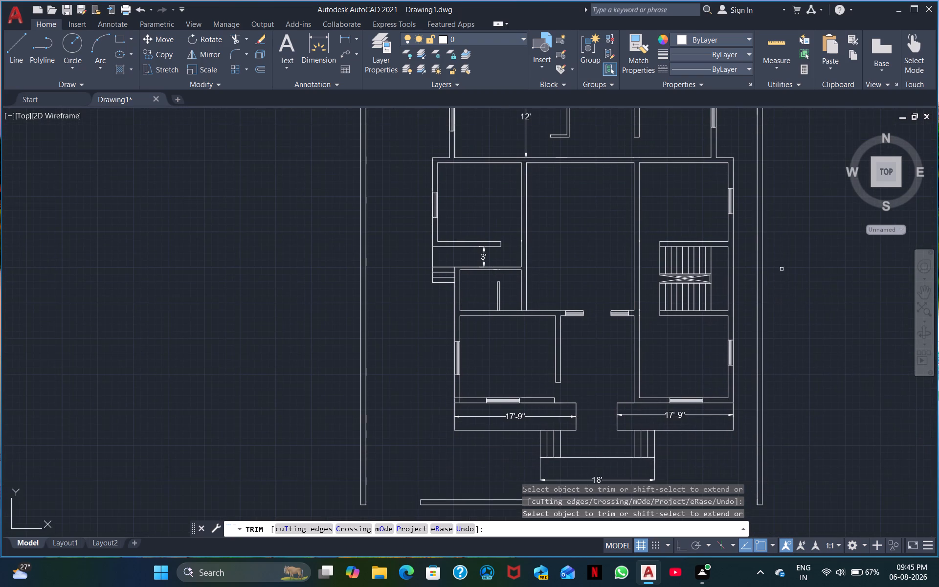
{"action": "middle_click_drag", "start_coordinate": [879, 362], "coordinate": [785, 361]}
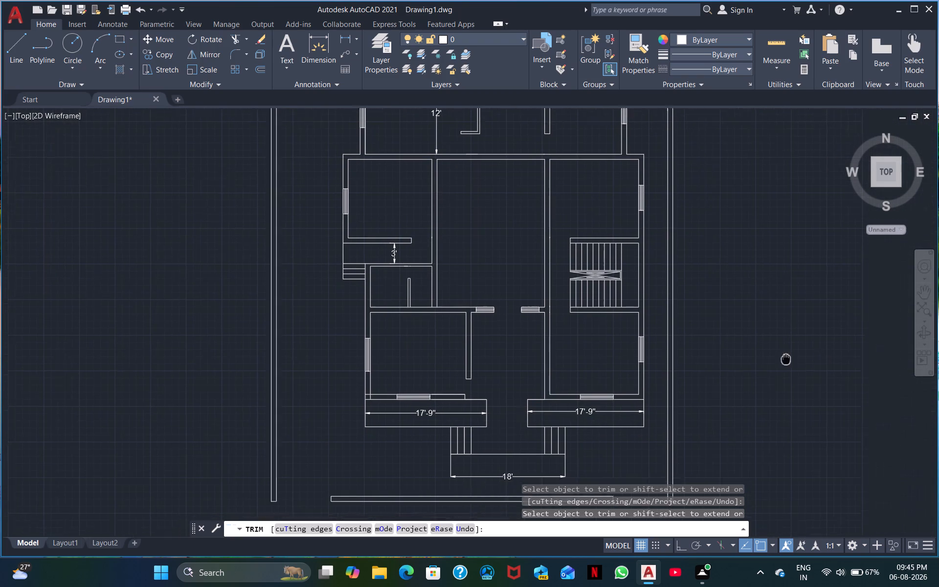
{"action": "middle_click_drag", "start_coordinate": [785, 361], "coordinate": [726, 363]}
{"action": "scroll", "coordinate": [726, 363], "scroll_direction": "down", "scroll_amount": 1}
{"action": "middle_click_drag", "start_coordinate": [726, 363], "coordinate": [705, 296]}
{"action": "scroll", "coordinate": [705, 296], "scroll_direction": "down", "scroll_amount": 1}
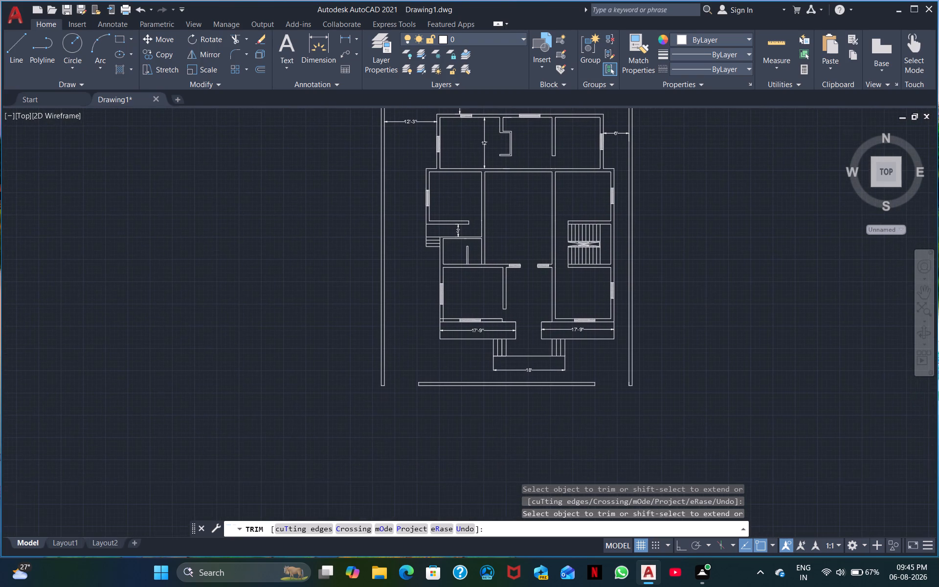
{"action": "scroll", "coordinate": [705, 296], "scroll_direction": "down", "scroll_amount": 1}
{"action": "scroll", "coordinate": [705, 296], "scroll_direction": "up", "scroll_amount": 3}
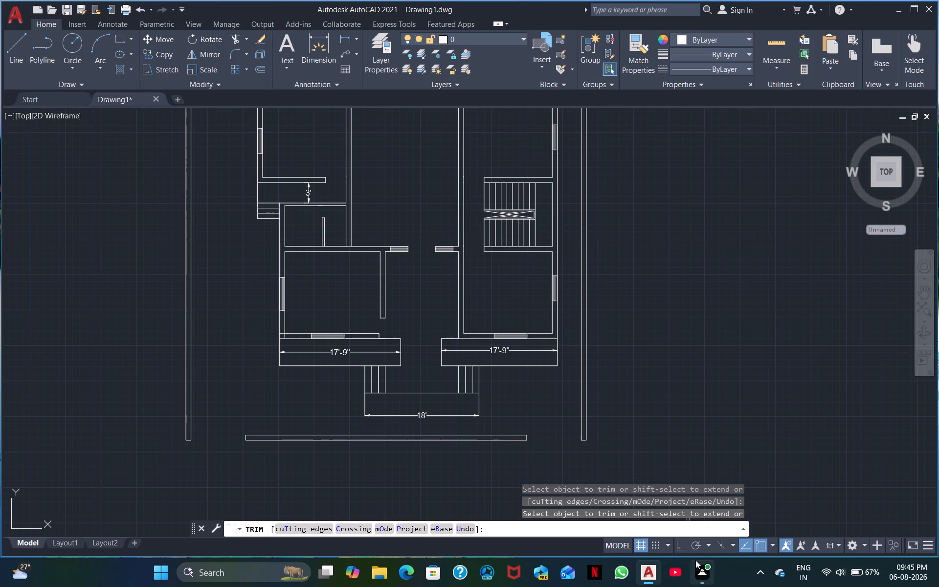